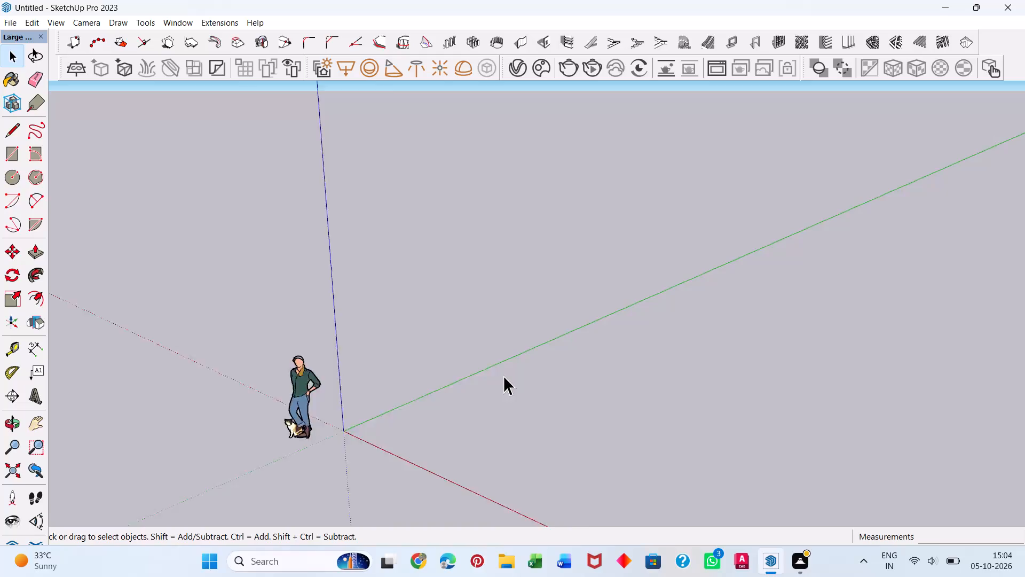
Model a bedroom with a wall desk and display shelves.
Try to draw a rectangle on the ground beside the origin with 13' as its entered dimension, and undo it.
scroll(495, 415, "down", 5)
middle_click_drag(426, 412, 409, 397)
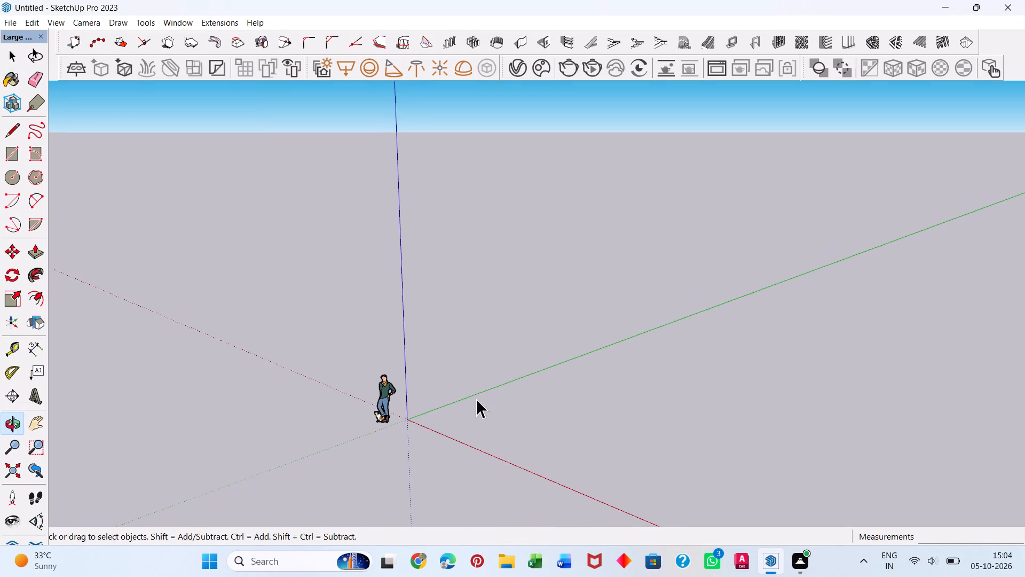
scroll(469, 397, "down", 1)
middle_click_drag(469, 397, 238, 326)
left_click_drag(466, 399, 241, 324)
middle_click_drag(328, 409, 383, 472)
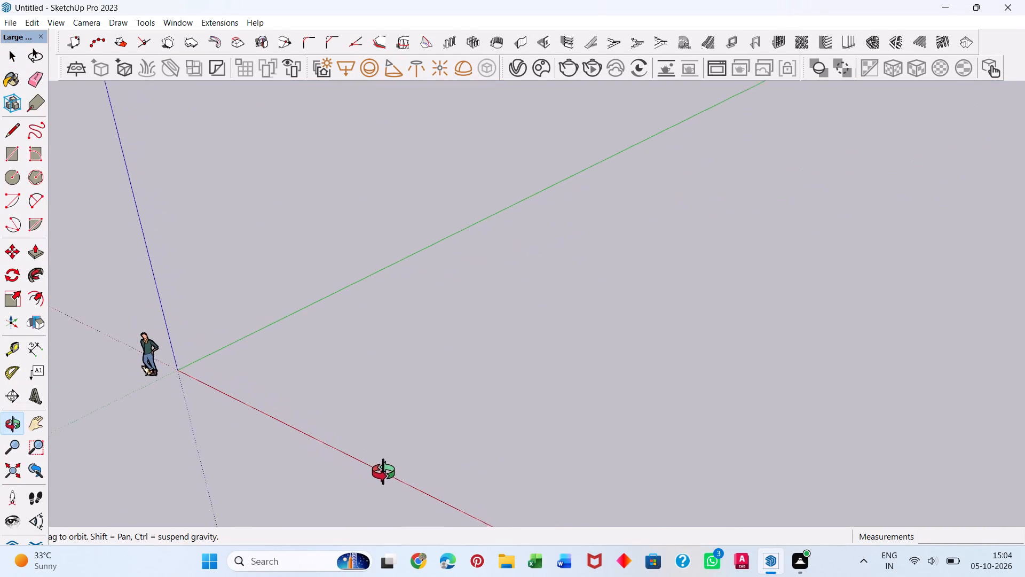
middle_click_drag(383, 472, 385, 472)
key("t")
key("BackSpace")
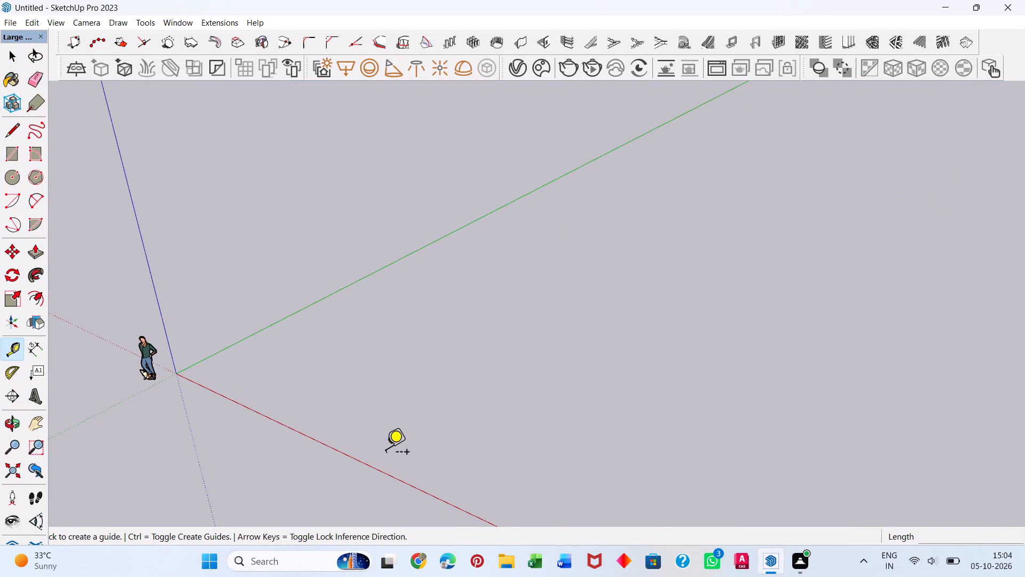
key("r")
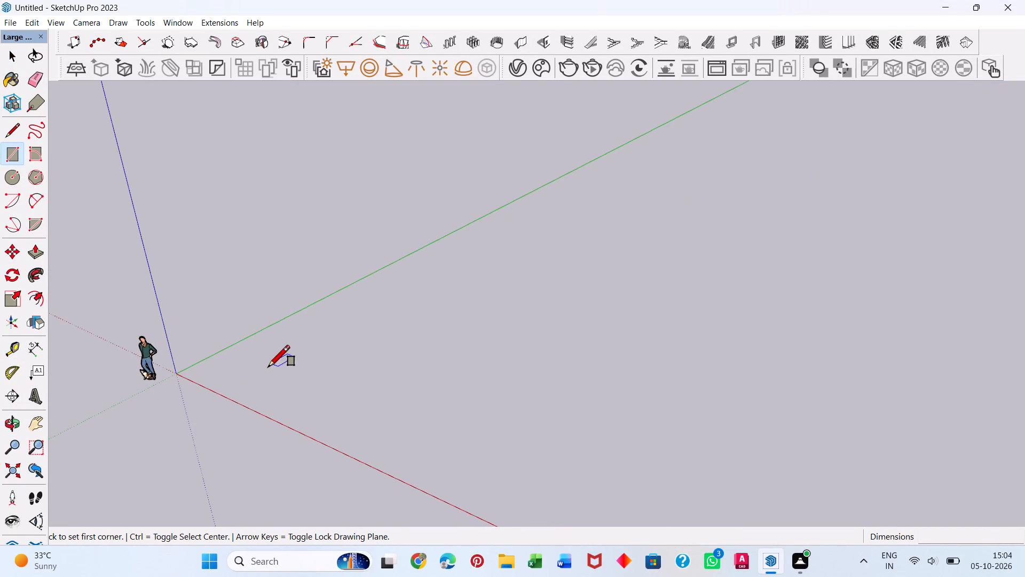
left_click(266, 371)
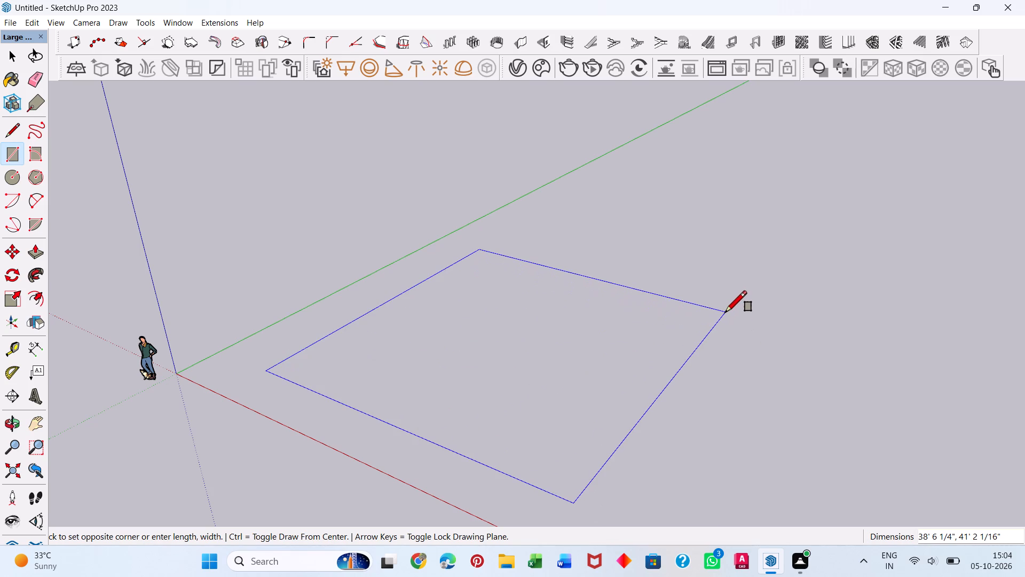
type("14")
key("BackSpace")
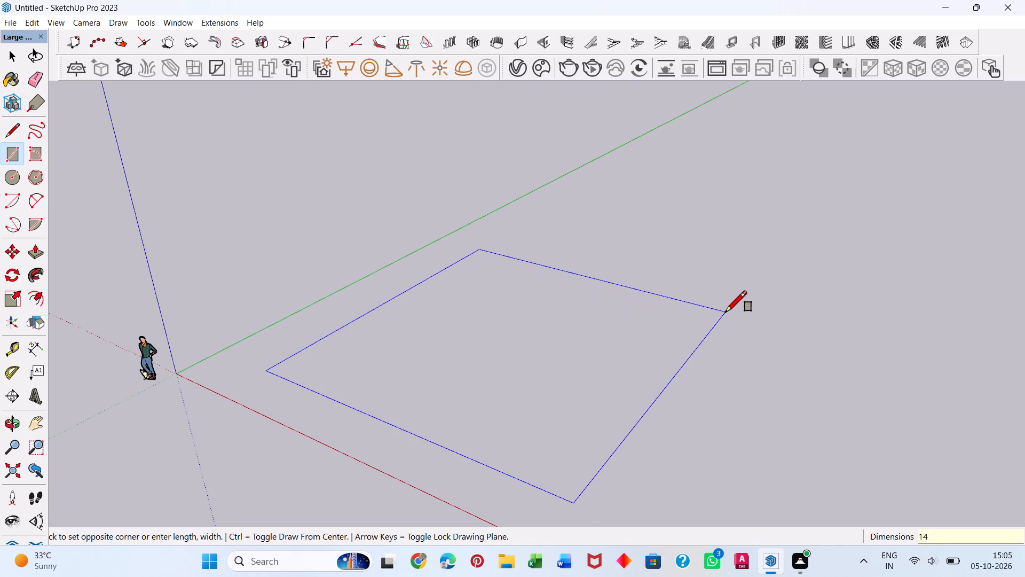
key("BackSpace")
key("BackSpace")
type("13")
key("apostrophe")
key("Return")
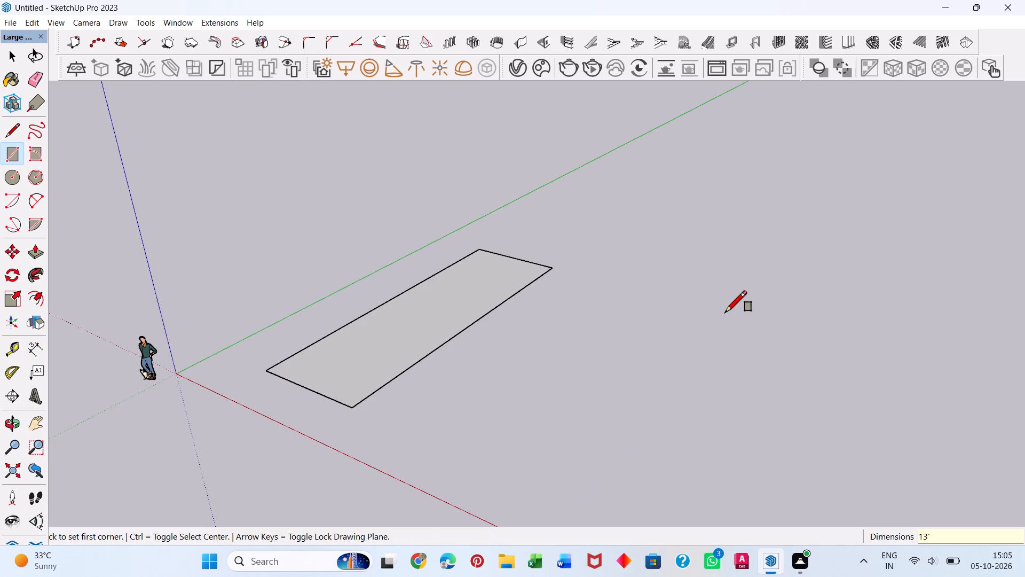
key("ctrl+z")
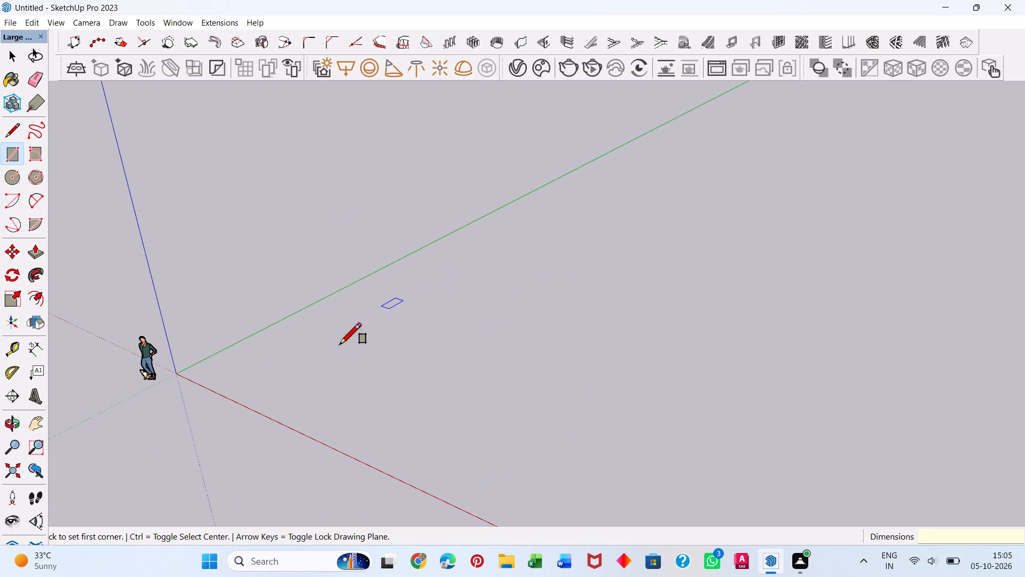
Draw a 13' by 12' rectangle on the ground plane near the origin.
left_click(262, 367)
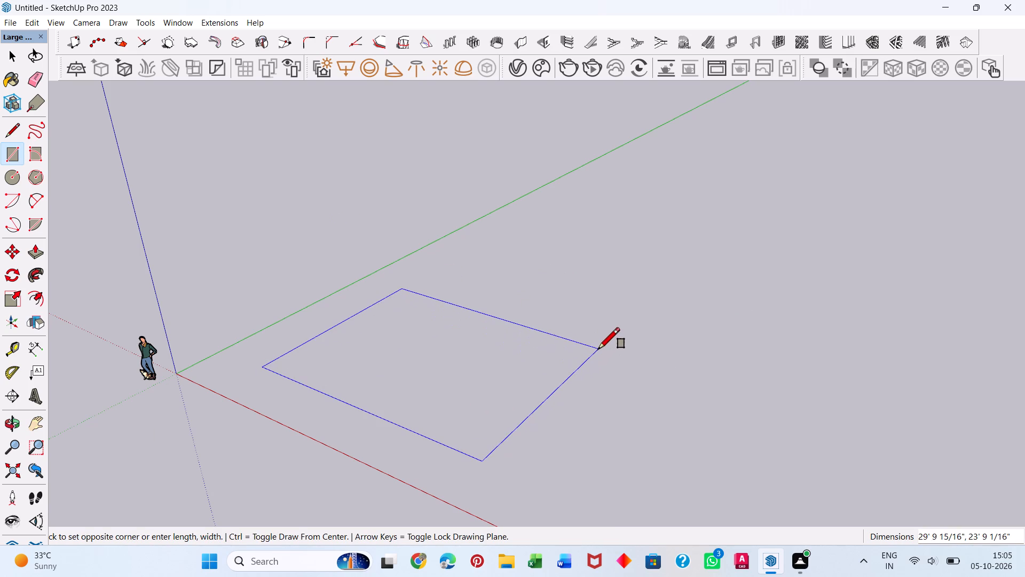
type("13'")
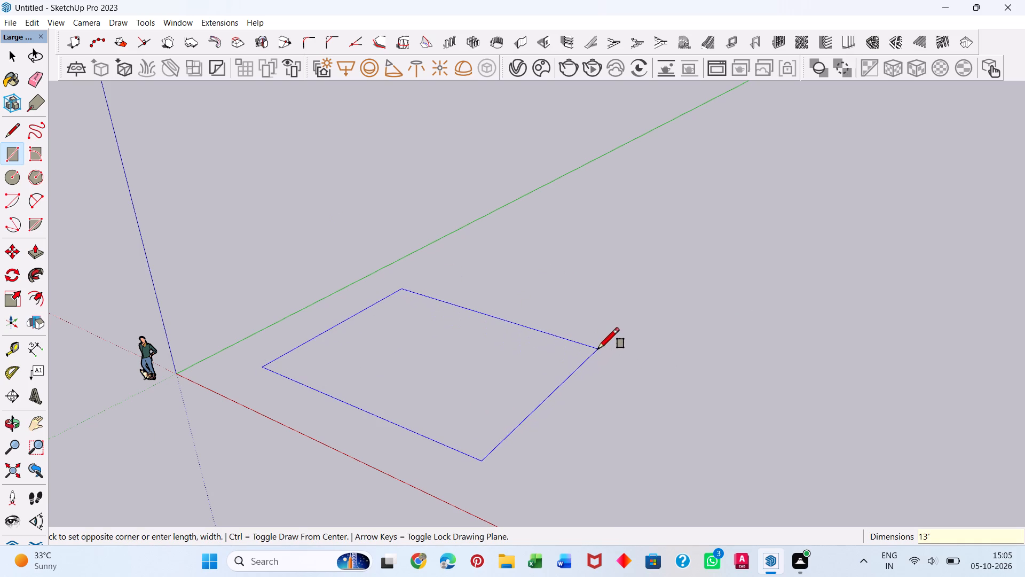
key("comma")
key("1")
key("2")
key("apostrophe")
key("Return")
key("space")
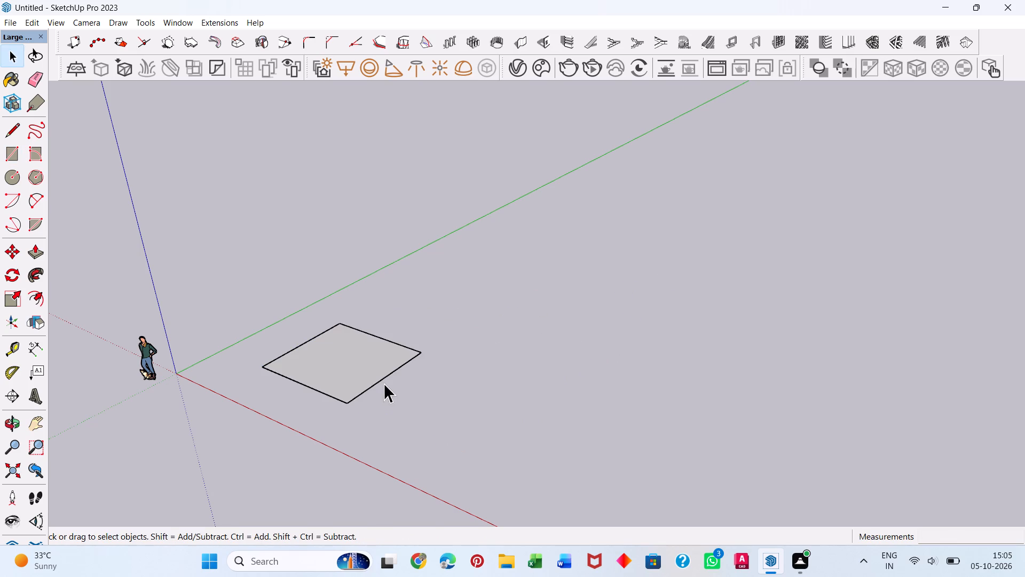
Make a group from the rectangle's face and its bounding edges.
middle_click_drag(335, 419, 484, 440)
scroll(326, 435, "up", 5)
middle_click_drag(351, 436, 412, 490)
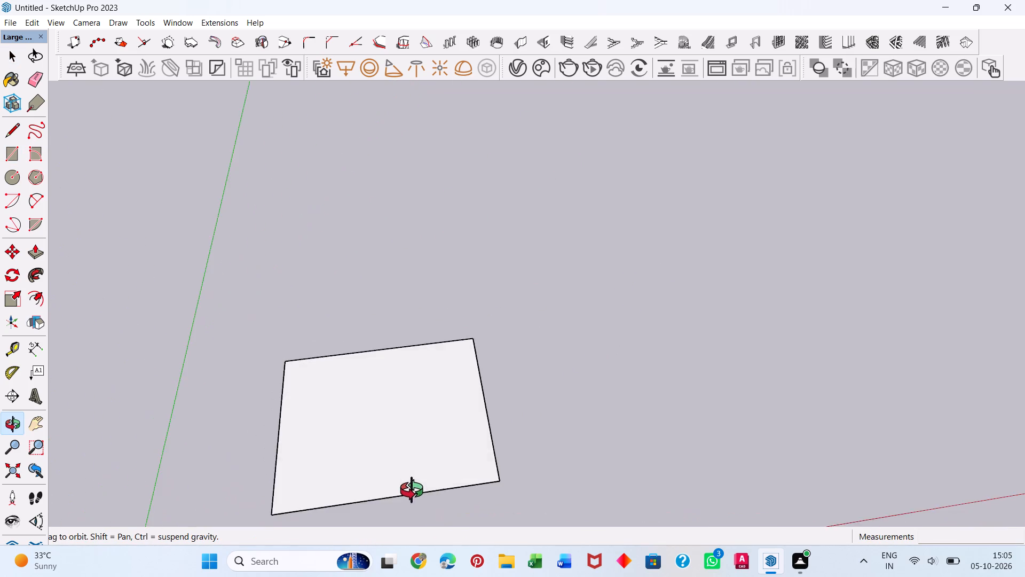
middle_click_drag(412, 490, 395, 514)
middle_click_drag(634, 370, 583, 494)
scroll(609, 462, "down", 1)
middle_click_drag(394, 458, 441, 465)
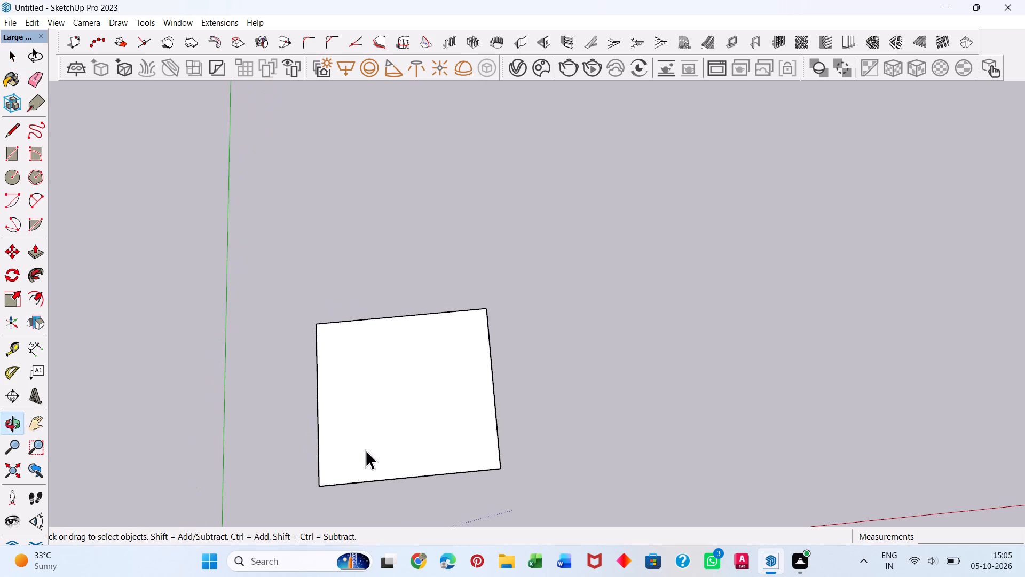
scroll(365, 449, "up", 6)
middle_click(365, 448)
middle_click_drag(413, 450, 406, 452)
scroll(409, 451, "down", 1)
middle_click_drag(626, 400, 597, 456)
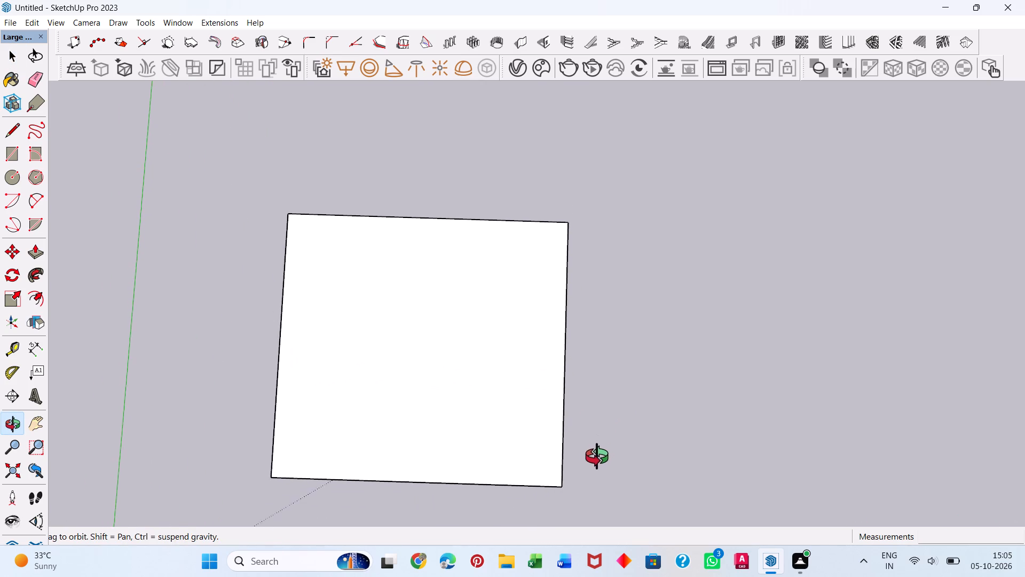
middle_click_drag(597, 456, 595, 471)
middle_click_drag(445, 415, 404, 194)
scroll(403, 387, "up", 1)
middle_click_drag(409, 365, 406, 279)
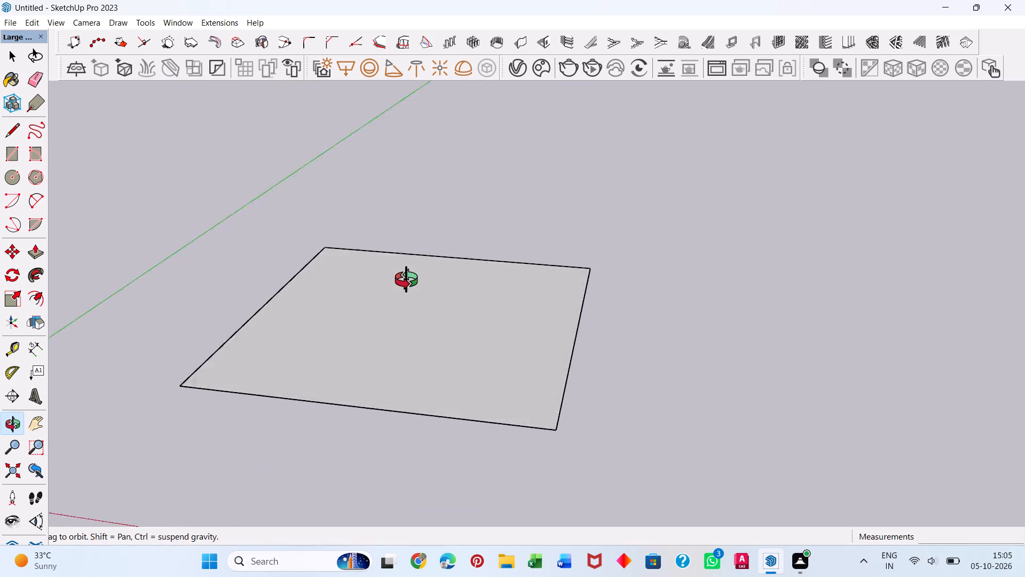
middle_click_drag(406, 279, 406, 276)
scroll(430, 333, "up", 2)
middle_click_drag(428, 345, 425, 395)
scroll(428, 346, "down", 1)
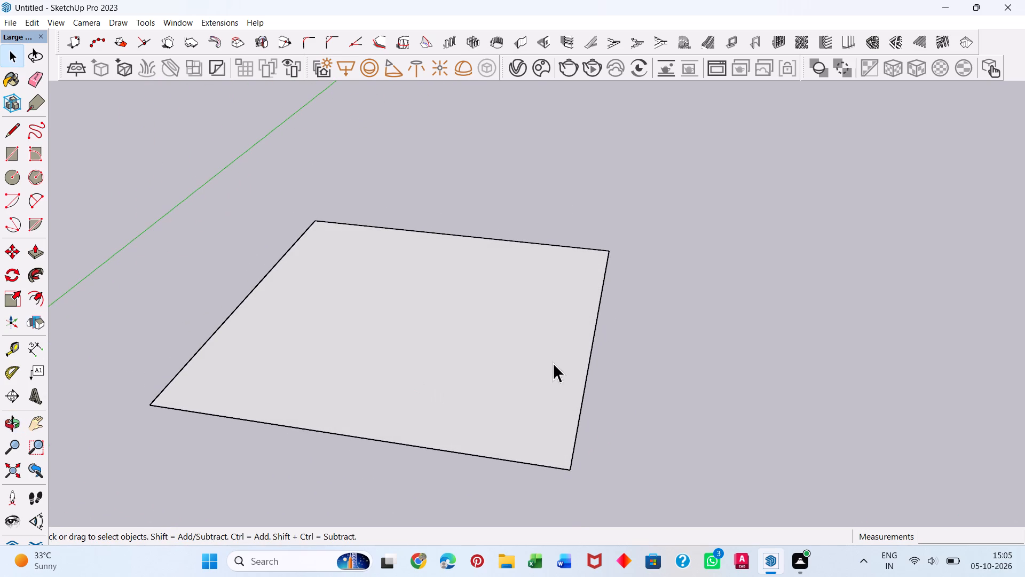
double_click(519, 368)
right_click(487, 357)
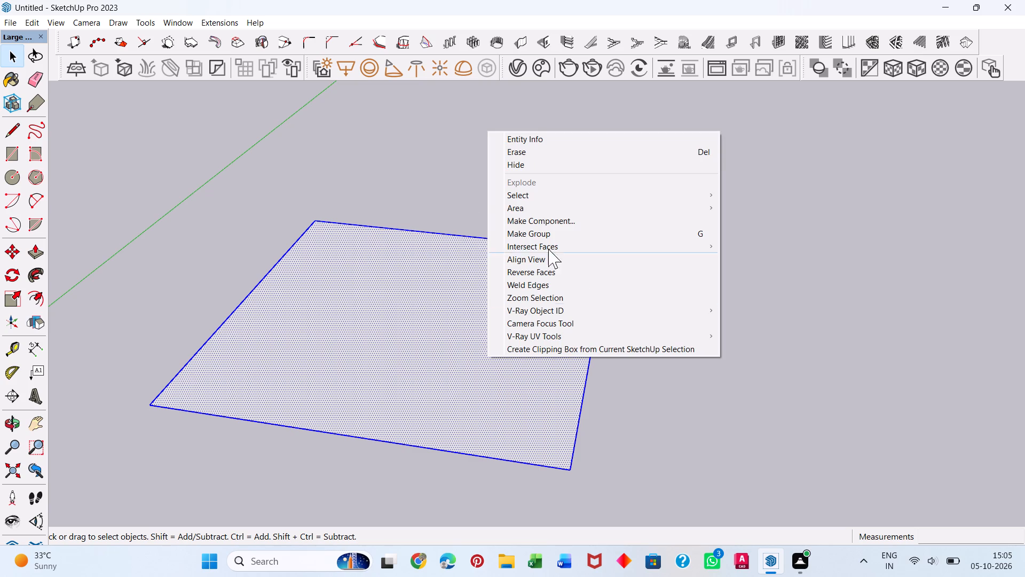
left_click(535, 236)
left_click(676, 310)
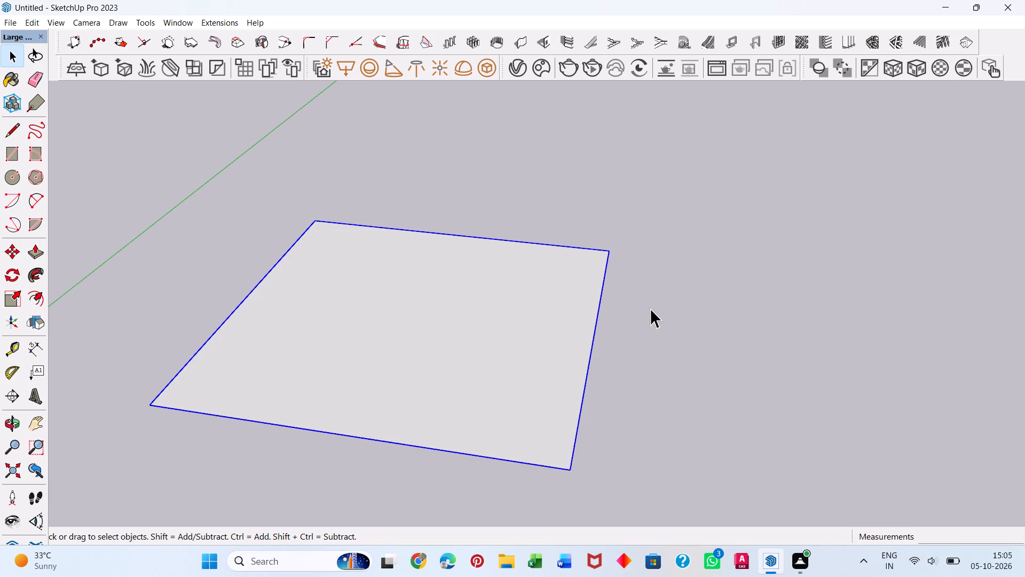
Inside the rectangle's group, offset the face's edges outward by 9".
left_click(350, 371)
left_click(40, 298)
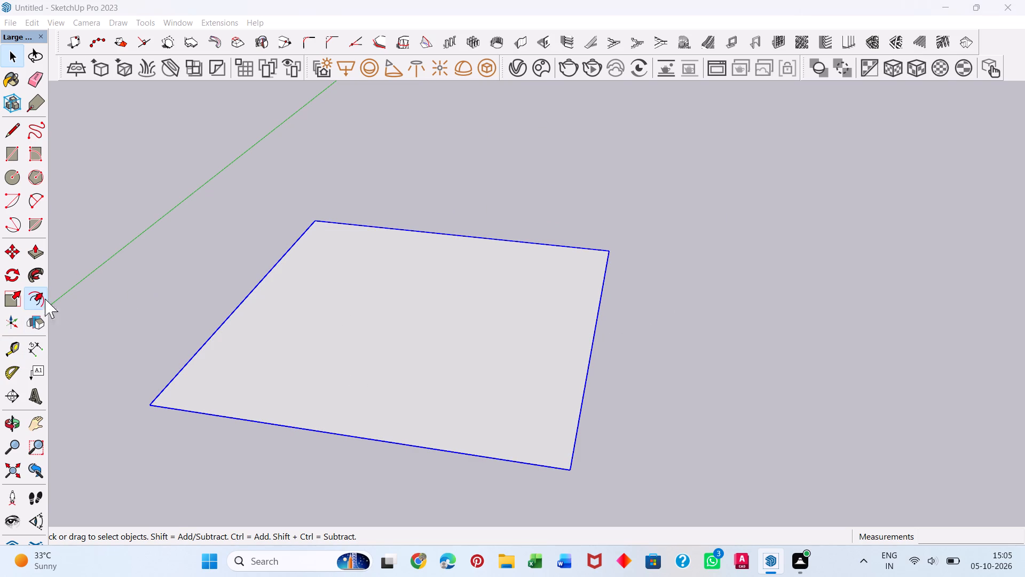
triple_click(453, 327)
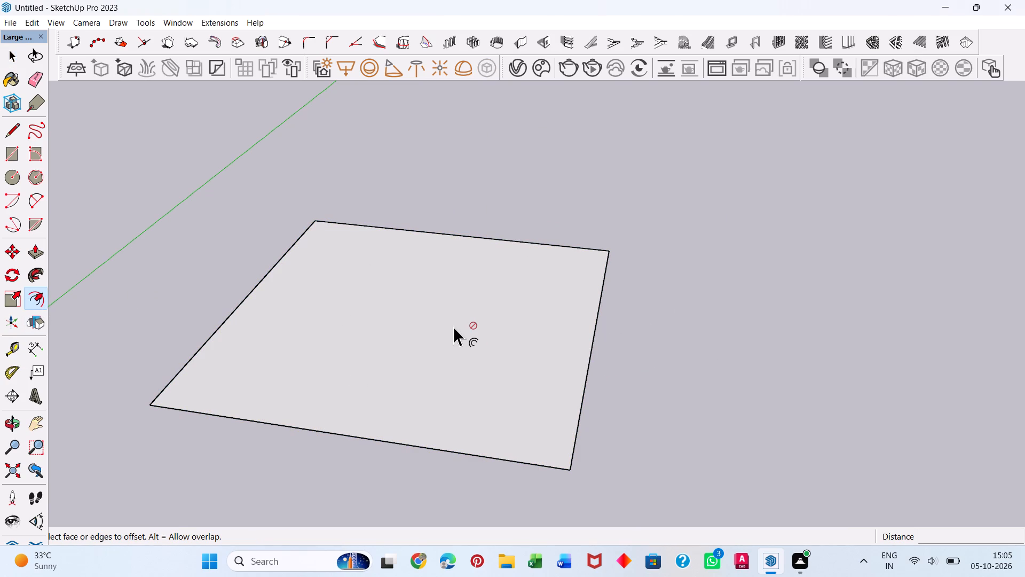
key("space")
double_click(461, 322)
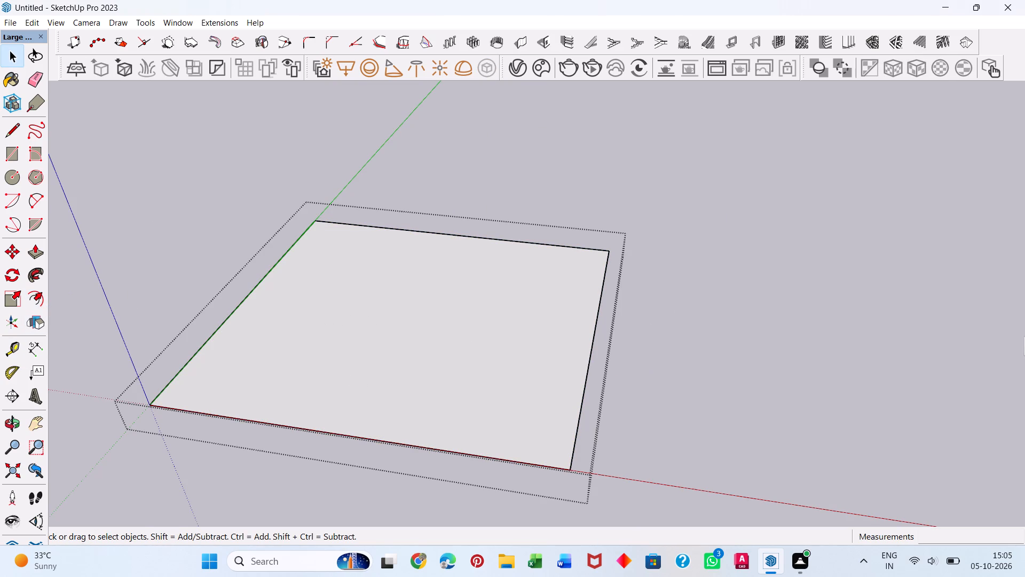
left_click(34, 295)
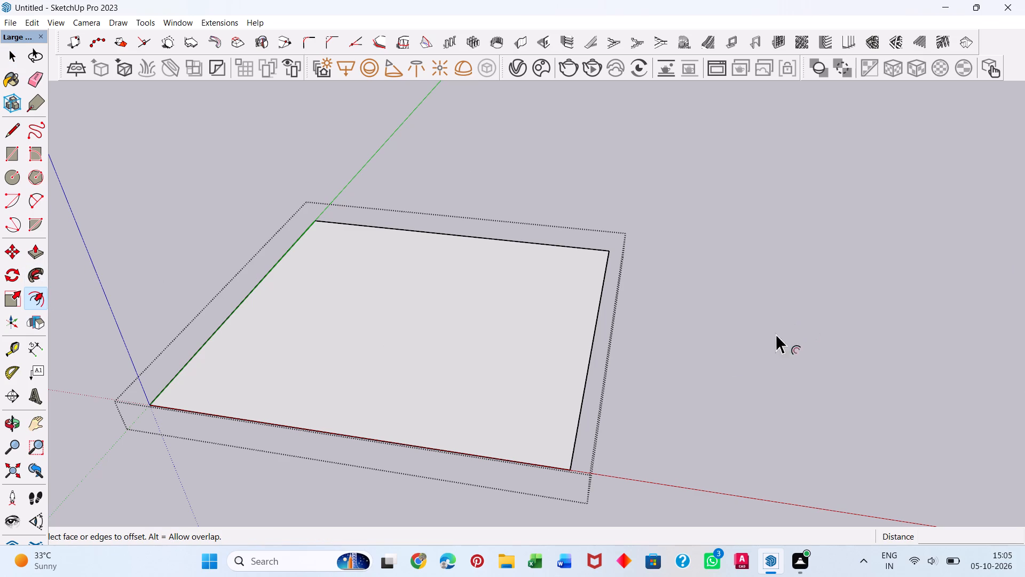
left_click(588, 350)
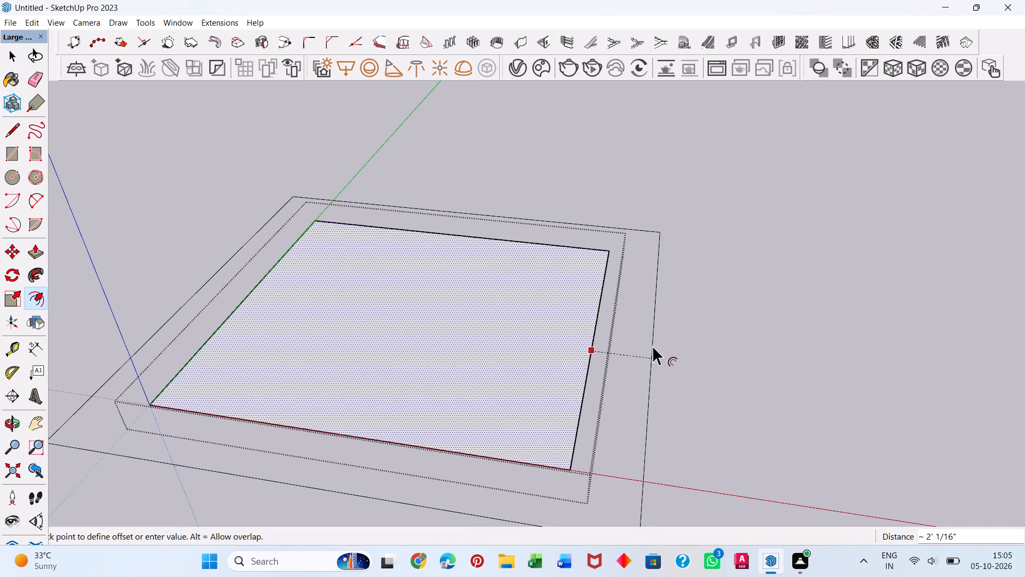
key("9")
key("shift+quotedbl")
key("Return")
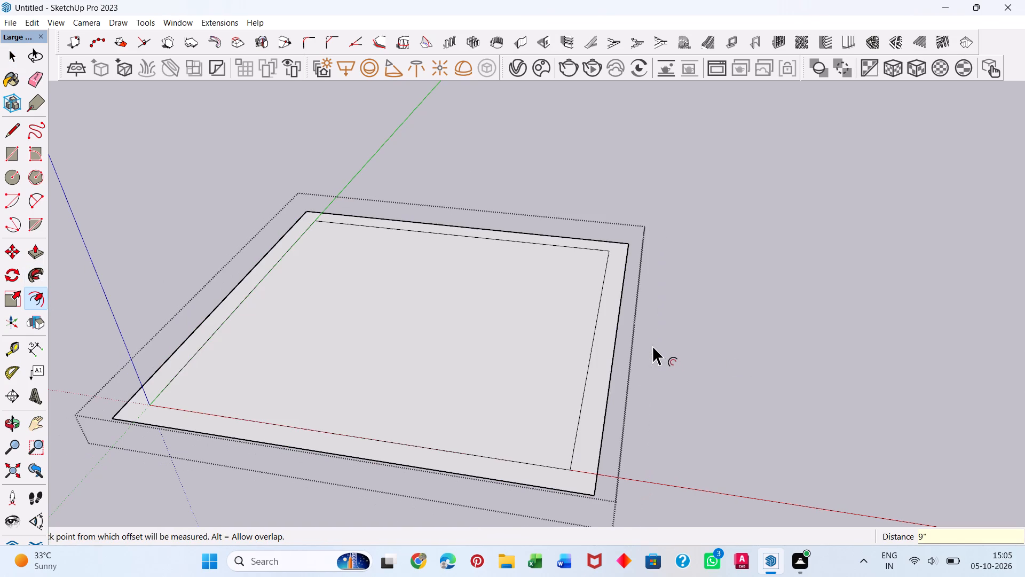
key("space")
Inside the rectangle's group, make a nested group from the 9" border face and its edges.
left_click(602, 364)
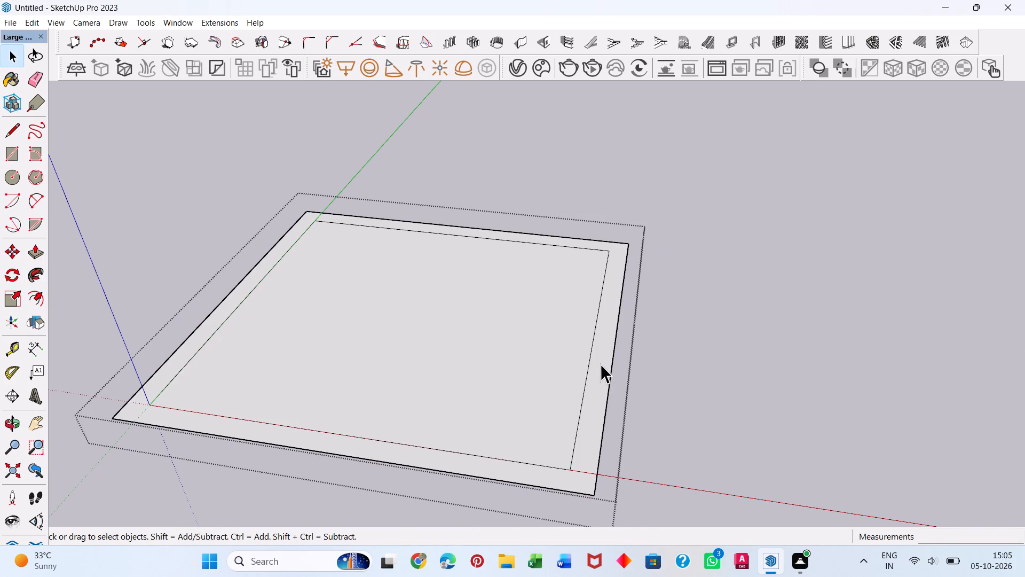
left_click(601, 364)
double_click(600, 364)
left_click(726, 349)
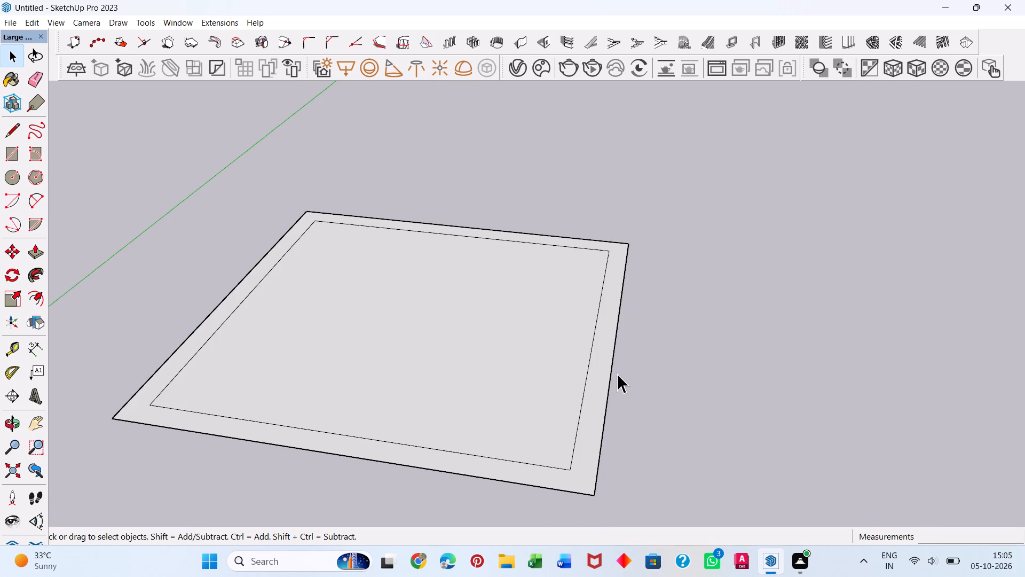
double_click(601, 381)
double_click(600, 381)
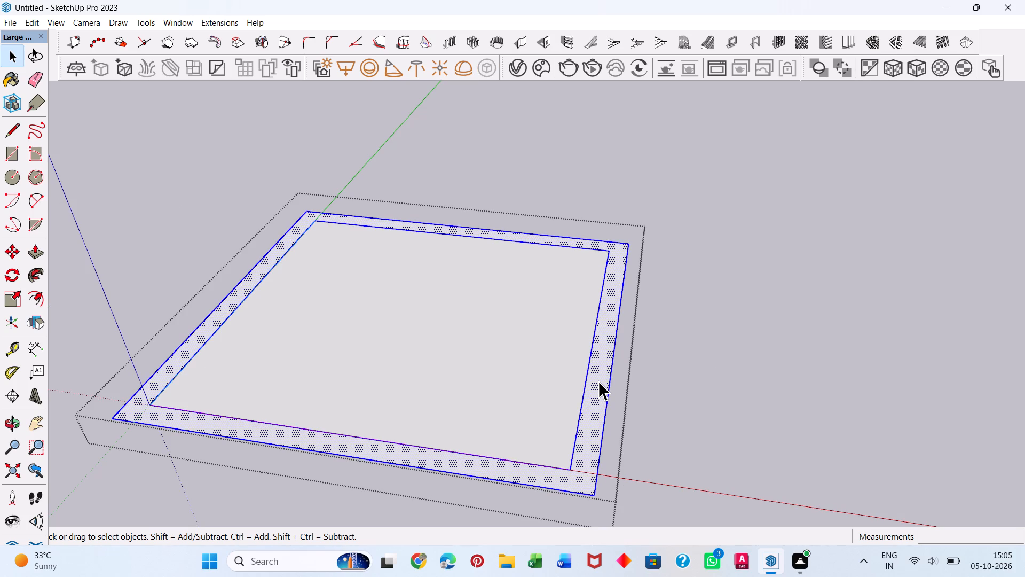
right_click(598, 381)
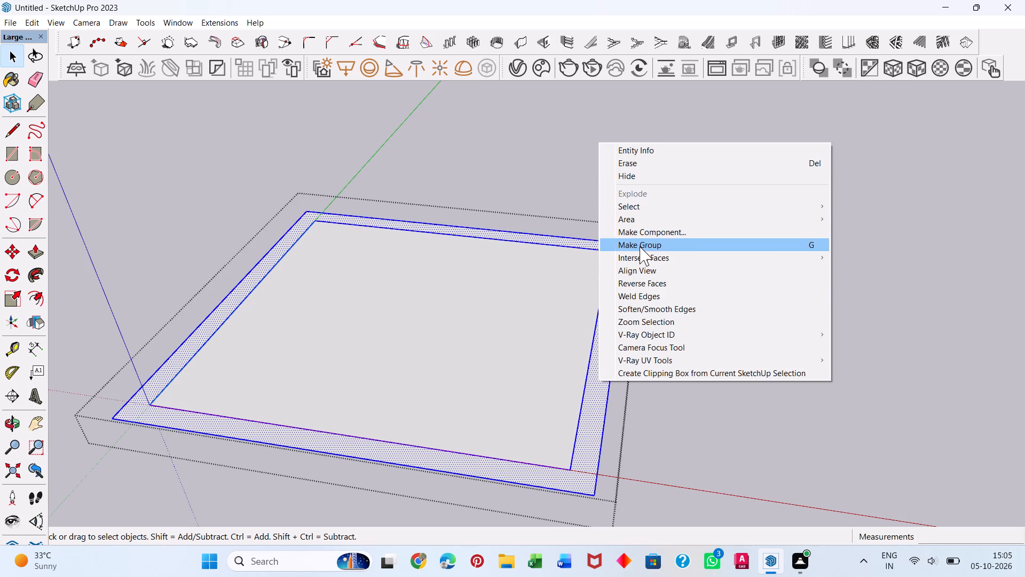
left_click(640, 246)
left_click(601, 331)
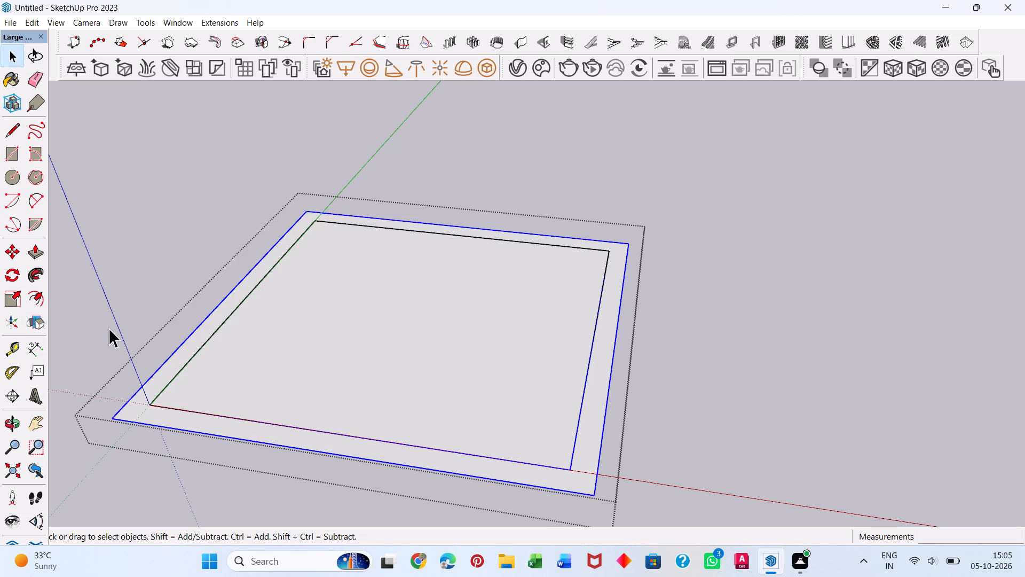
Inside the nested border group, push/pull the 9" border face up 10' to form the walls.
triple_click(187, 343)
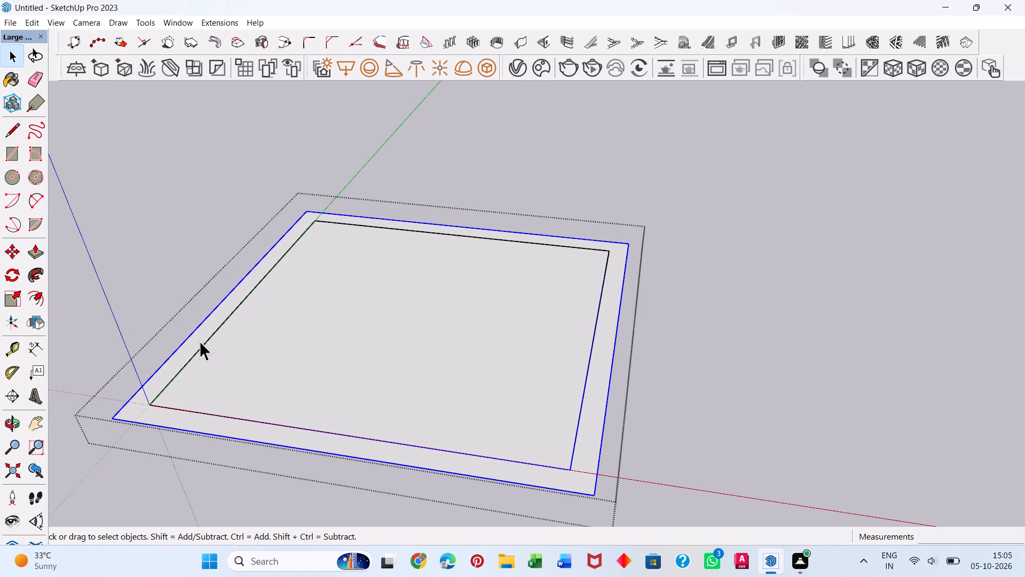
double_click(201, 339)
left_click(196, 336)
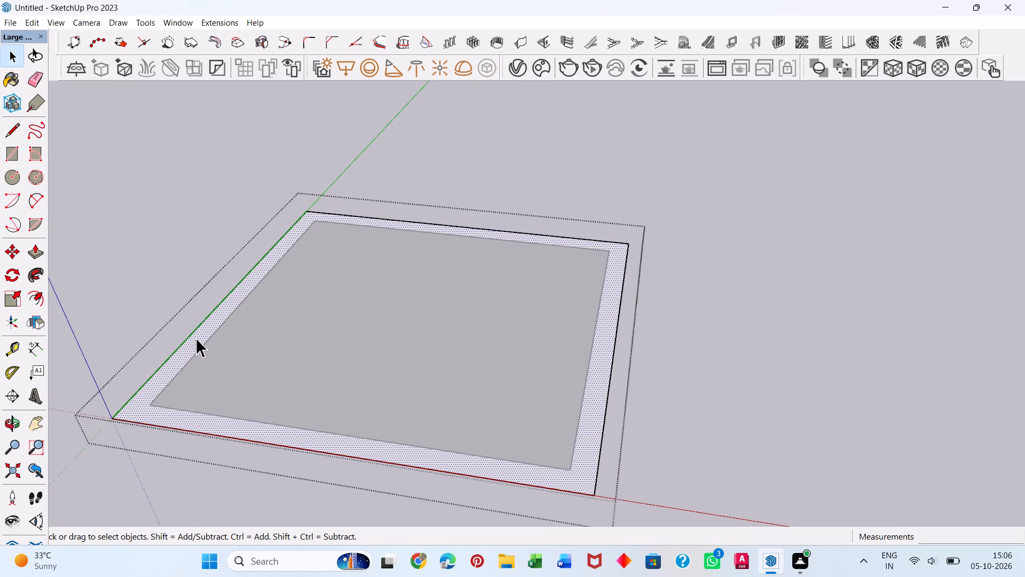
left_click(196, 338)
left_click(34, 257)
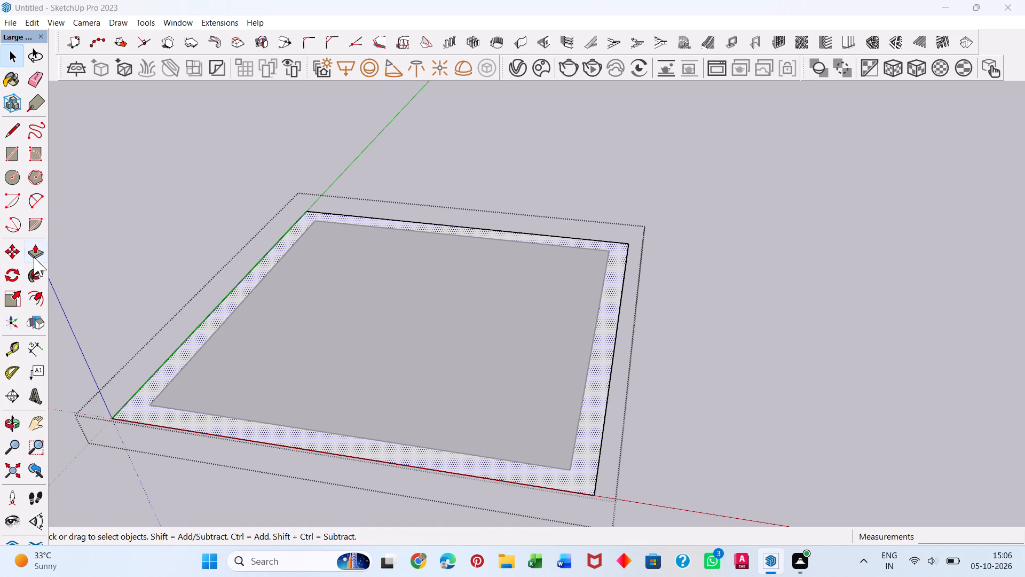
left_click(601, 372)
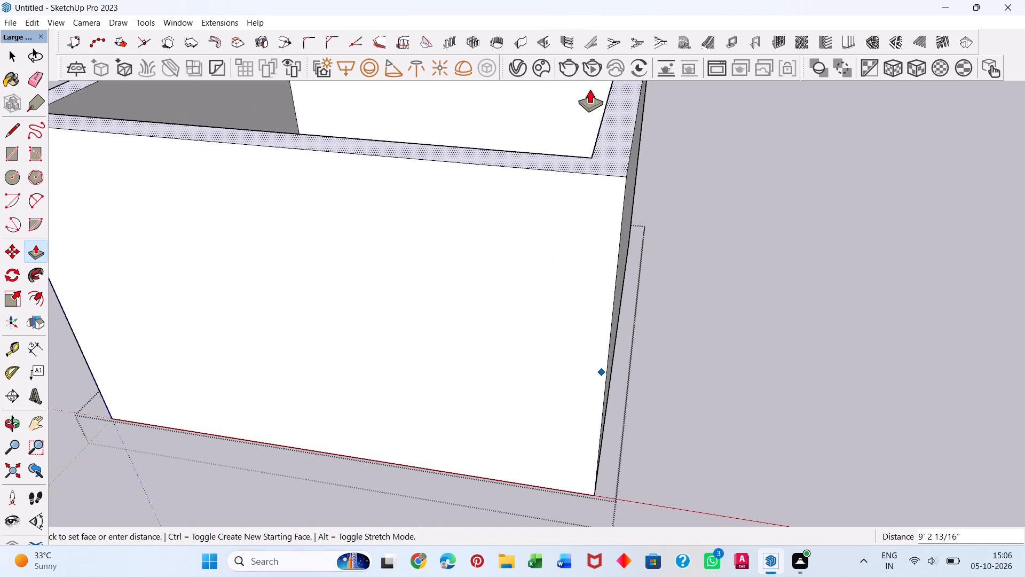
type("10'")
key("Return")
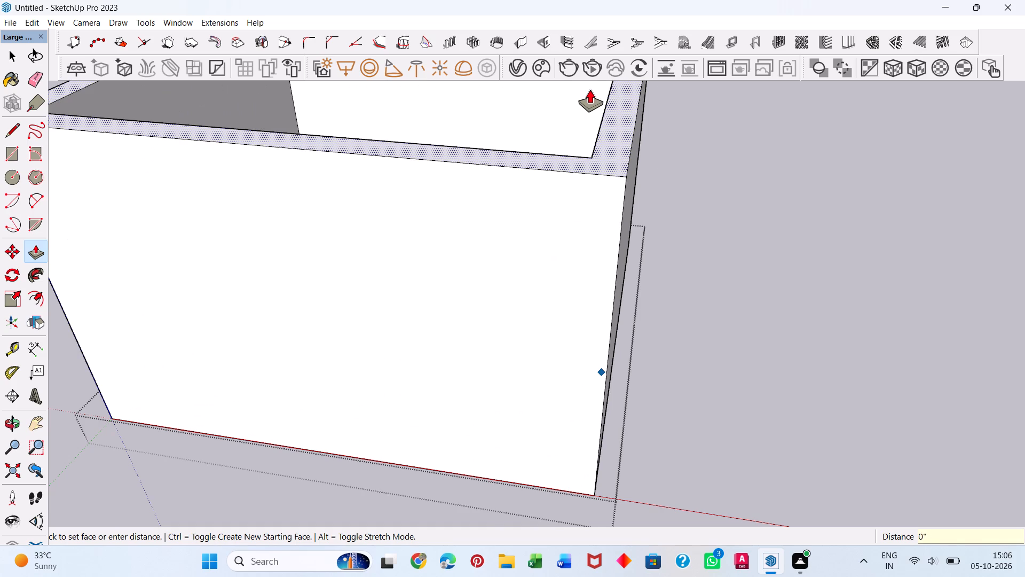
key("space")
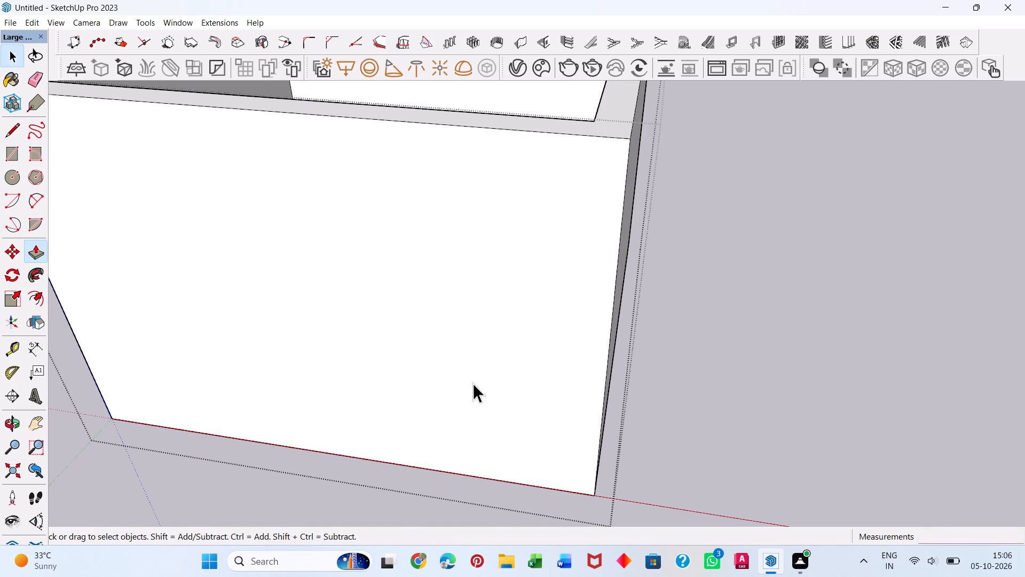
Examine the extruded walls from several sides, including their top face and inner faces.
middle_click_drag(404, 423, 779, 352)
scroll(778, 354, "down", 8)
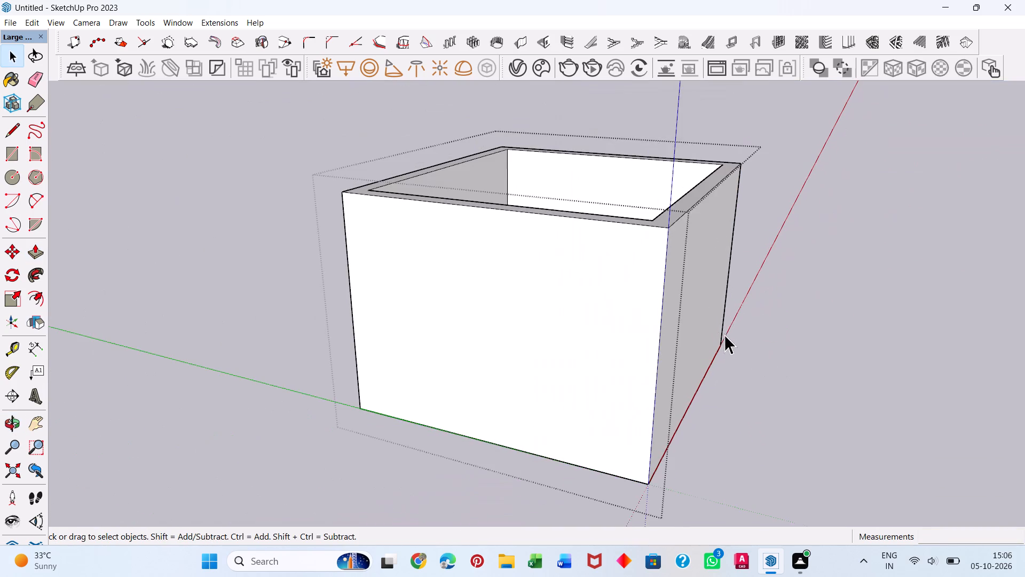
middle_click_drag(687, 337, 323, 411)
middle_click_drag(531, 273, 493, 438)
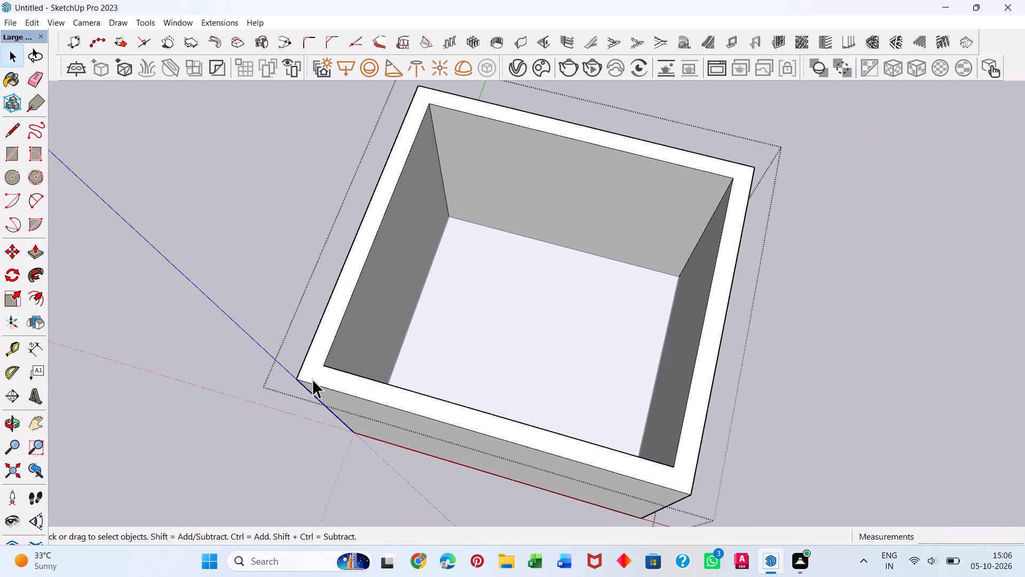
left_click(608, 161)
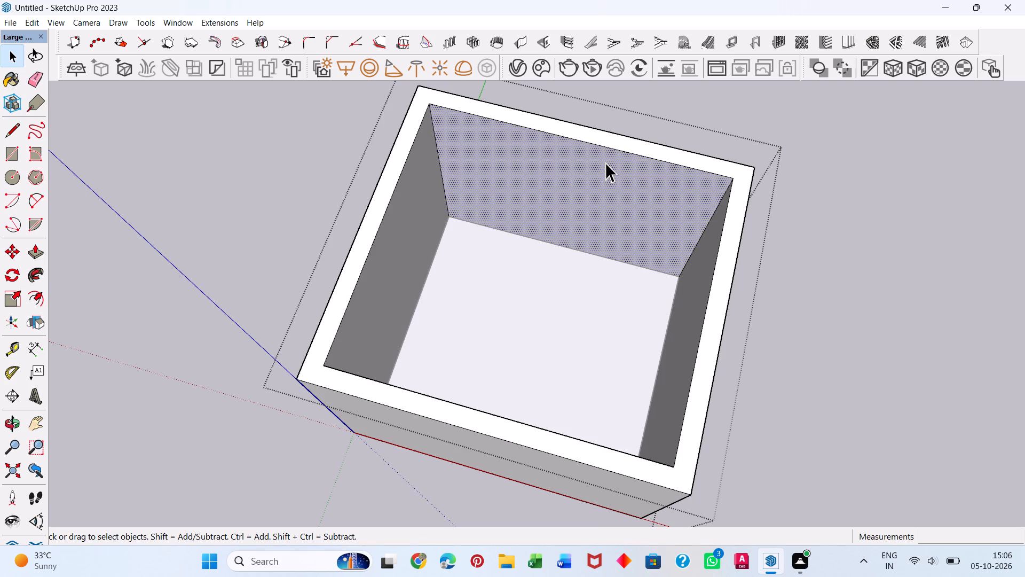
left_click(564, 135)
left_click(587, 130)
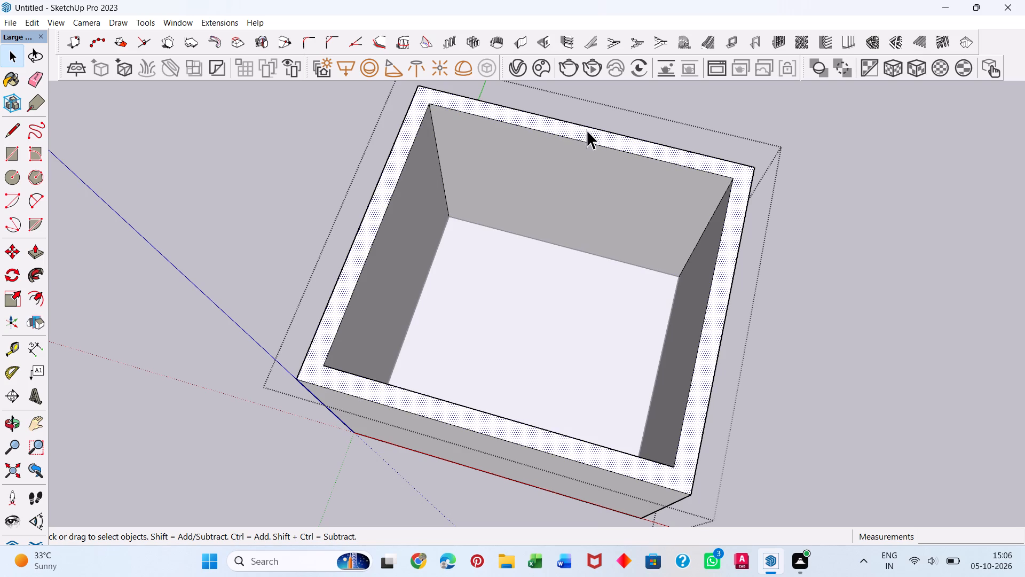
left_click(580, 157)
left_click(554, 201)
left_click(371, 266)
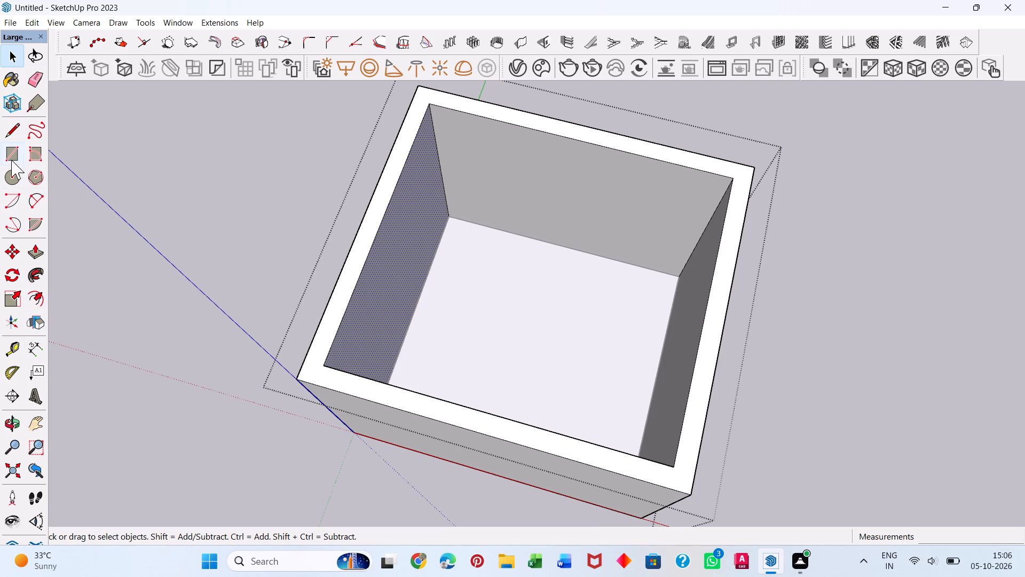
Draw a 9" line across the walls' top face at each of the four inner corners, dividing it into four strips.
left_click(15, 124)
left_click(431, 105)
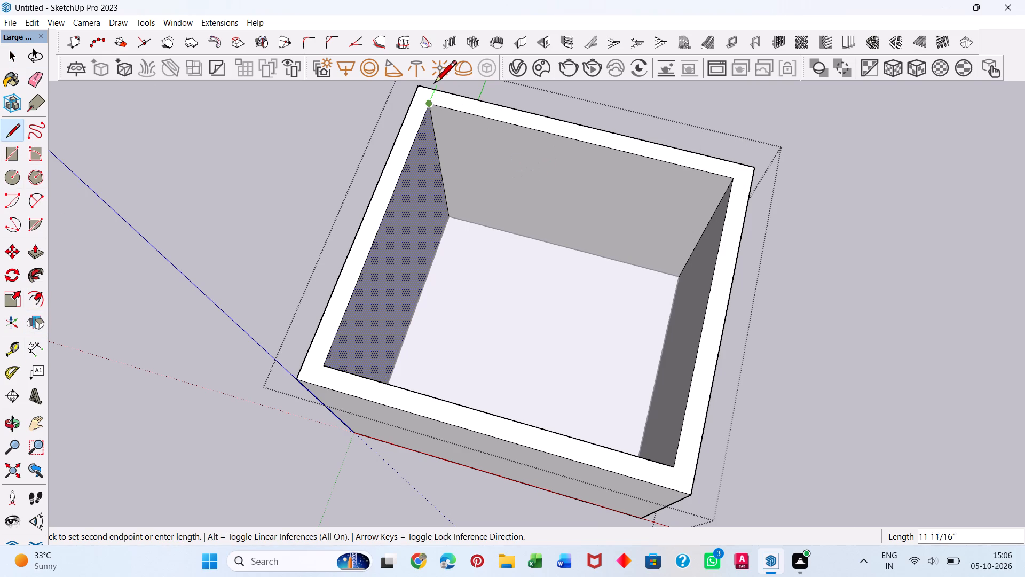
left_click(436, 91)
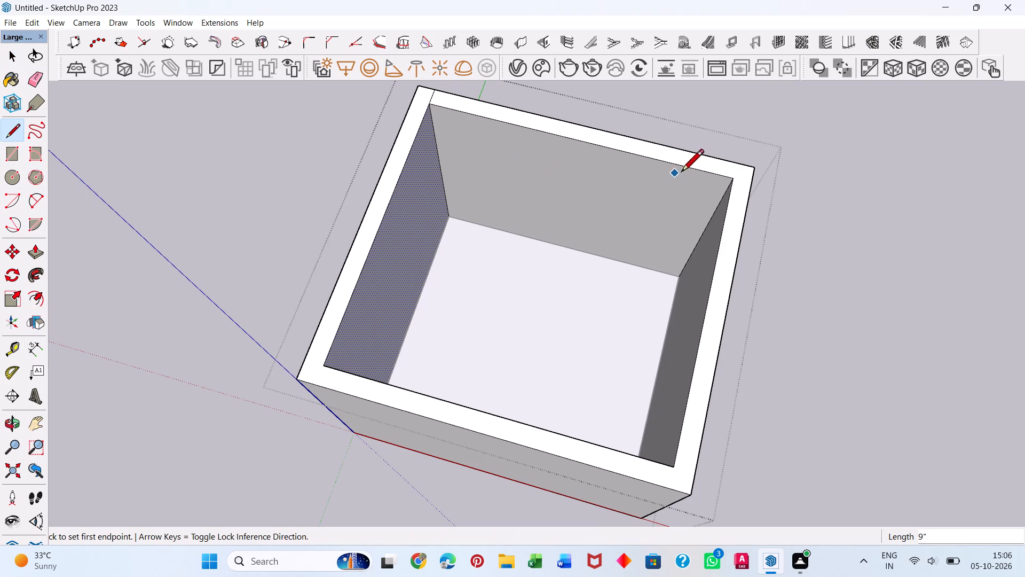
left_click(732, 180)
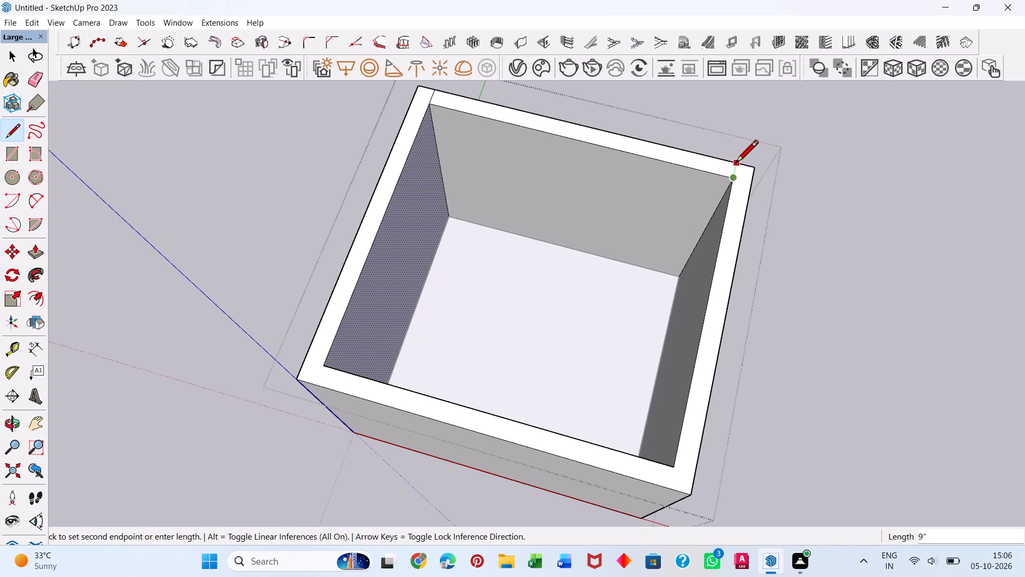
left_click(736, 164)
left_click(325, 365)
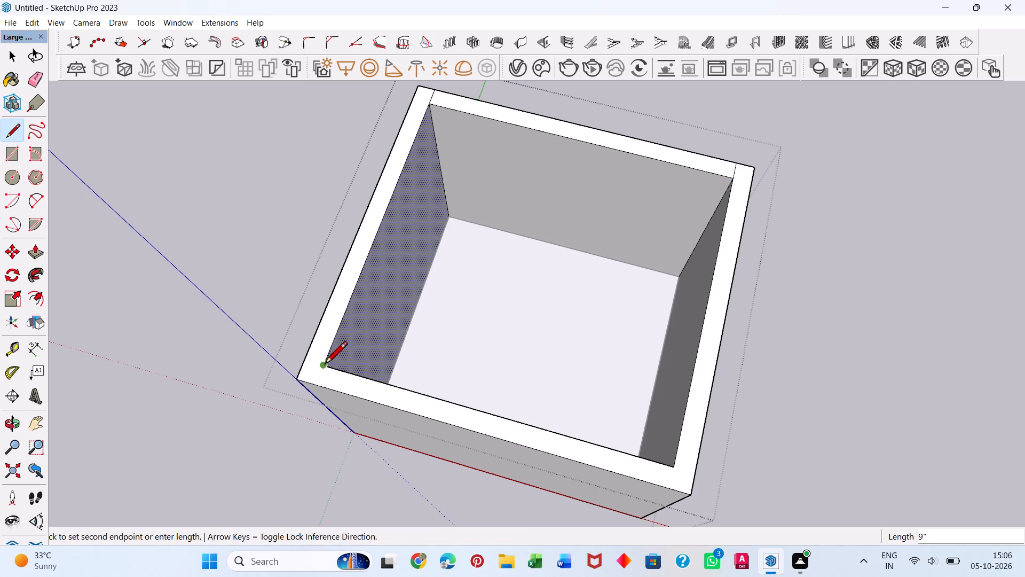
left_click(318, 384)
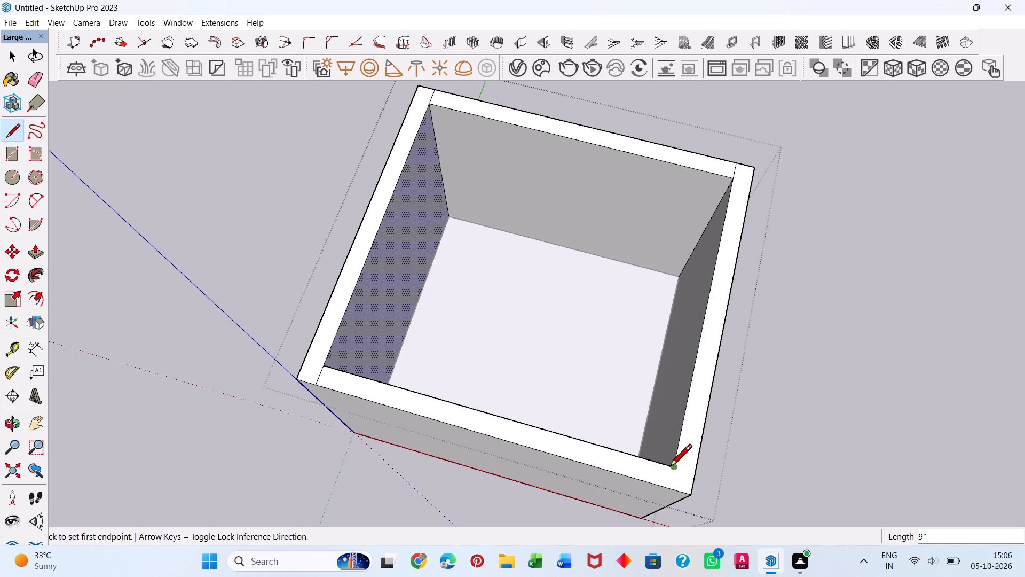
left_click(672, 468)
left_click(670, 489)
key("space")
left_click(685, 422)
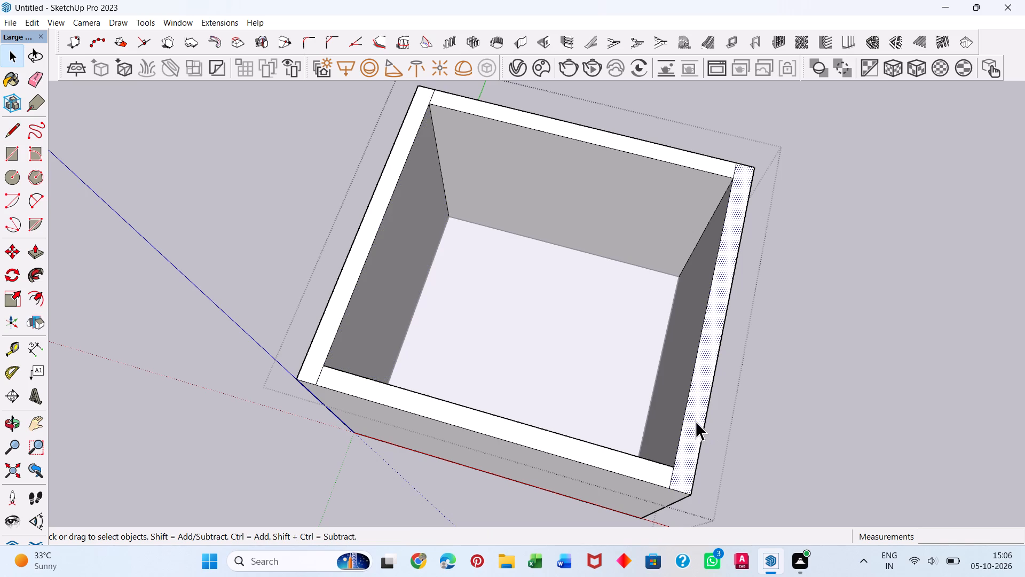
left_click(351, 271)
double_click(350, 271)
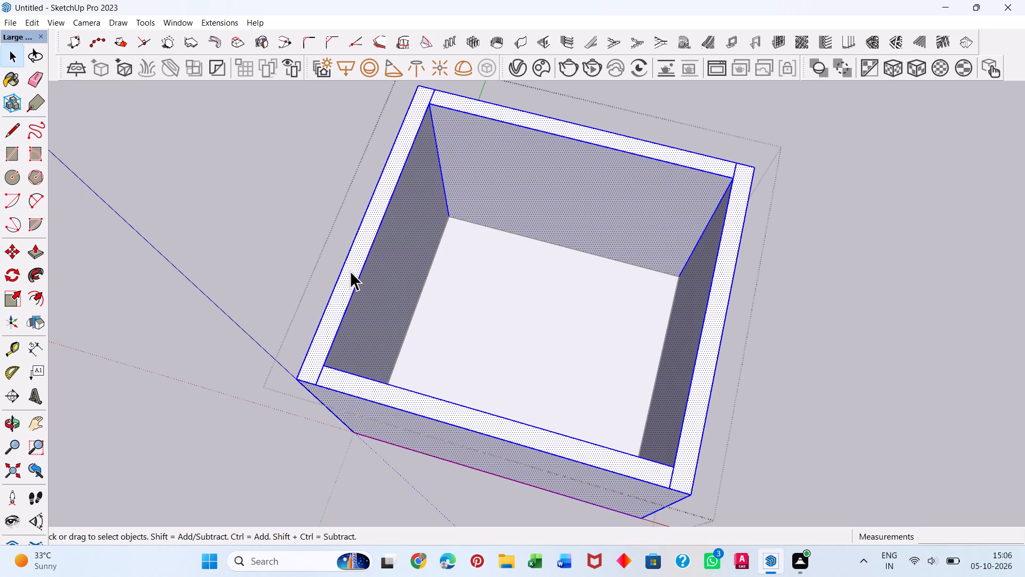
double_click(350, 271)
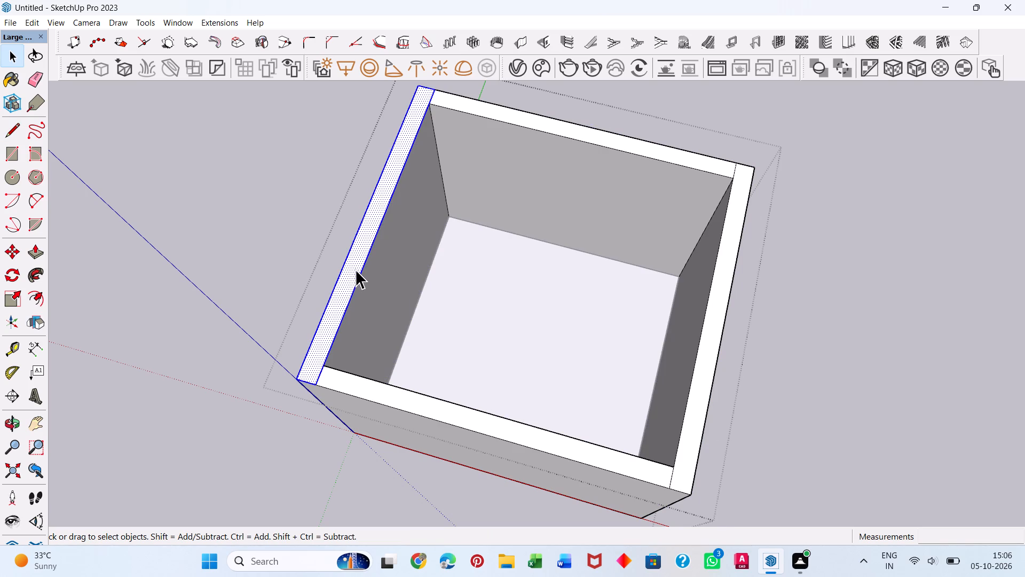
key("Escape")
Undo the wall-top lines, the wall extrusion, the nested border group and the 9" offset, and close the rectangle's group.
key("ctrl+z")
key("ctrl+z")
key("ctrl+z")
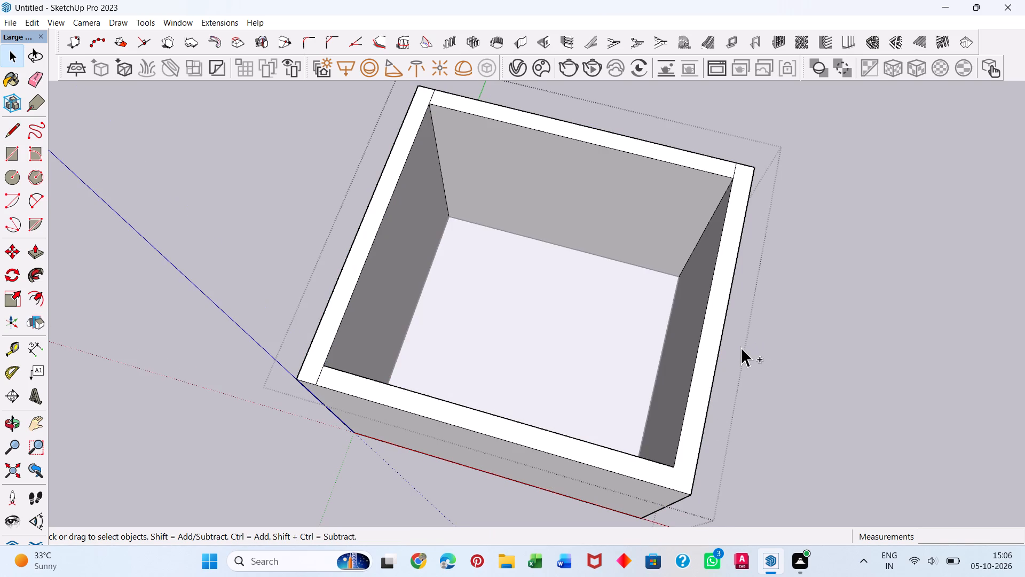
key("ctrl+z")
key("ctrl+z")
key("ctrl+z")
key("ctrl+z")
key("ctrl+z")
key("ctrl+z")
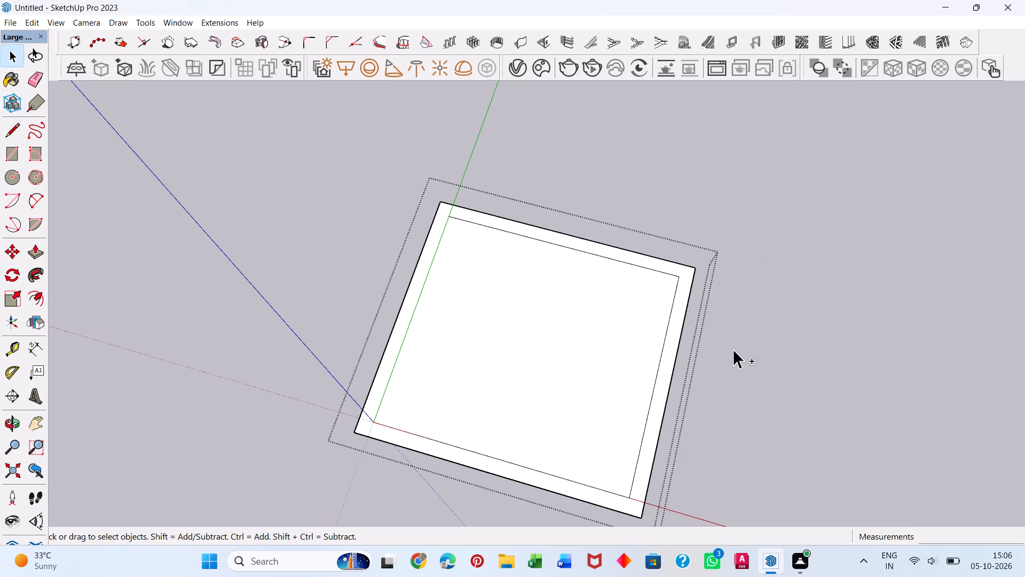
key("ctrl+z")
key("ctrl+z")
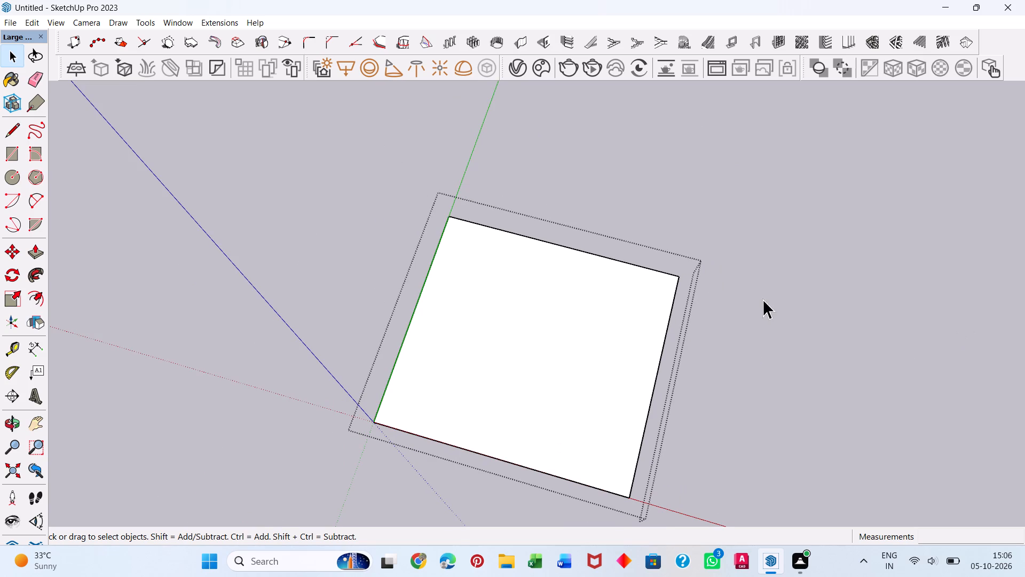
left_click(790, 298)
Place Tape Measure guides 9" outside the rectangle's edge facing the green axis and its edge farthest from the red axis.
scroll(548, 408, "up", 1)
middle_click_drag(554, 407, 624, 227)
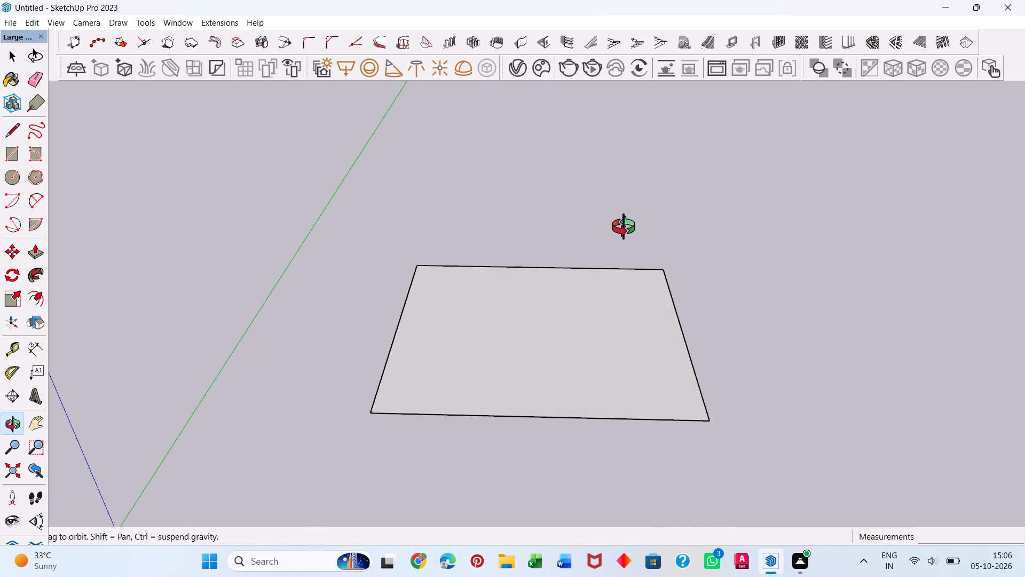
middle_click_drag(624, 227, 621, 233)
scroll(621, 233, "down", 8)
middle_click_drag(585, 298, 548, 415)
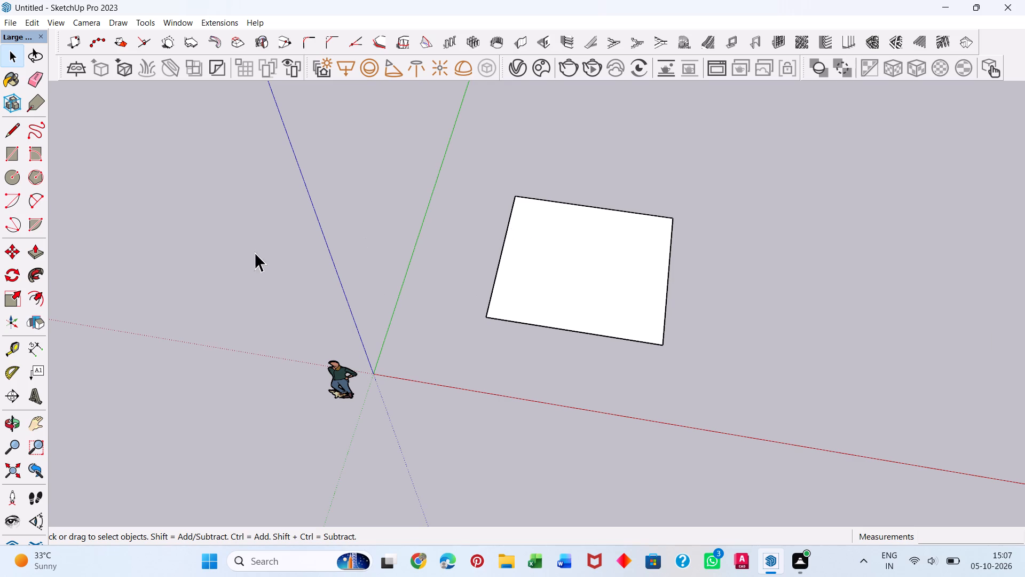
left_click(19, 346)
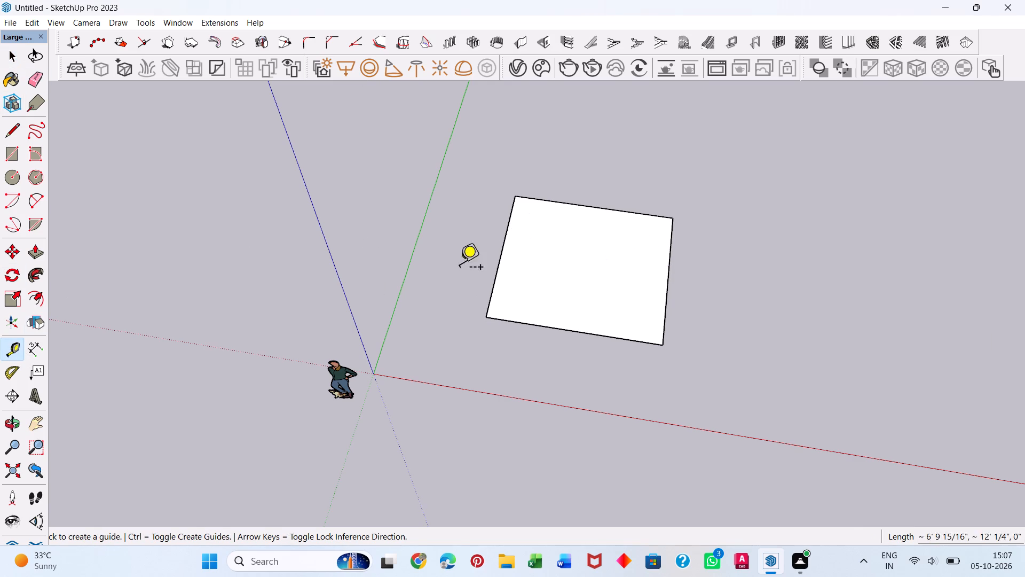
middle_click_drag(487, 288, 514, 369)
scroll(512, 147, "up", 4)
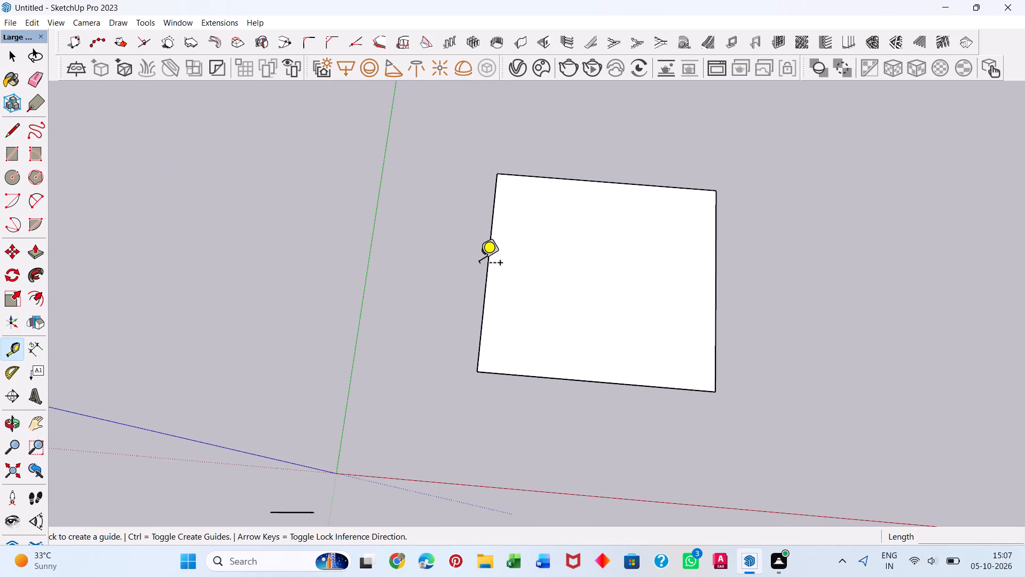
left_click(487, 259)
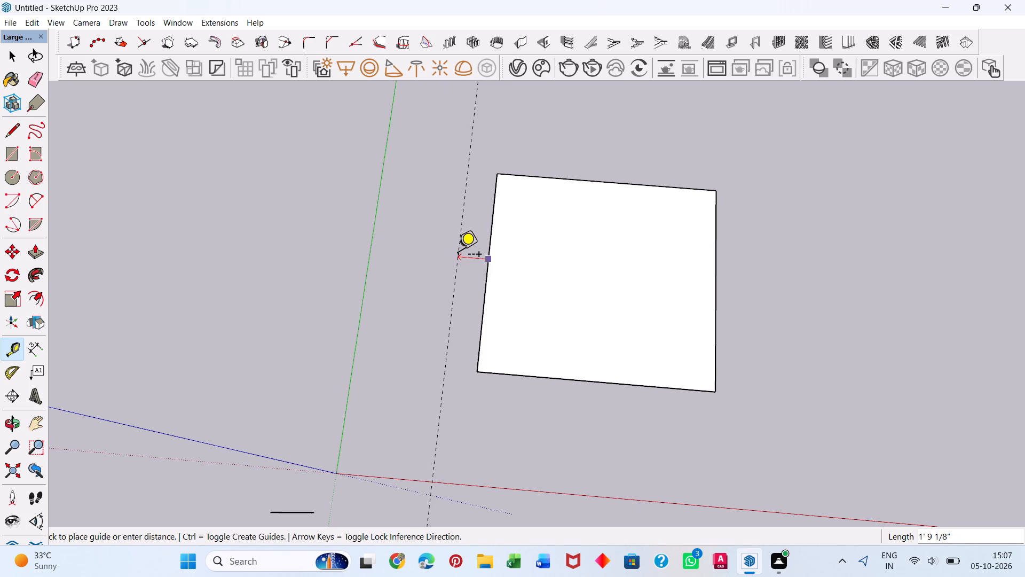
type("9\"")
key("Return")
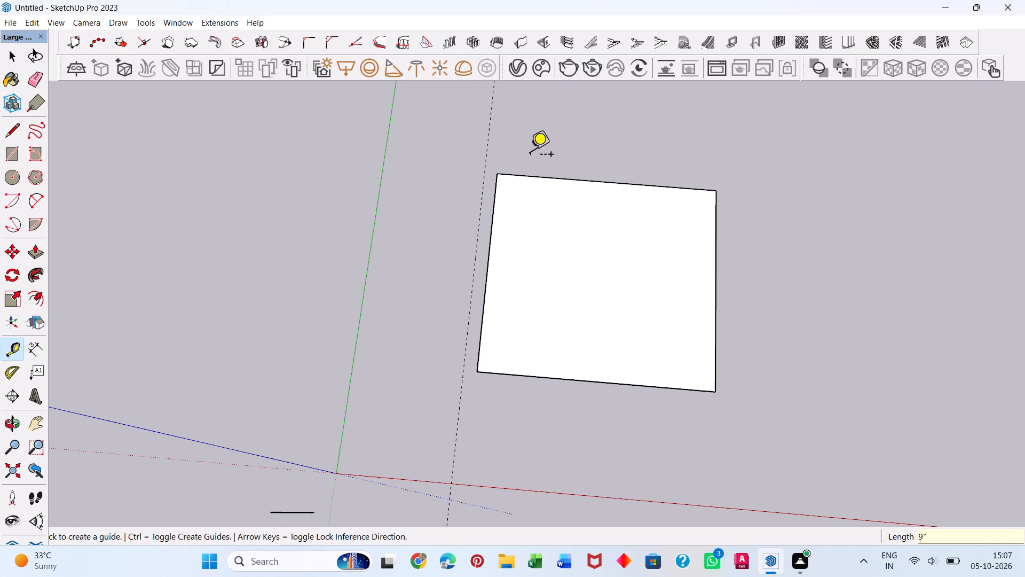
left_click(576, 183)
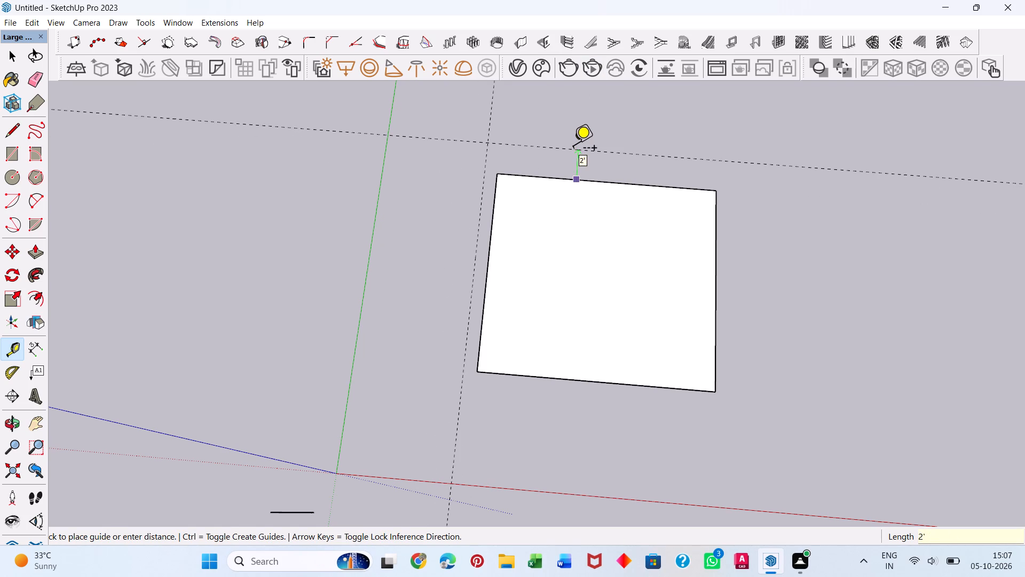
type("9\"")
key("Return")
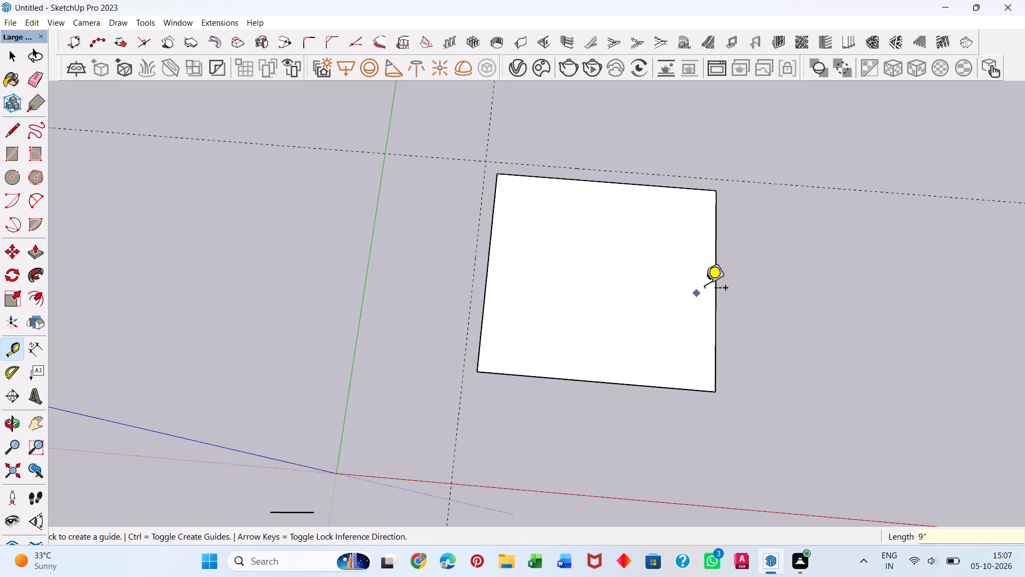
Place Tape Measure guides 9" outside the rectangle's edge farthest from the green axis and its edge nearest the red axis.
left_click(716, 283)
key("9")
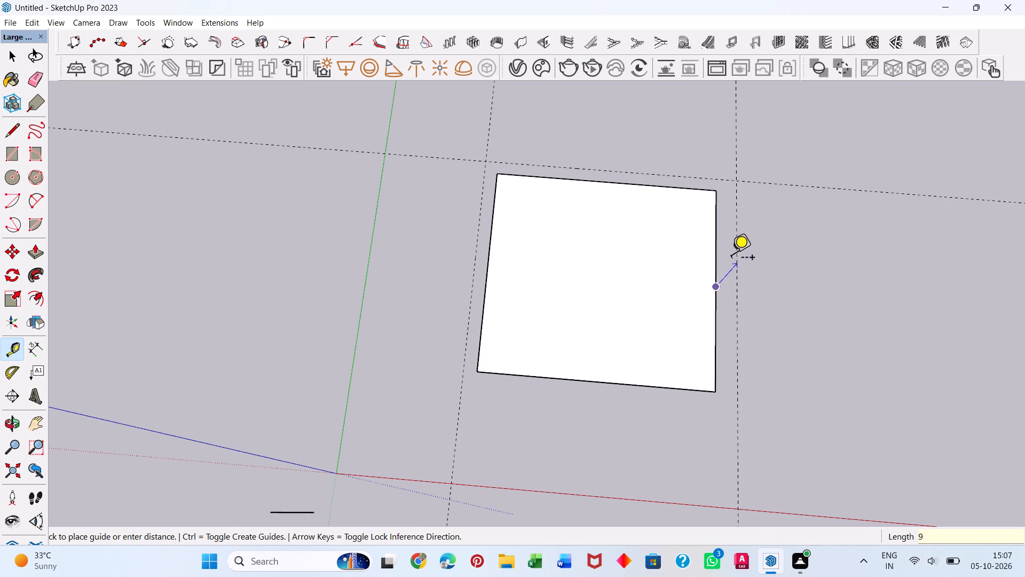
key("shift+quotedbl")
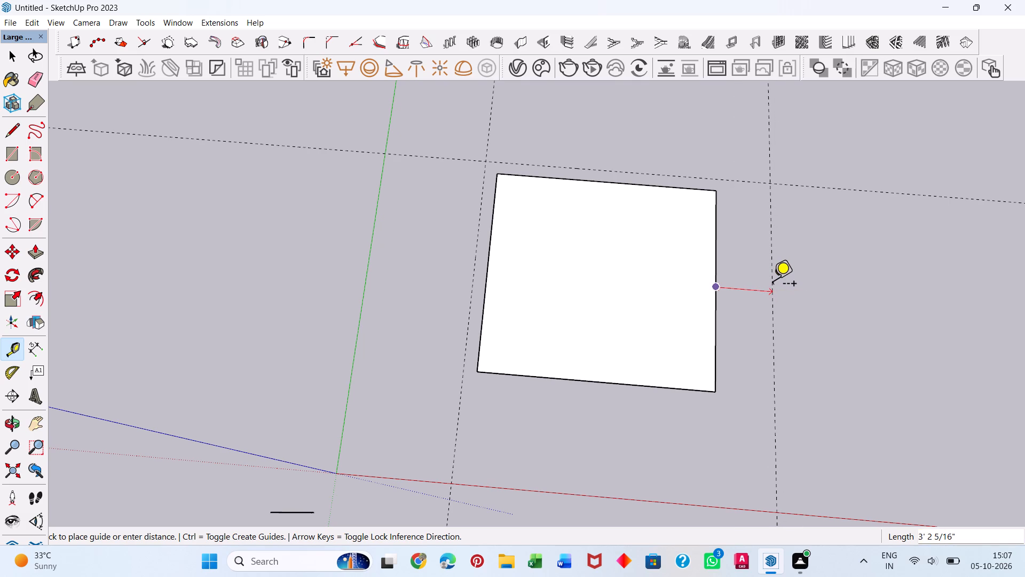
key("9")
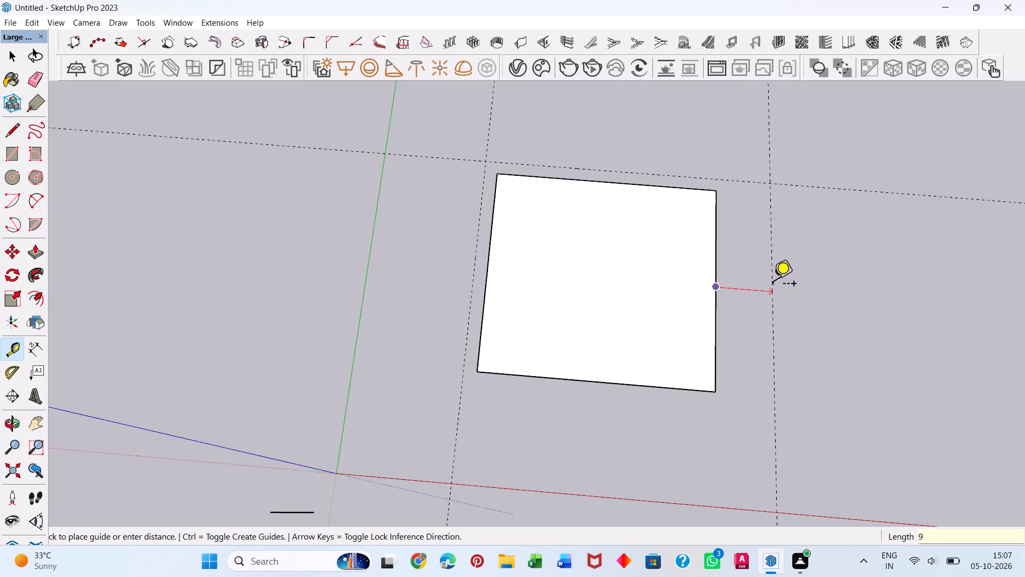
key("shift+quotedbl")
key("Return")
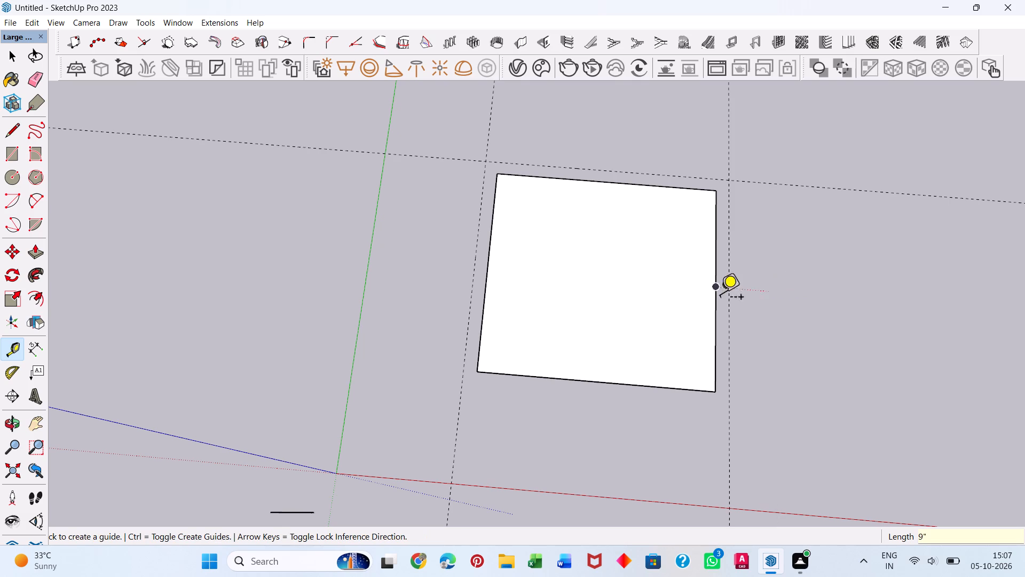
left_click(609, 381)
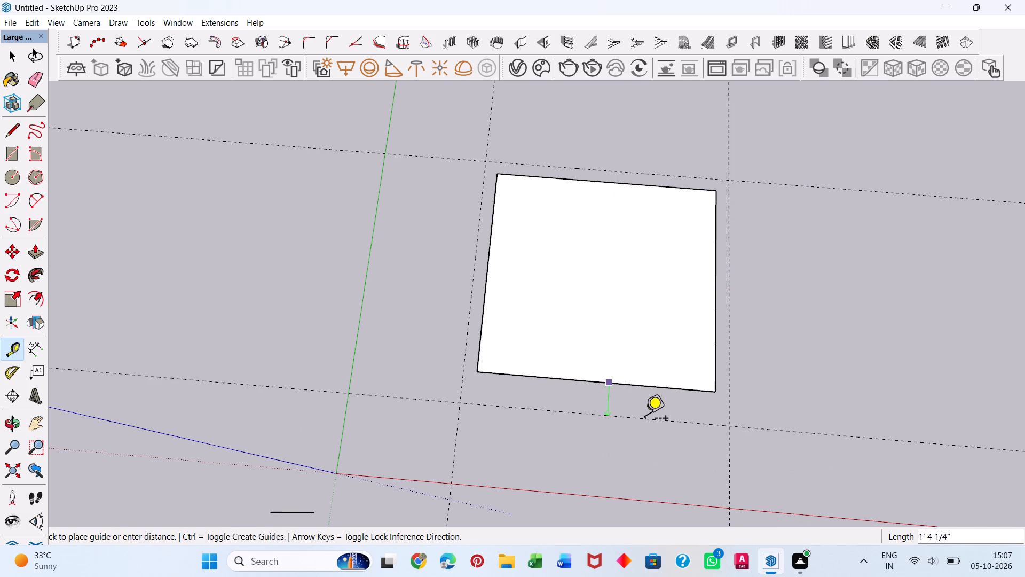
type("9\"")
key("Return")
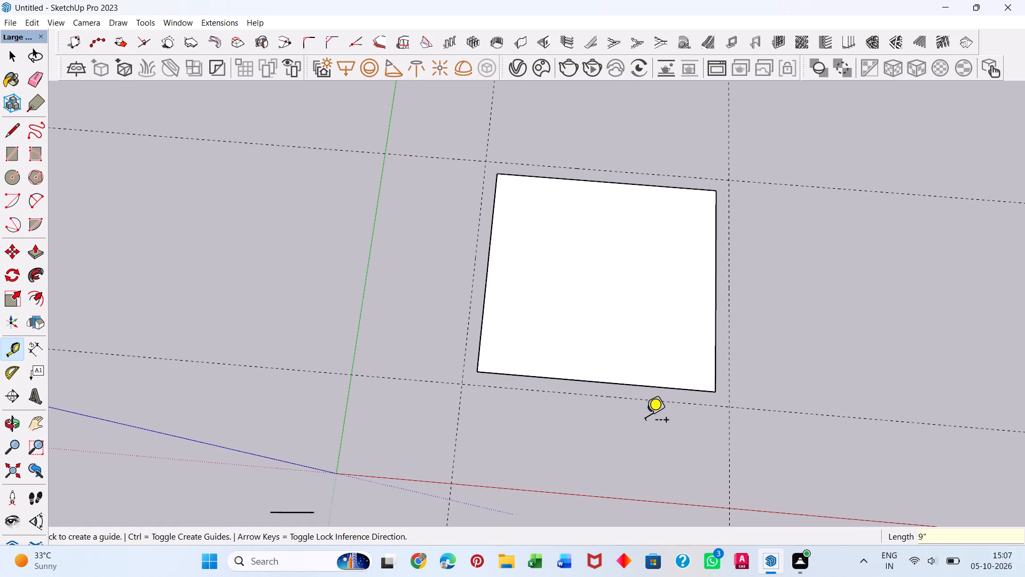
key("space")
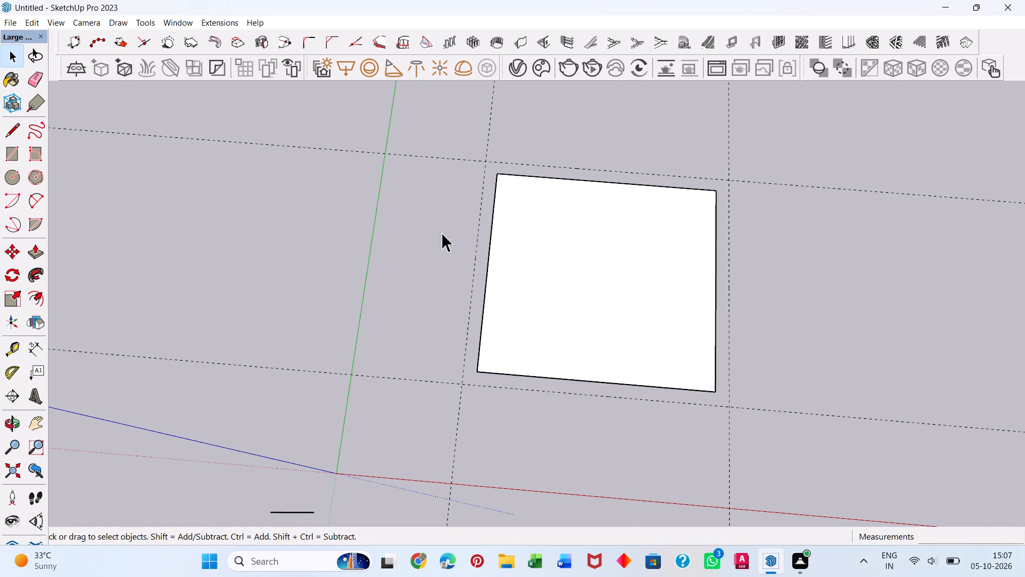
Place a guide 9" in from the outer guide farthest from the red axis, along the rectangle's matching edge.
middle_click_drag(624, 520, 652, 532)
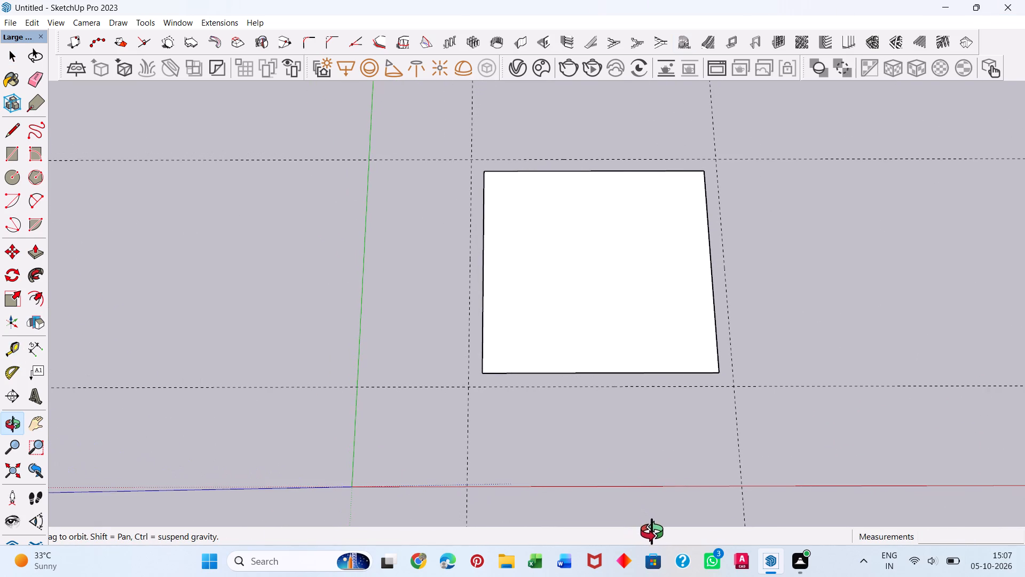
middle_click_drag(652, 532, 651, 532)
scroll(530, 240, "up", 1)
middle_click_drag(644, 288, 638, 357)
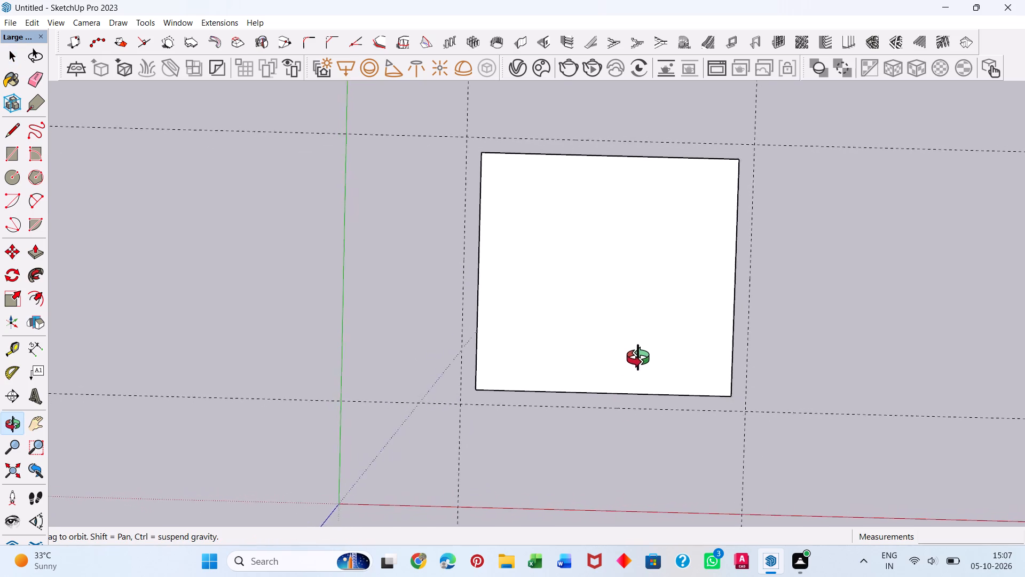
middle_click_drag(638, 357, 636, 322)
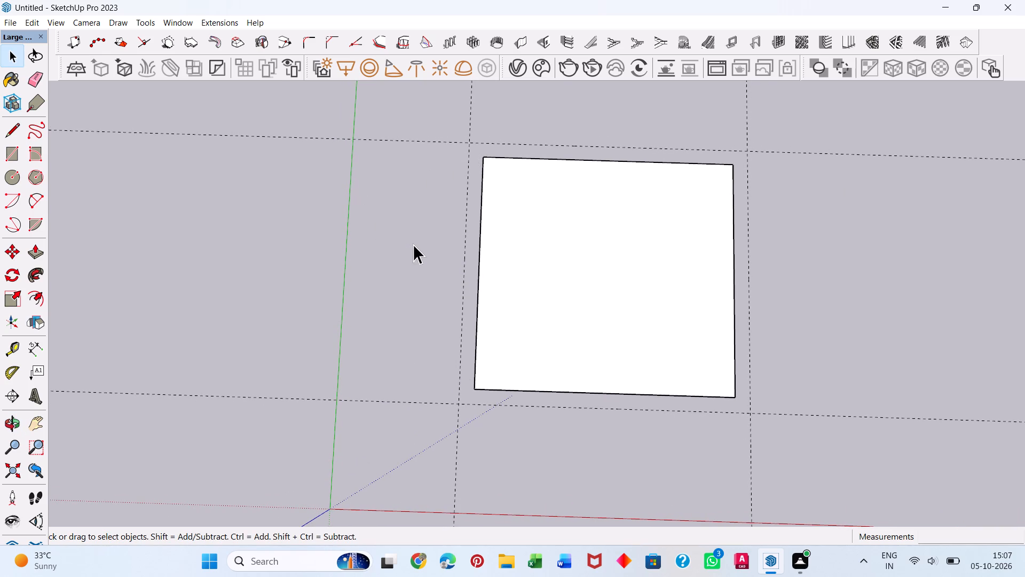
key("t")
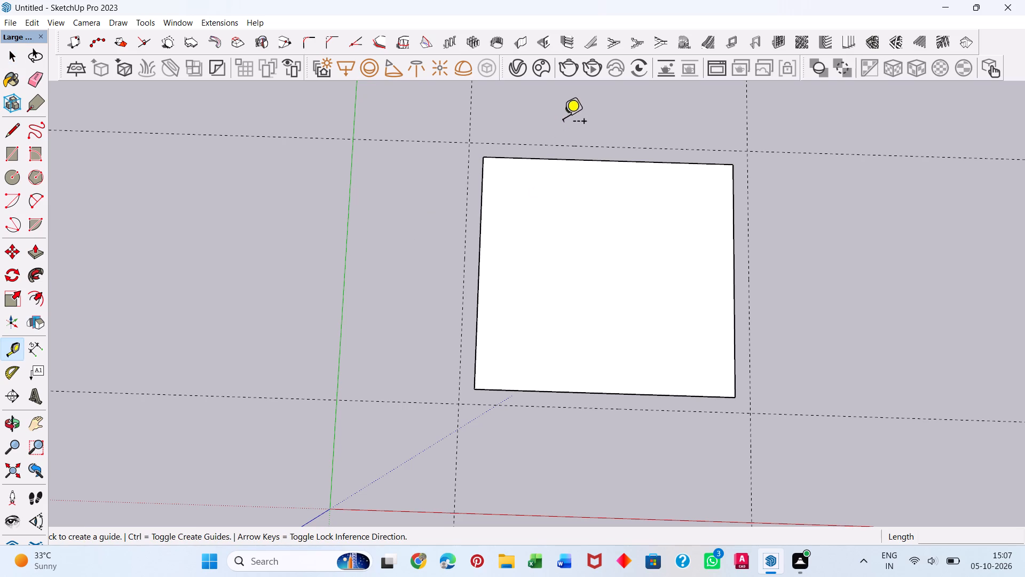
left_click(572, 149)
left_click(573, 160)
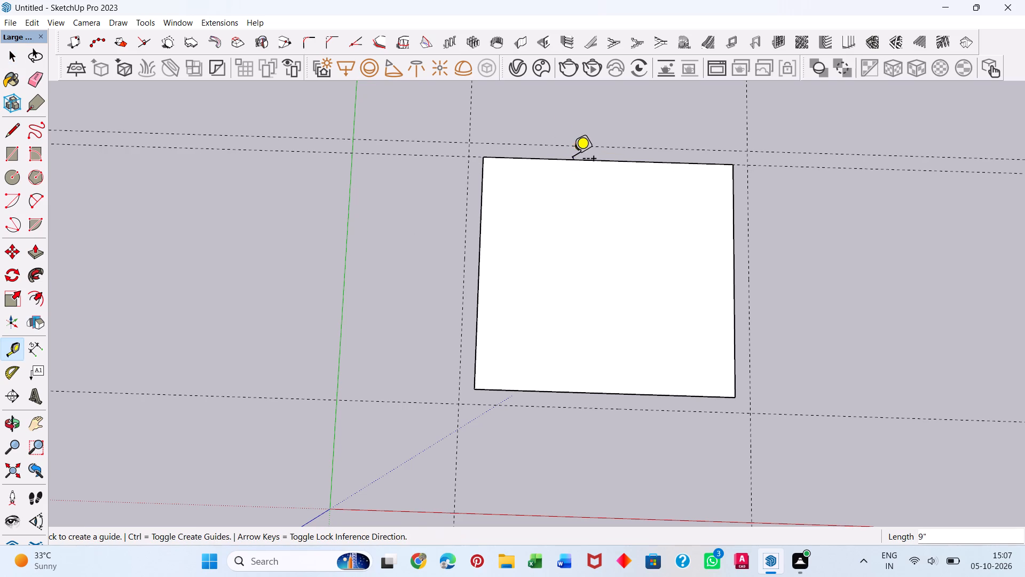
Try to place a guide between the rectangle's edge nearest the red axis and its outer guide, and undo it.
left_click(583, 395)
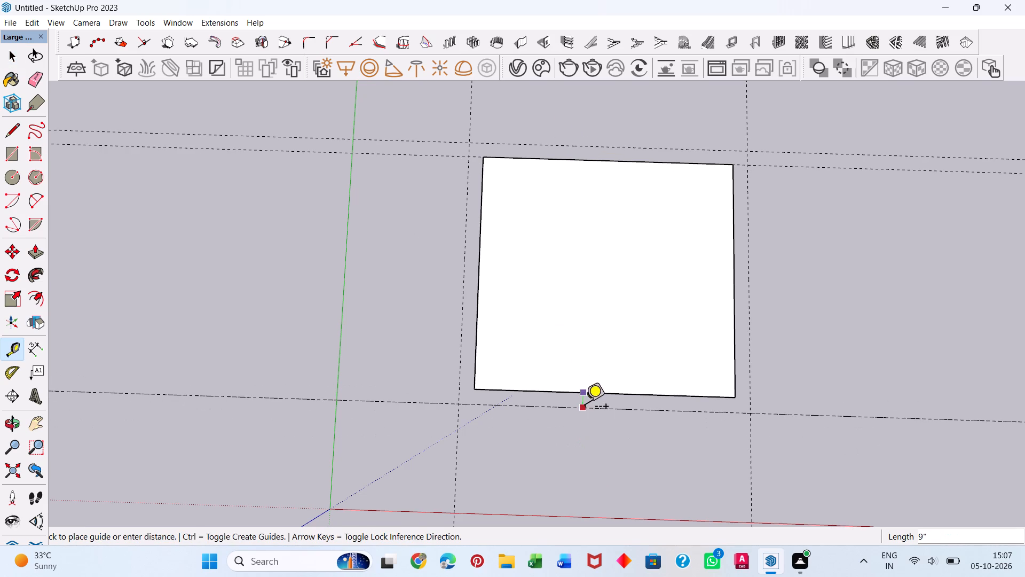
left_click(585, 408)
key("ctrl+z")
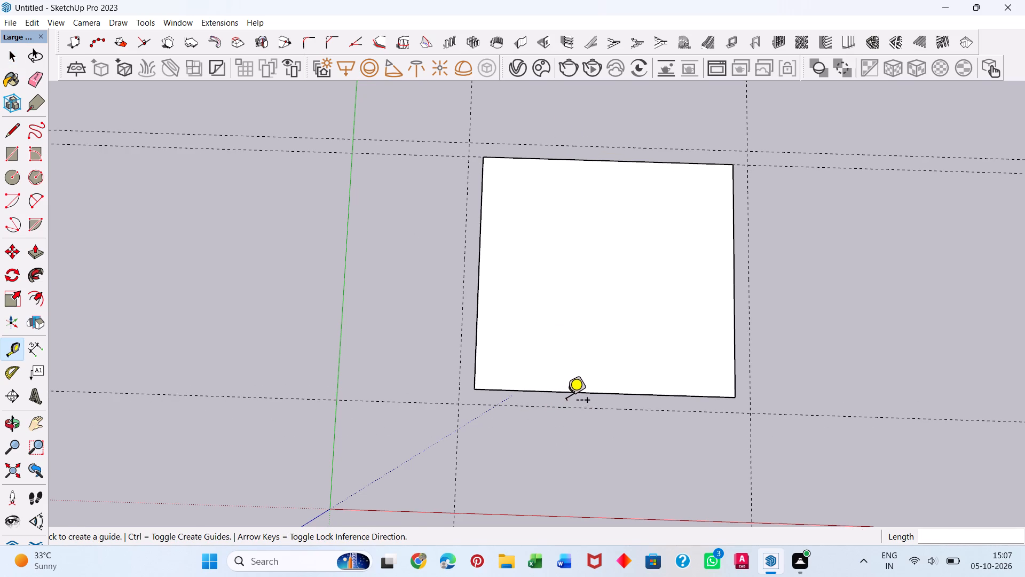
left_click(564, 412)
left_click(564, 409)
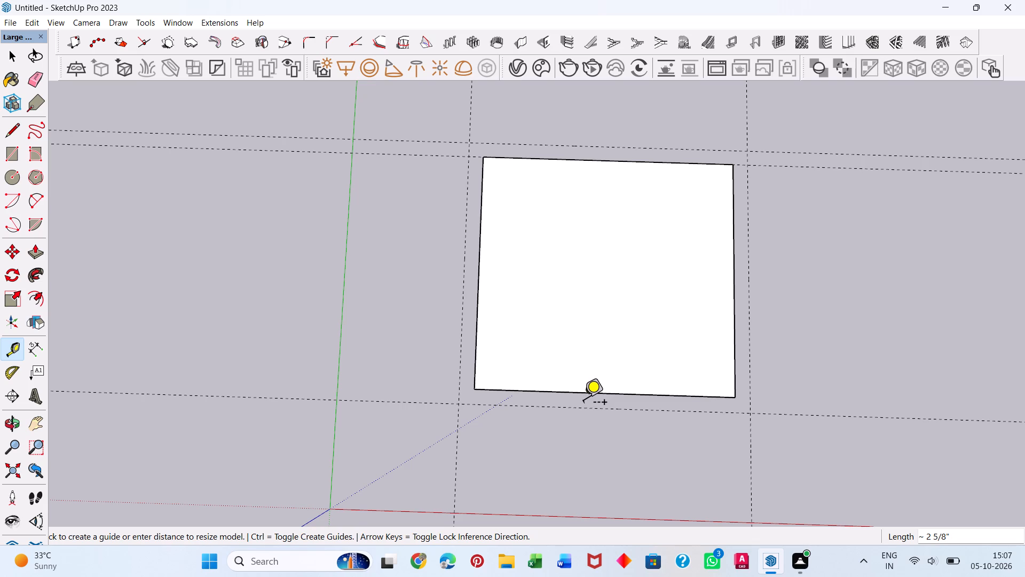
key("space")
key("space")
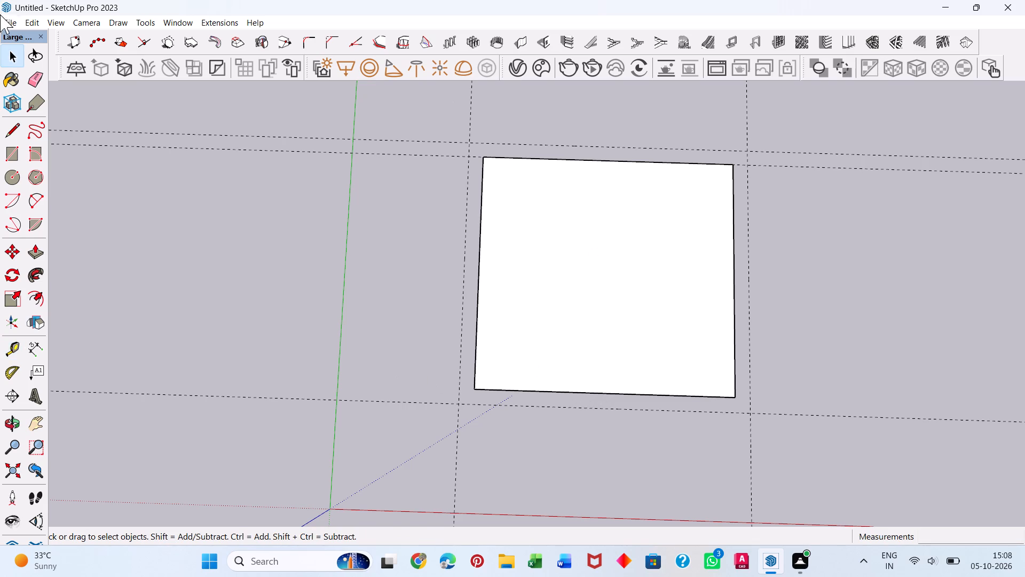
Place guides 9" in from the three remaining outer guides, along the rectangle's matching edges.
left_click(12, 355)
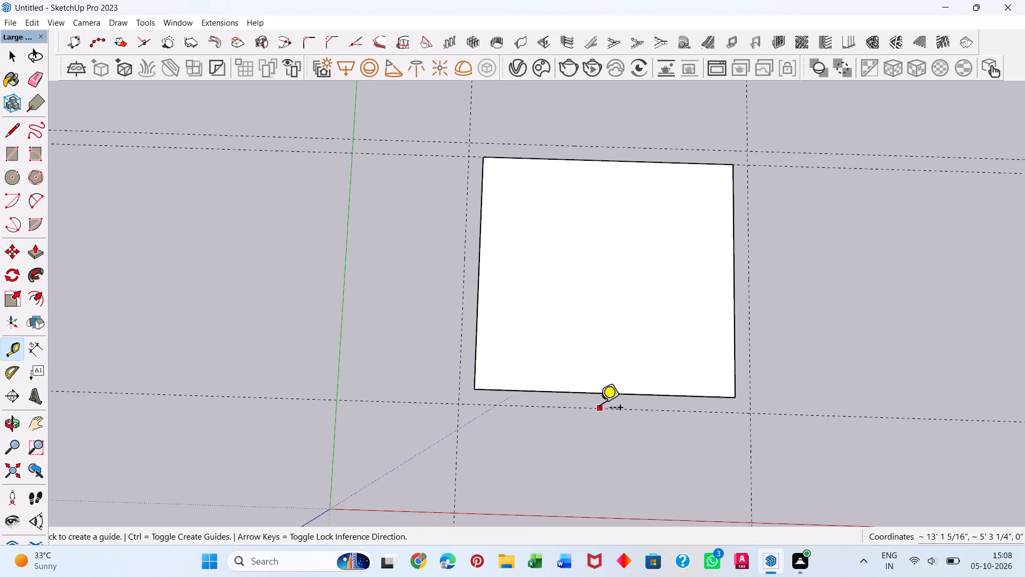
left_click(599, 409)
left_click(598, 396)
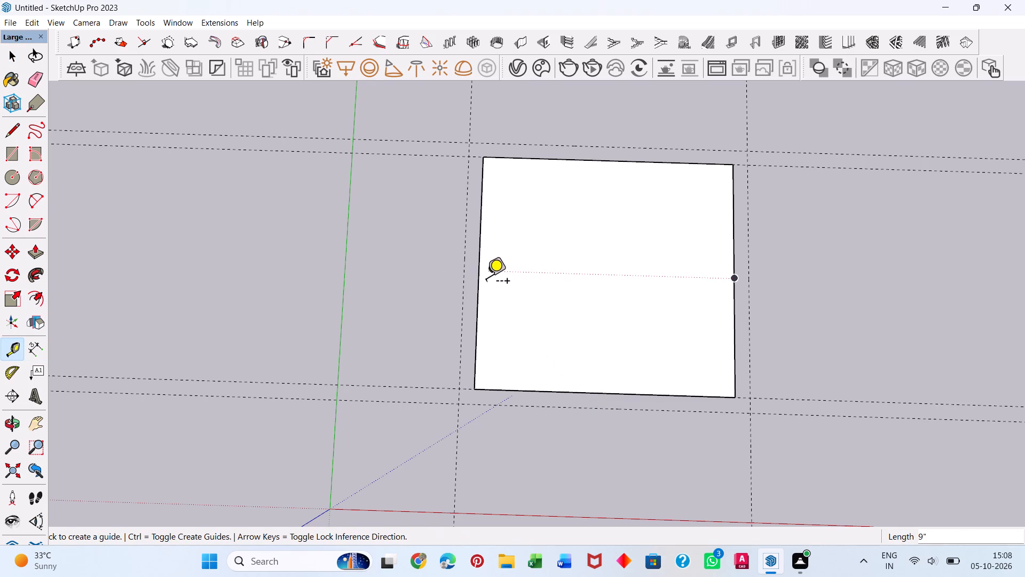
left_click(461, 282)
left_click(478, 285)
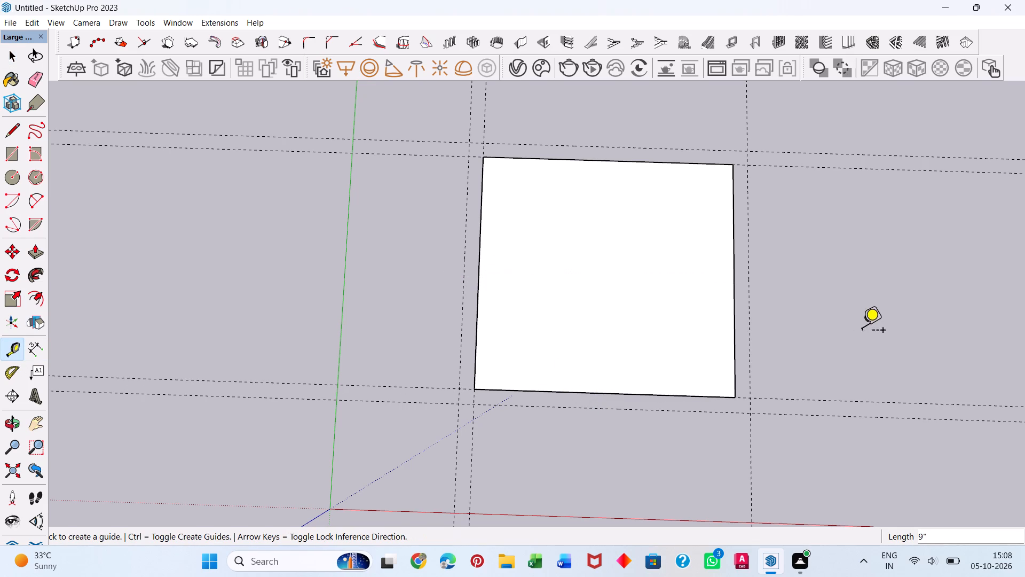
left_click(731, 317)
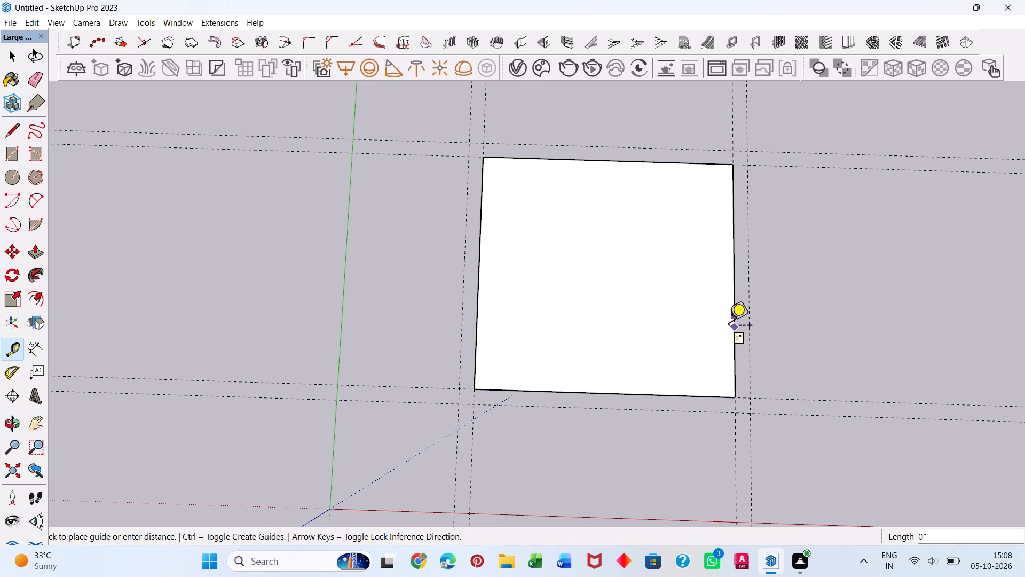
key("Escape")
left_click(750, 305)
left_click(731, 306)
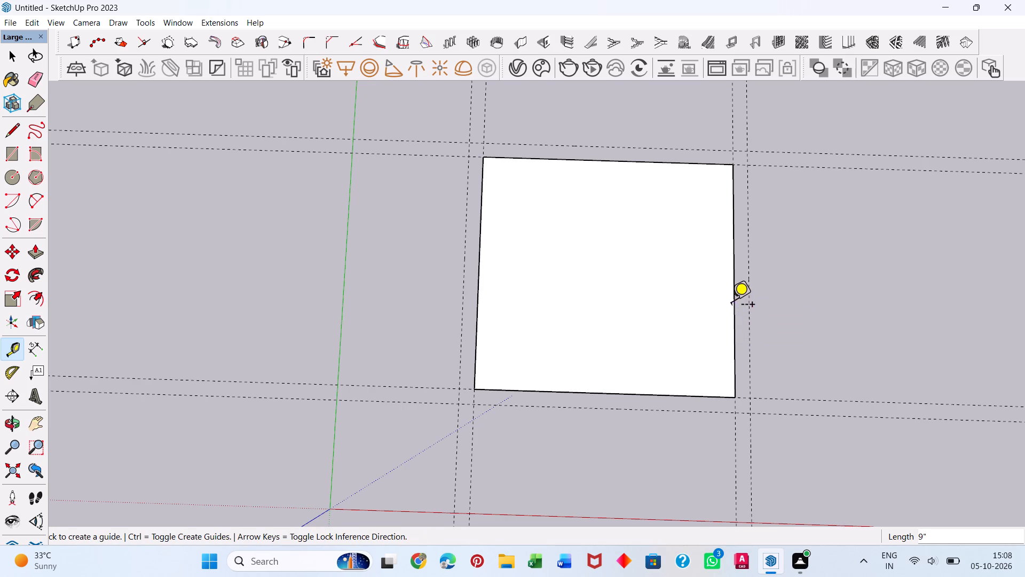
key("space")
Turn on the Views toolbar.
middle_click_drag(570, 410, 567, 222)
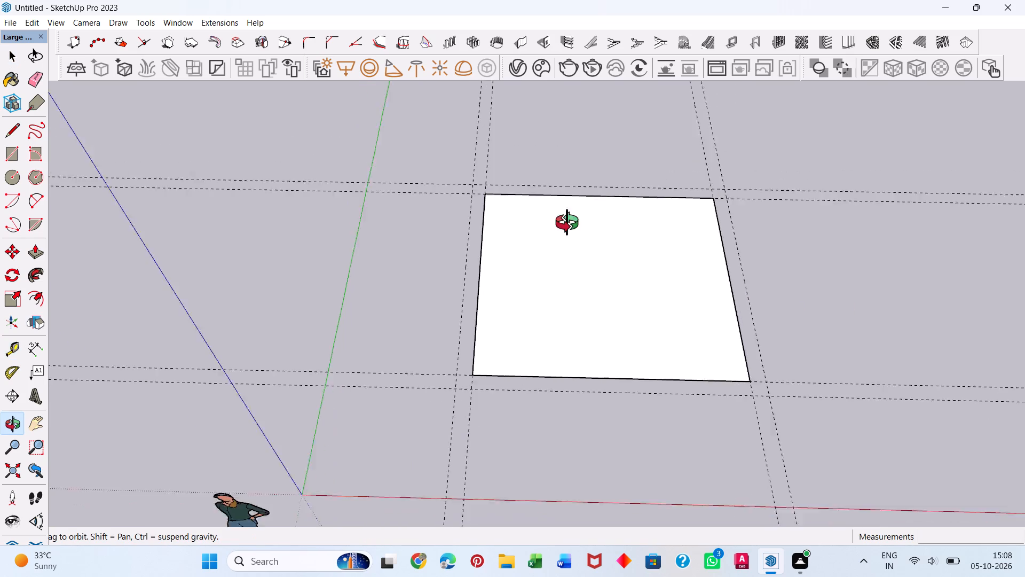
middle_click_drag(567, 222, 466, 149)
scroll(552, 133, "up", 1)
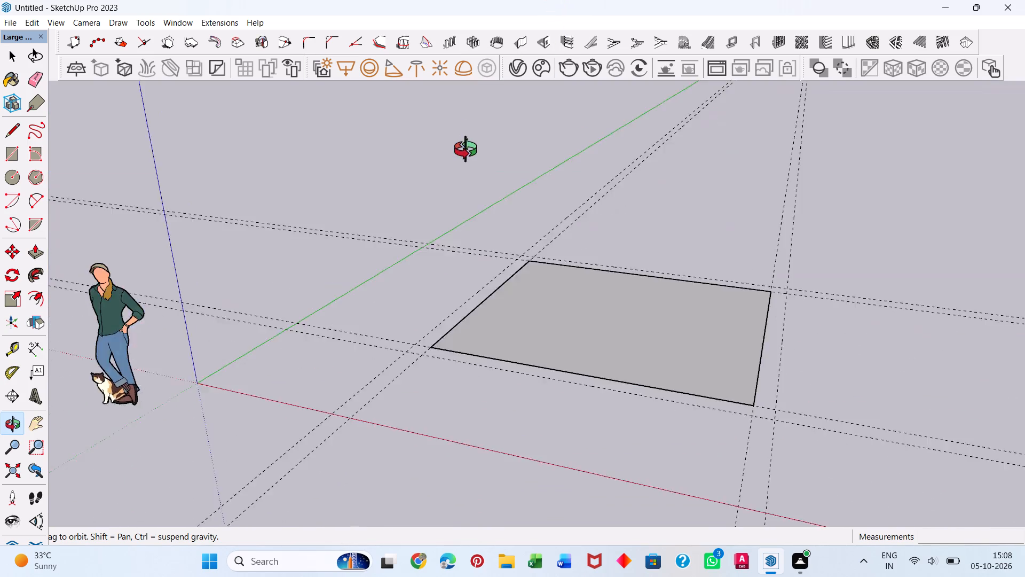
middle_click_drag(466, 149, 857, 210)
middle_click_drag(487, 295, 646, 206)
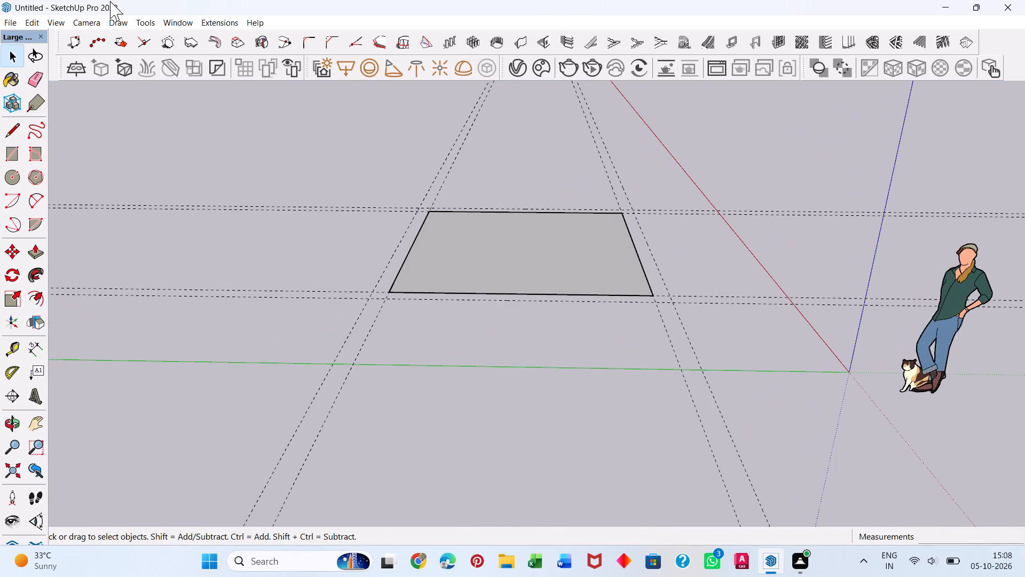
left_click(52, 24)
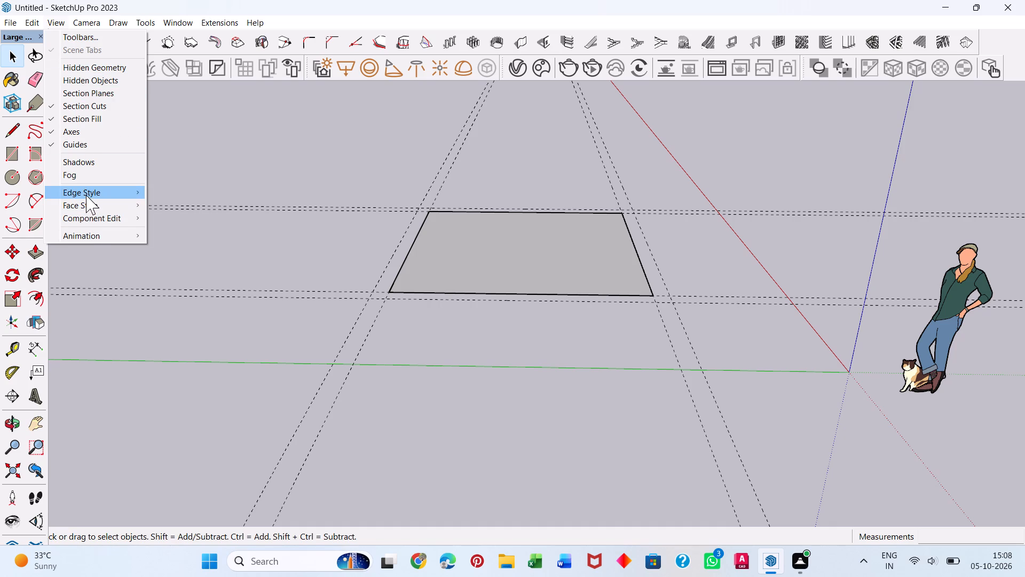
left_click(80, 34)
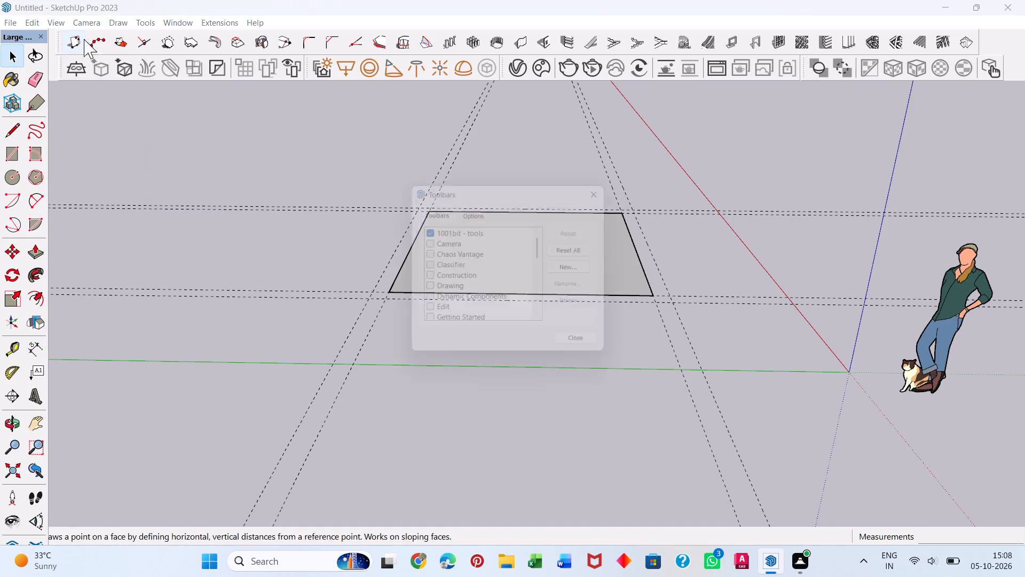
scroll(460, 295, "down", 1)
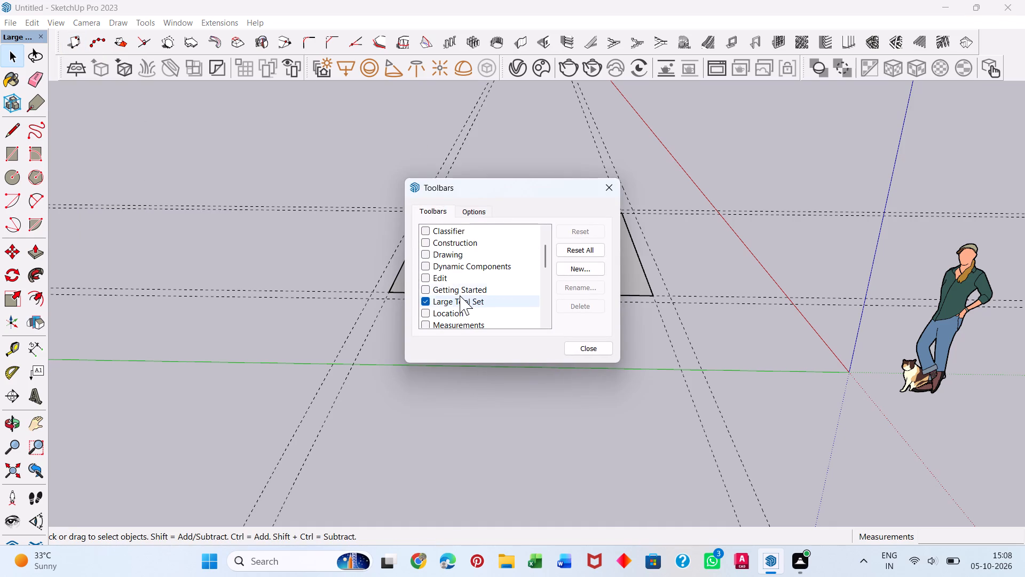
scroll(450, 308, "down", 6)
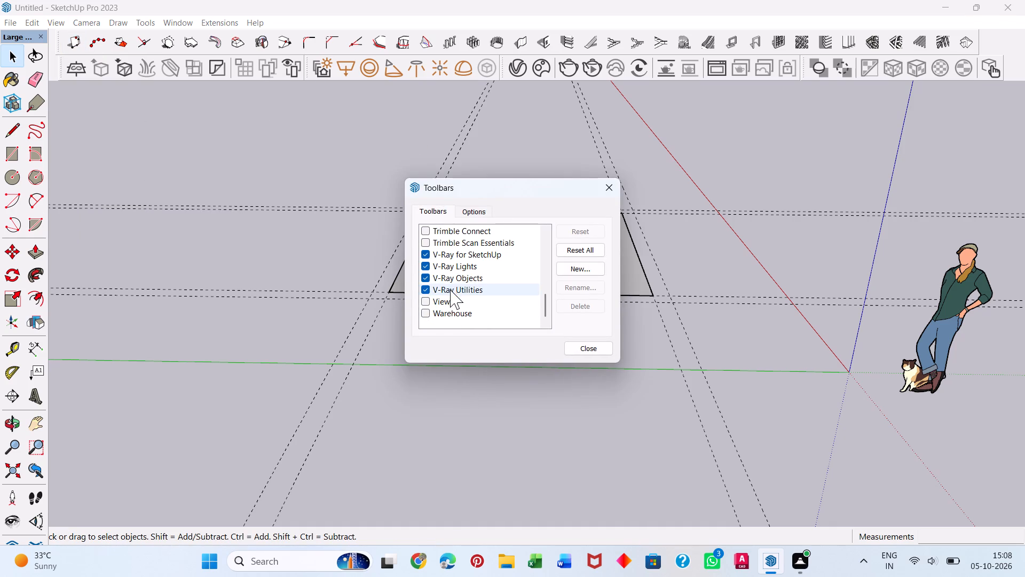
left_click(425, 302)
left_click(602, 347)
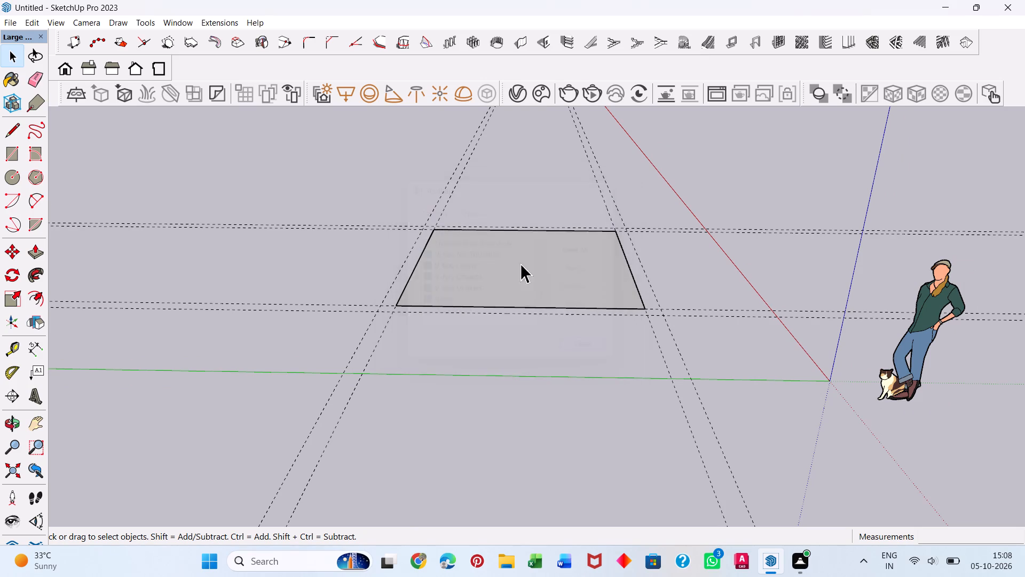
Examine the rectangle and its guides in the bottom, front, right, back and left standard views and from above.
left_click(153, 71)
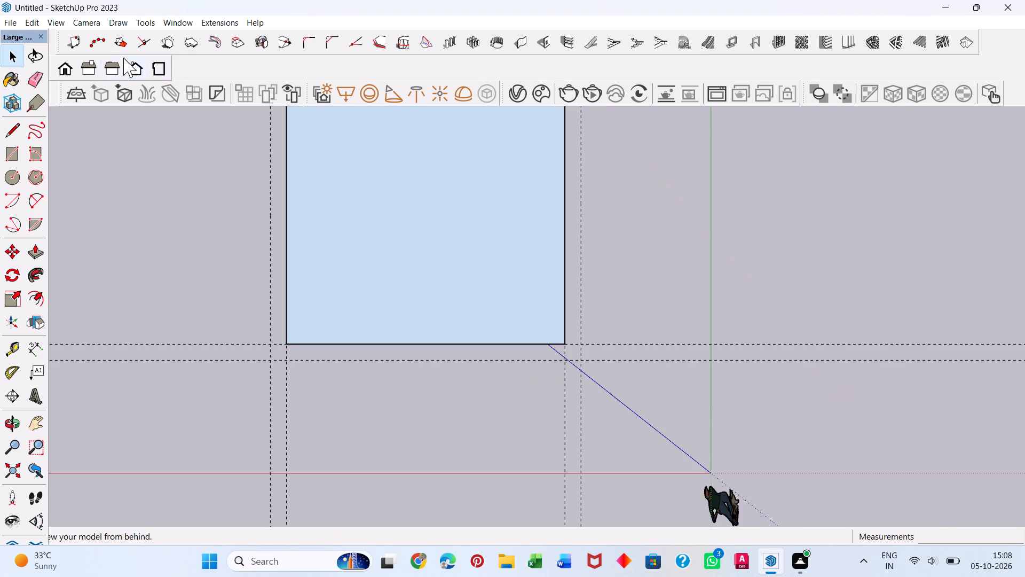
left_click(65, 72)
left_click(89, 73)
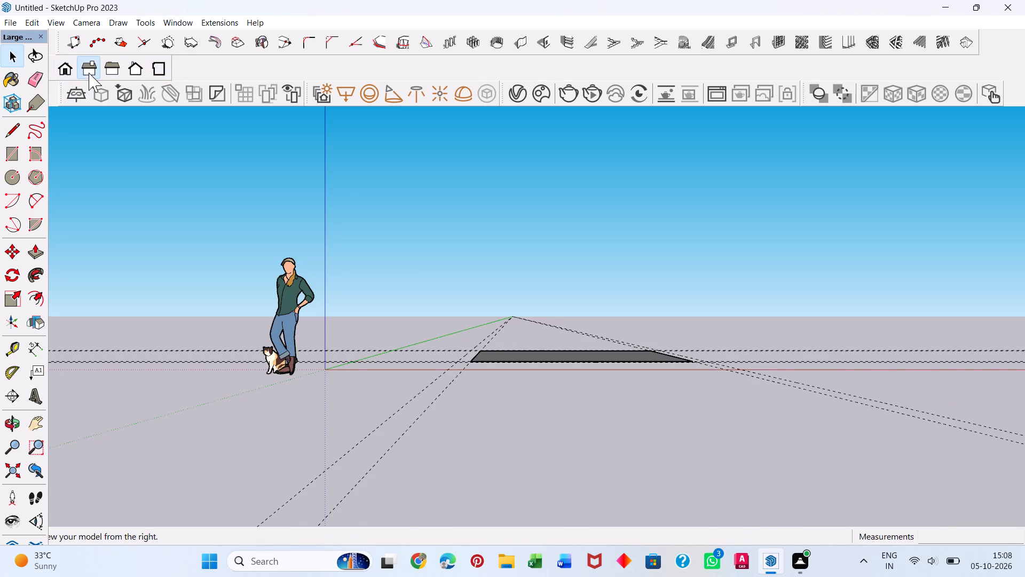
left_click(105, 71)
left_click(134, 72)
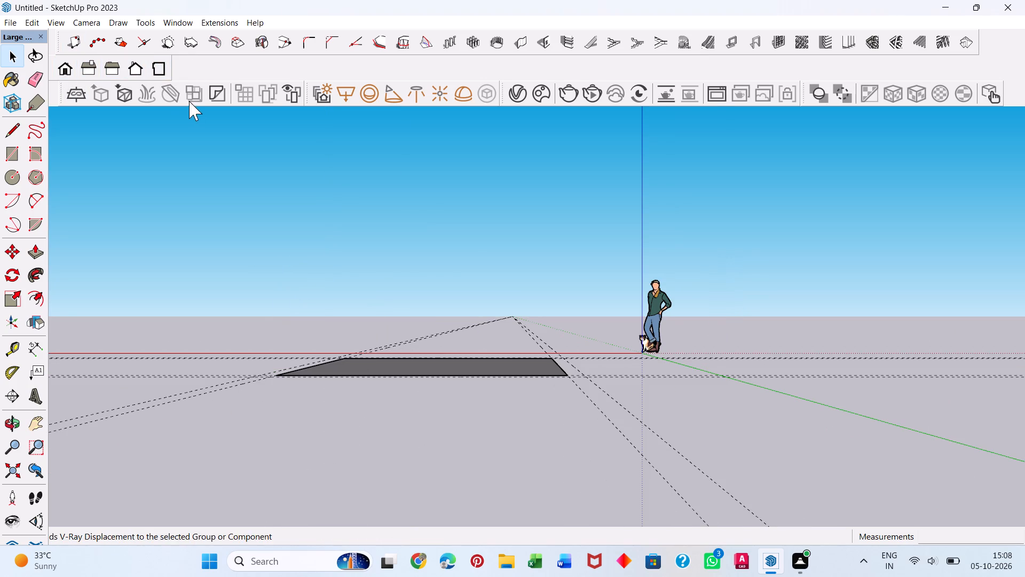
scroll(441, 295, "down", 11)
middle_click_drag(463, 347, 829, 412)
middle_click_drag(333, 340, 342, 384)
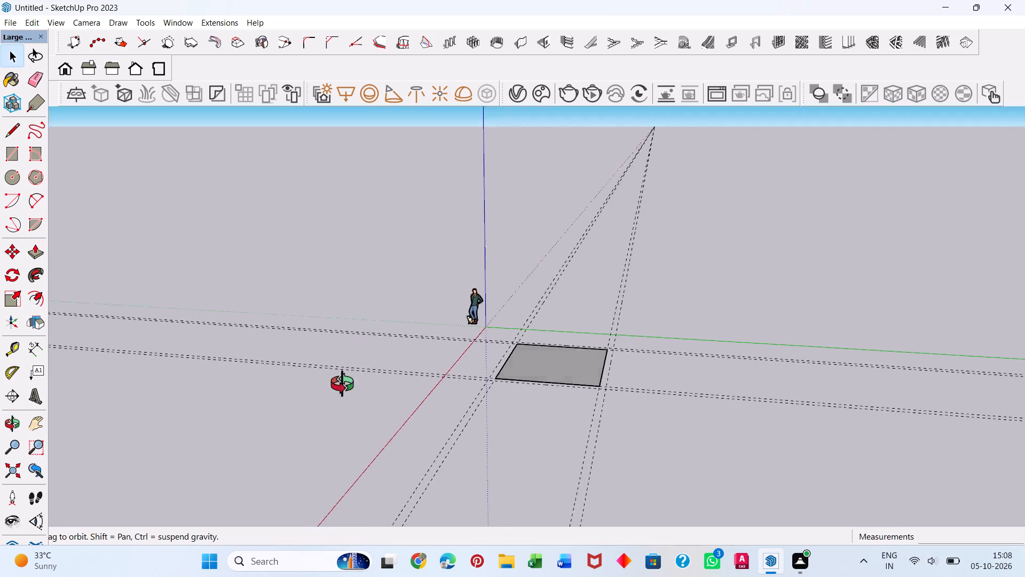
middle_click_drag(342, 384, 377, 430)
middle_click_drag(517, 363, 544, 440)
middle_click_drag(338, 417, 632, 407)
scroll(533, 223, "up", 4)
middle_click_drag(436, 400, 449, 419)
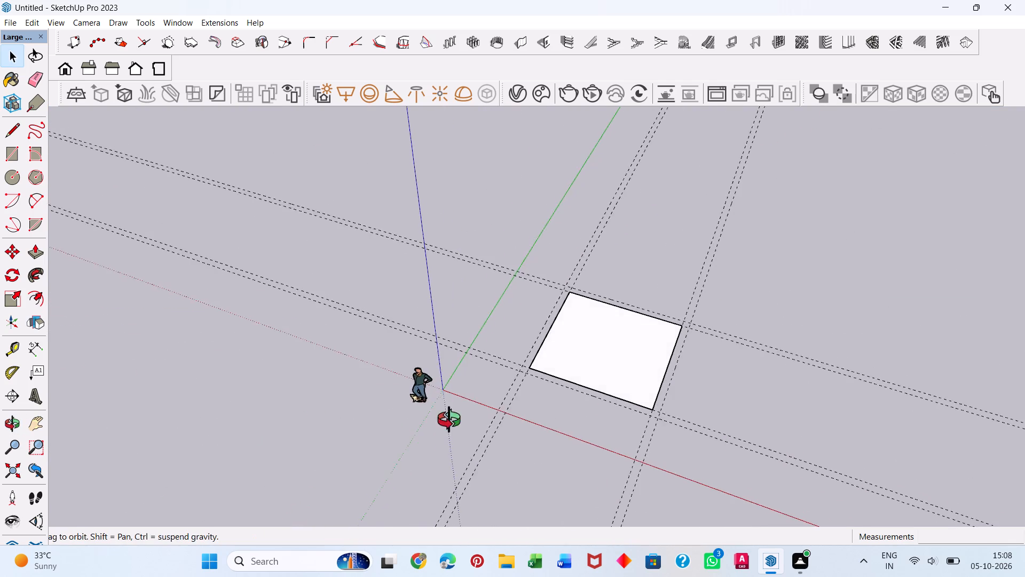
middle_click_drag(449, 419, 676, 502)
middle_click_drag(646, 393, 515, 407)
scroll(632, 277, "up", 9)
middle_click_drag(826, 365, 818, 382)
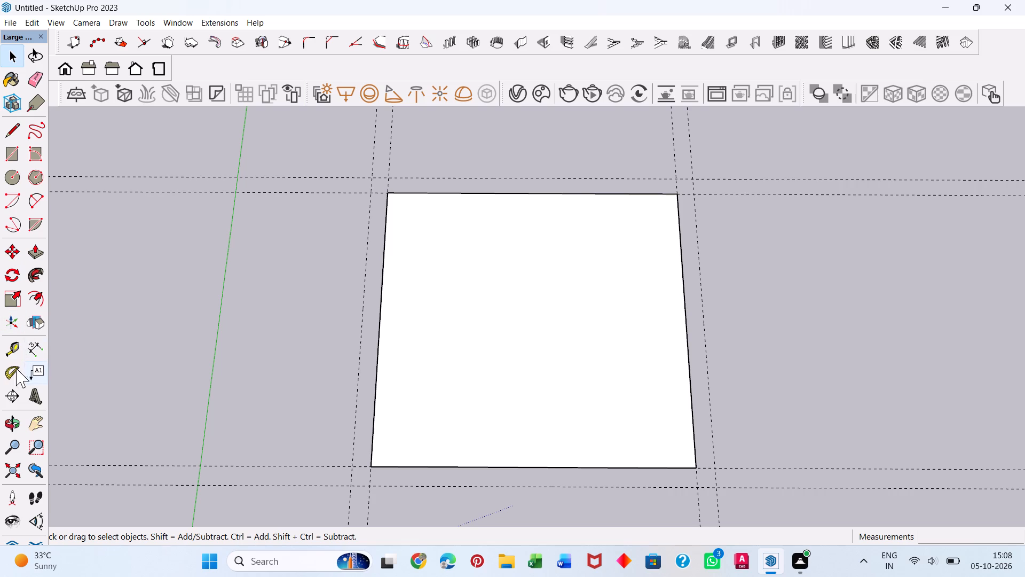
Draw four wall rectangles between the paired guides around the floor: two 9" by 13' 6" and two 13' by 9".
left_click(10, 155)
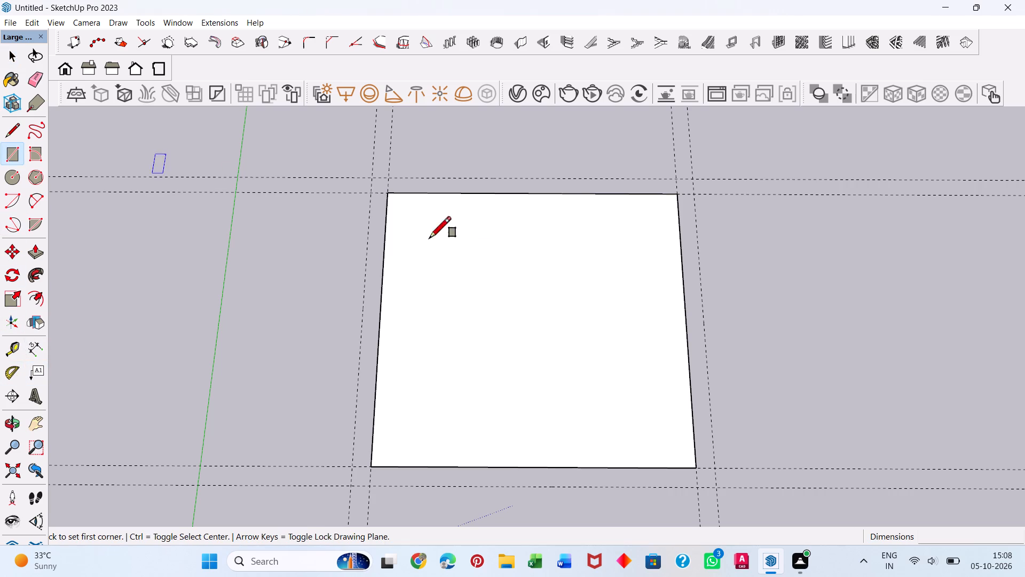
left_click(389, 178)
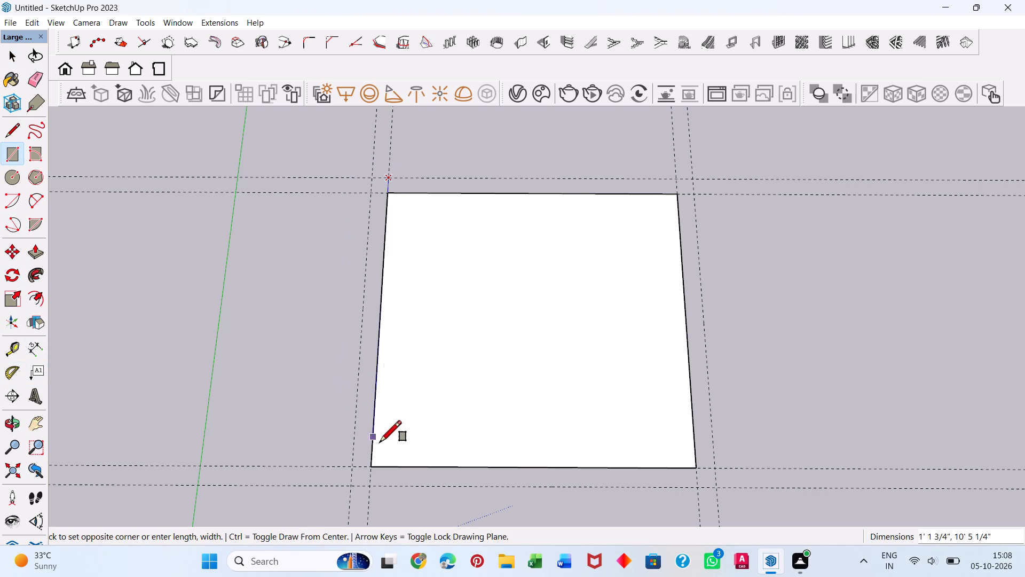
left_click(353, 484)
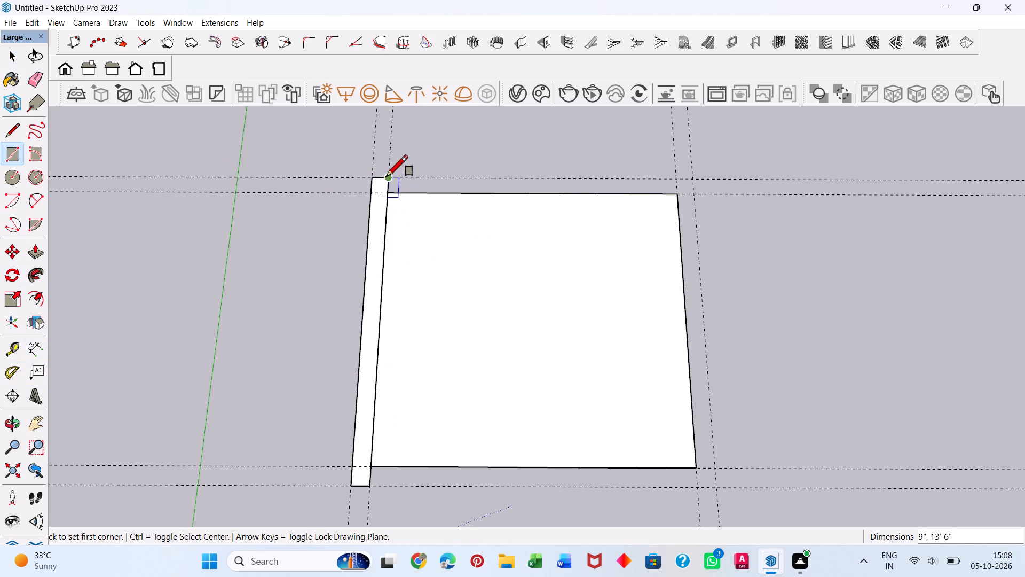
left_click(391, 176)
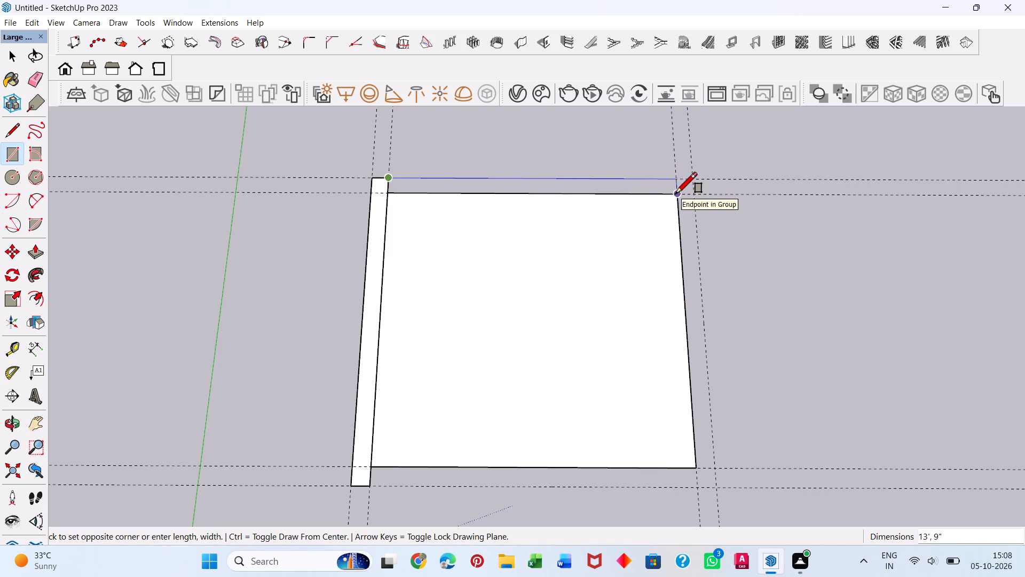
left_click(676, 193)
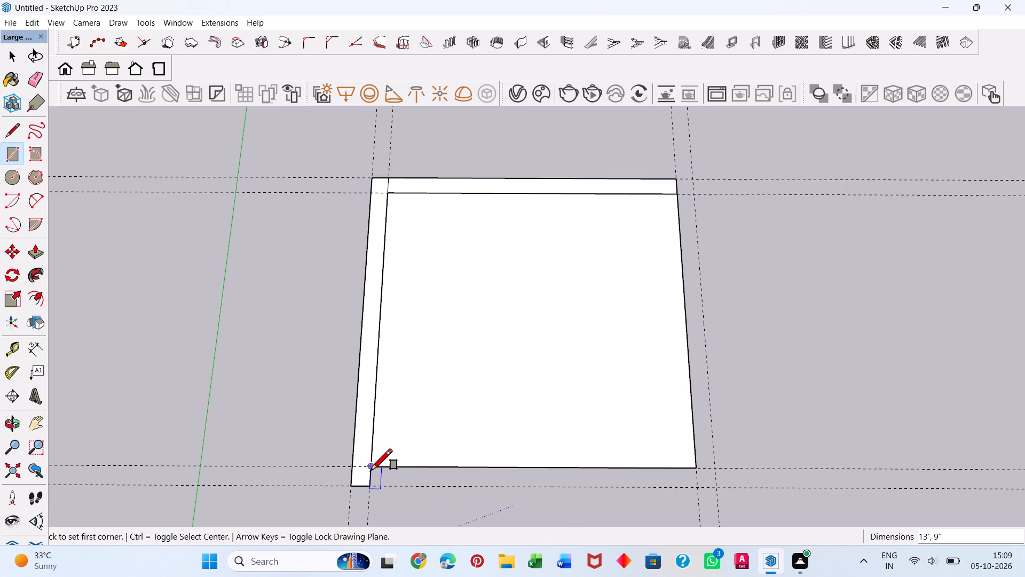
left_click(371, 467)
left_click(699, 489)
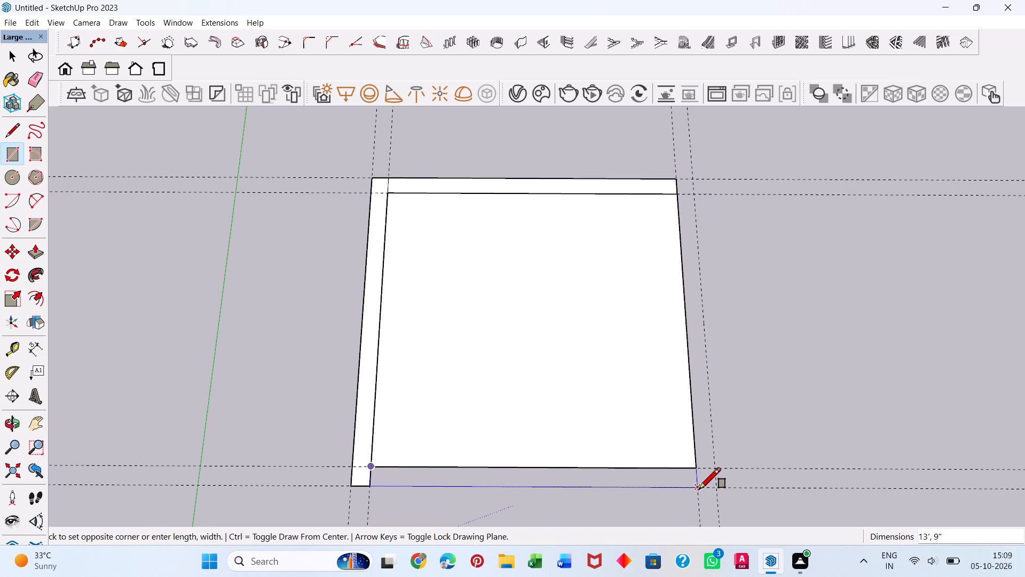
left_click(696, 179)
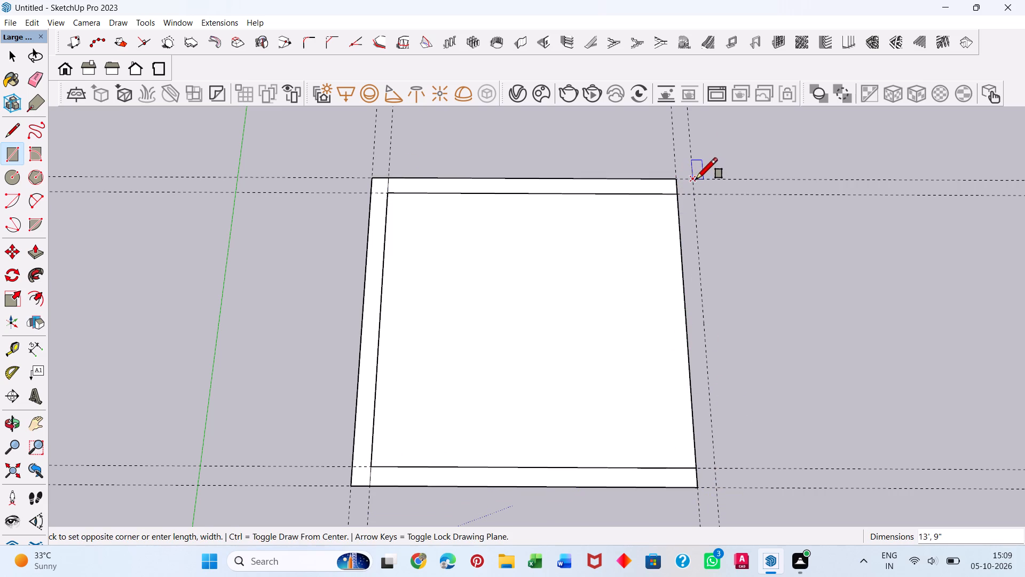
left_click(697, 488)
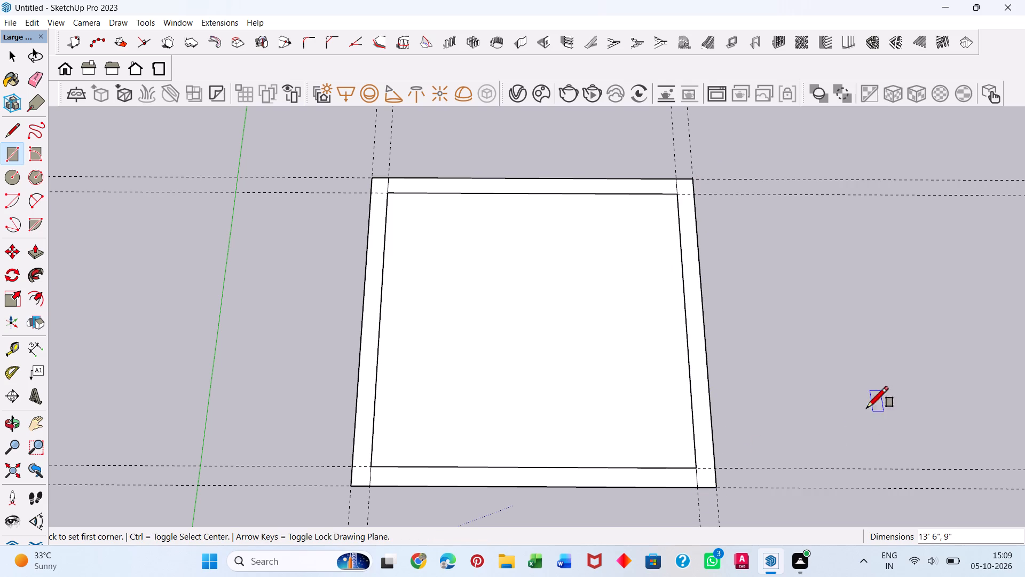
Group the 13' 6" wall strip farthest from the green axis together with its edges.
key("space")
left_click(697, 395)
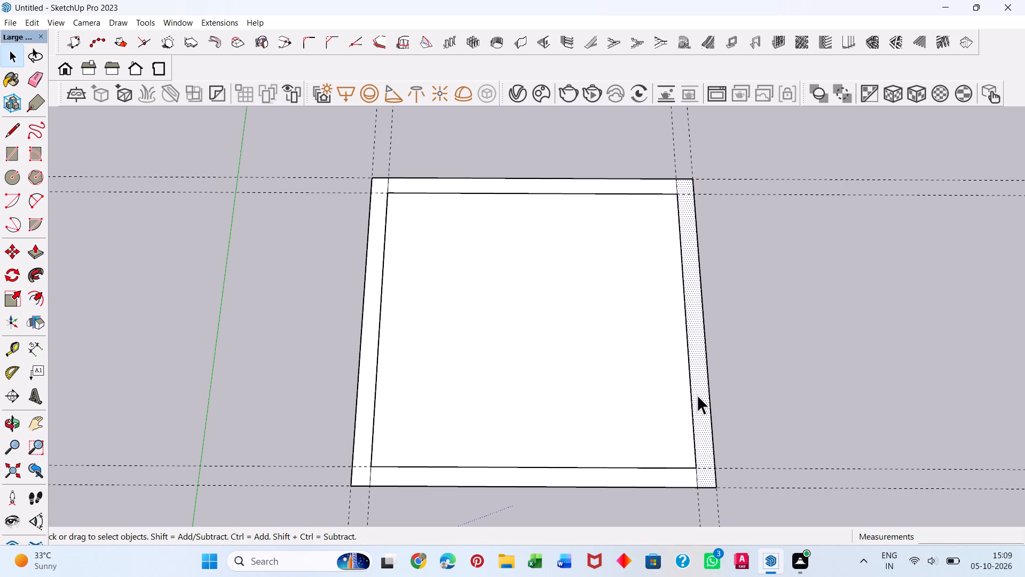
double_click(697, 395)
right_click(704, 387)
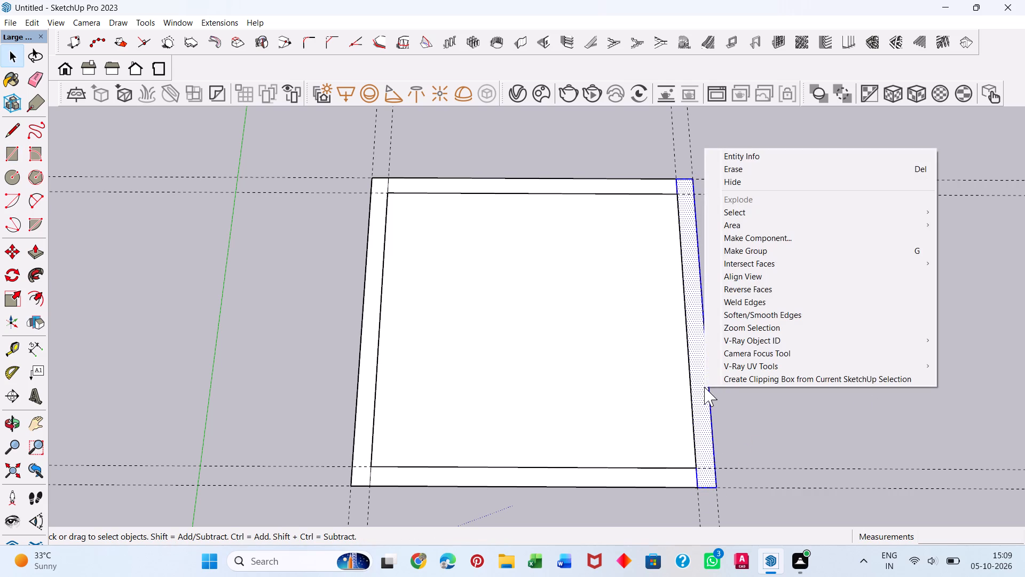
left_click(736, 252)
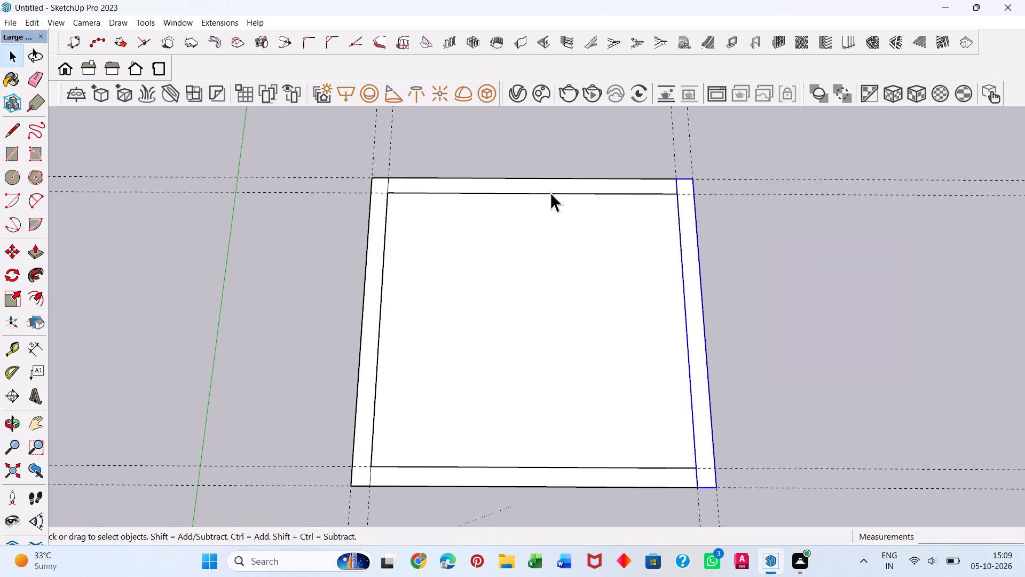
Group the 13' wall strip farthest from the red axis together with its edges.
double_click(565, 183)
double_click(564, 183)
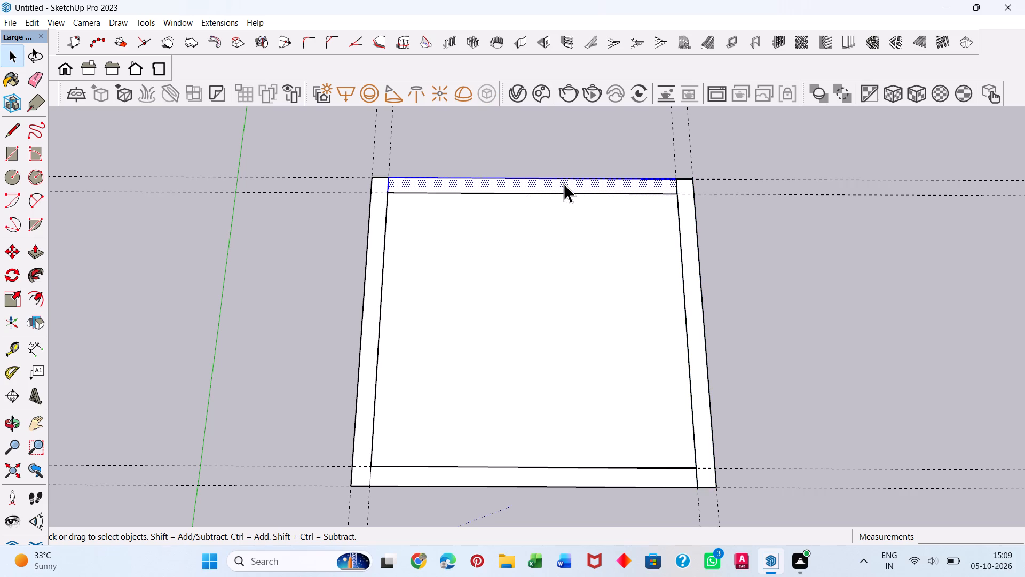
left_click(805, 245)
double_click(569, 186)
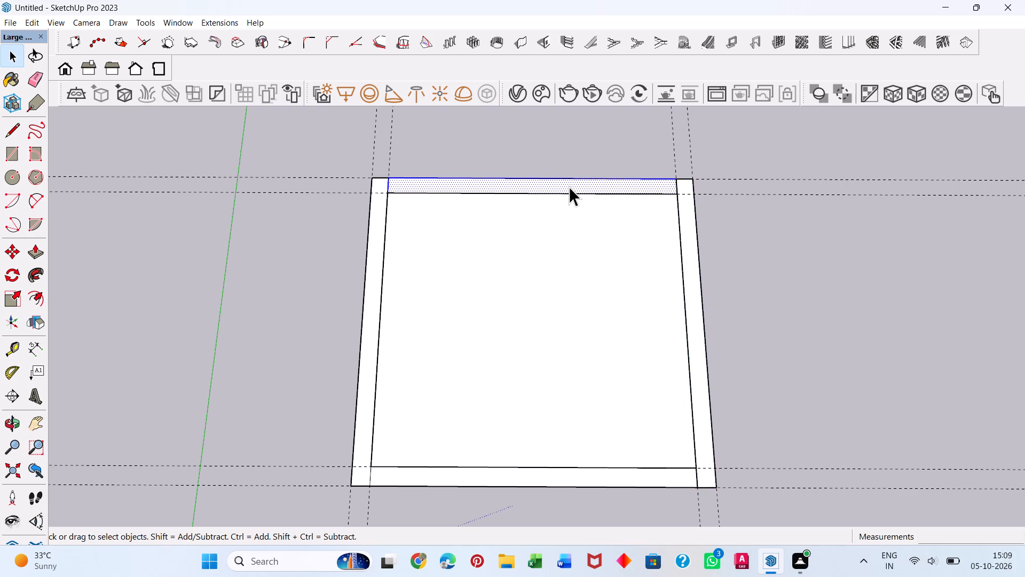
right_click(569, 186)
left_click(615, 286)
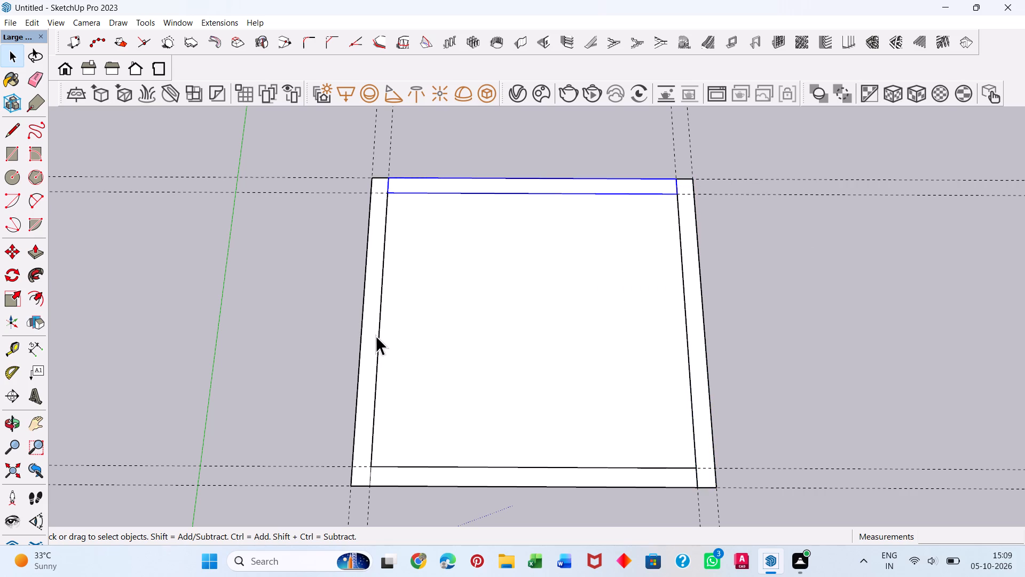
Group the 13' 6" wall strip nearest the green axis together with its edges.
triple_click(370, 336)
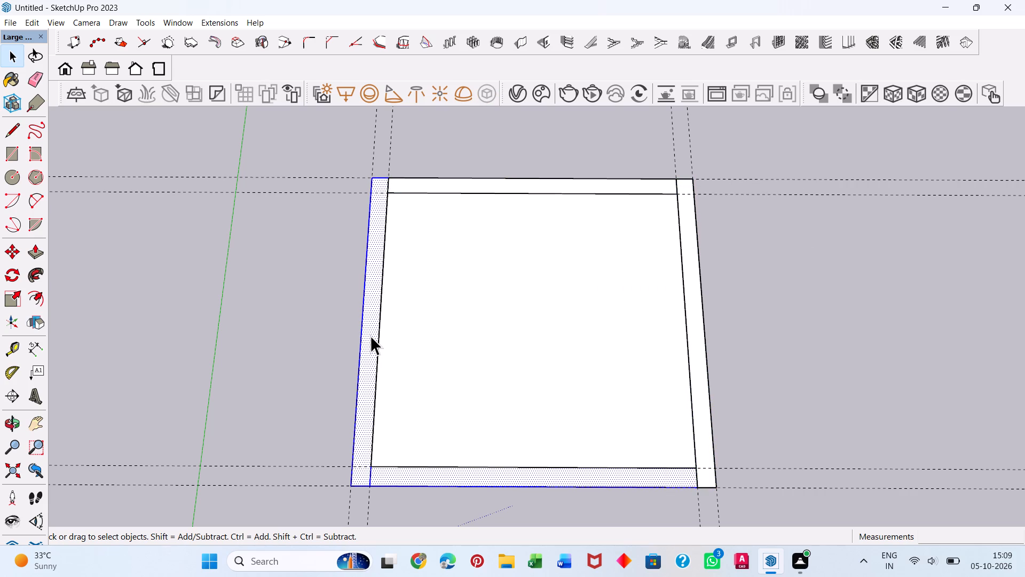
left_click(370, 336)
left_click(370, 336)
right_click(370, 336)
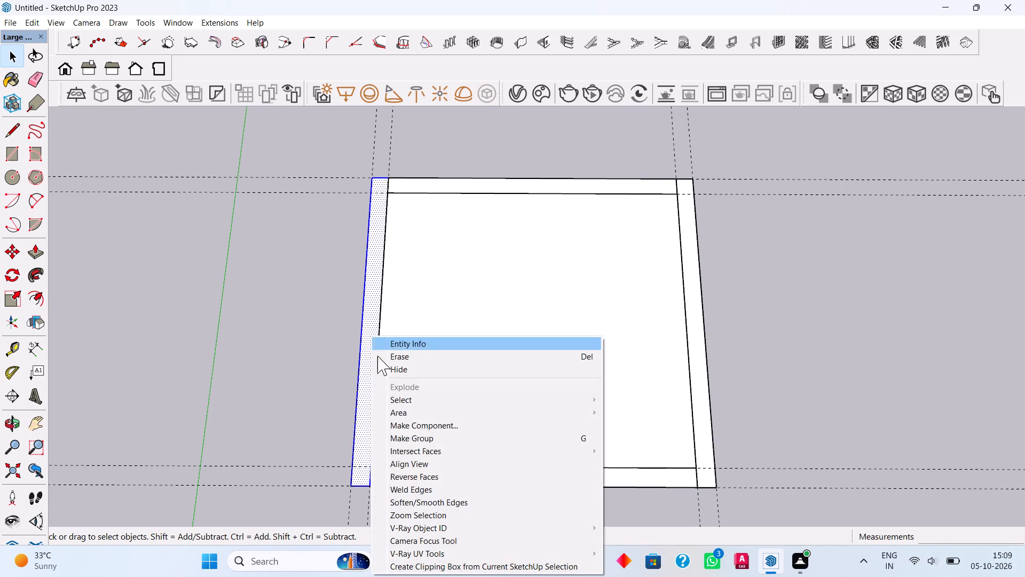
left_click(396, 440)
Group the 13' wall strip nearest the red axis together with its edges, and clear the selection.
double_click(448, 475)
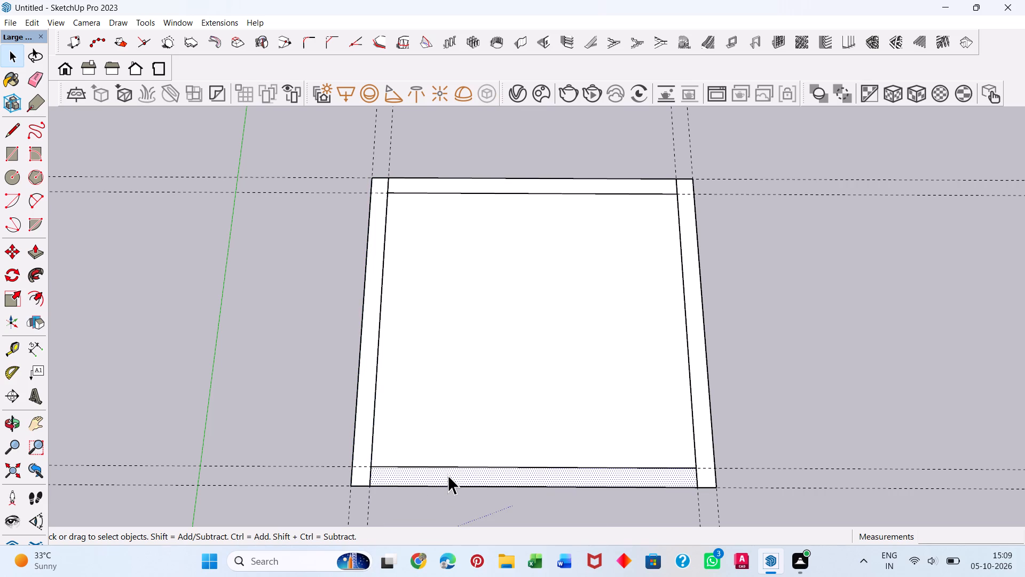
right_click(448, 475)
left_click(480, 341)
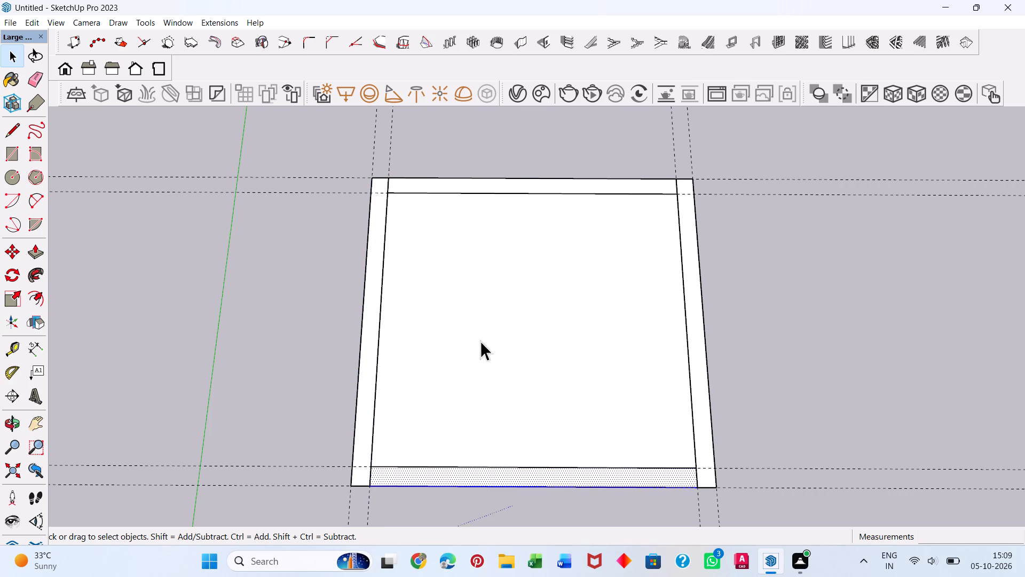
left_click(834, 345)
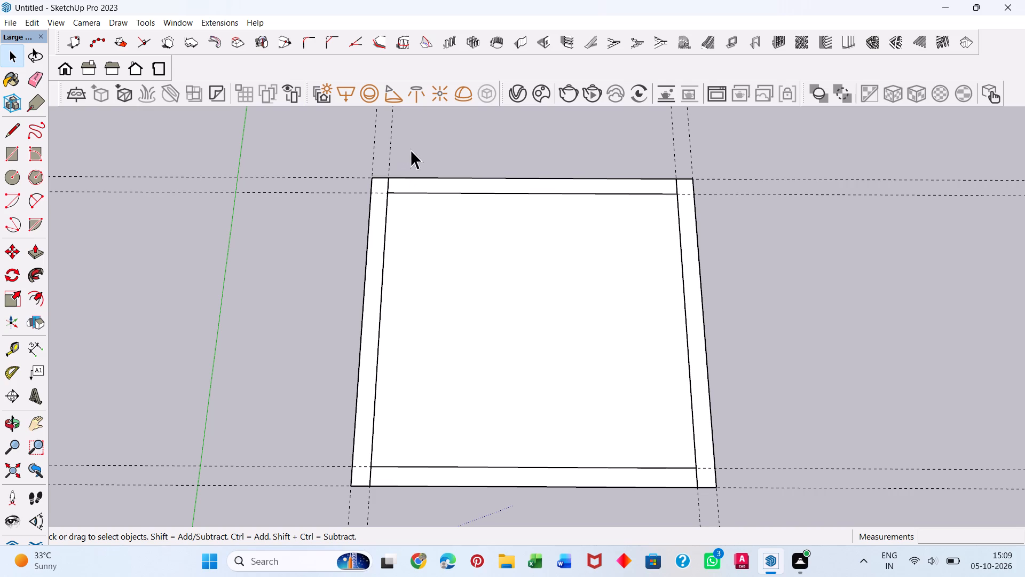
Open the wall group farthest from the green axis and Push/Pull its face up 10'.
left_click(366, 305)
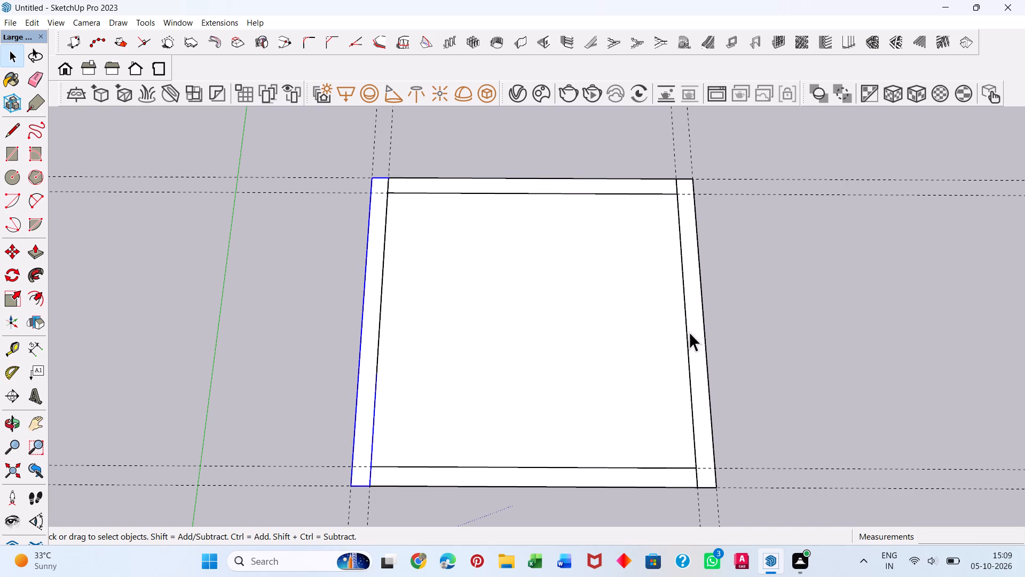
left_click(696, 339)
middle_click_drag(605, 472, 590, 182)
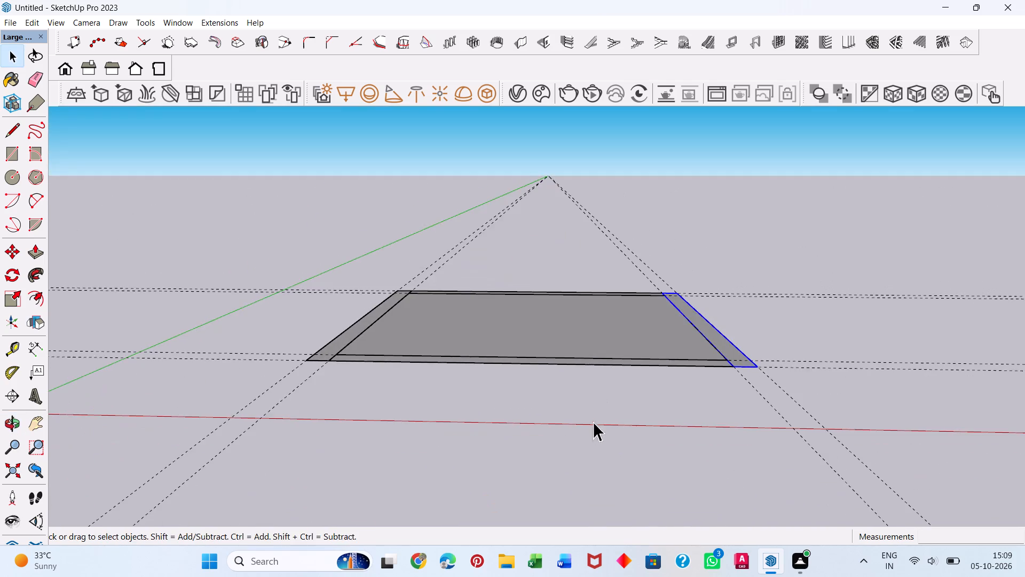
middle_click_drag(596, 424, 407, 444)
middle_click_drag(831, 455, 819, 475)
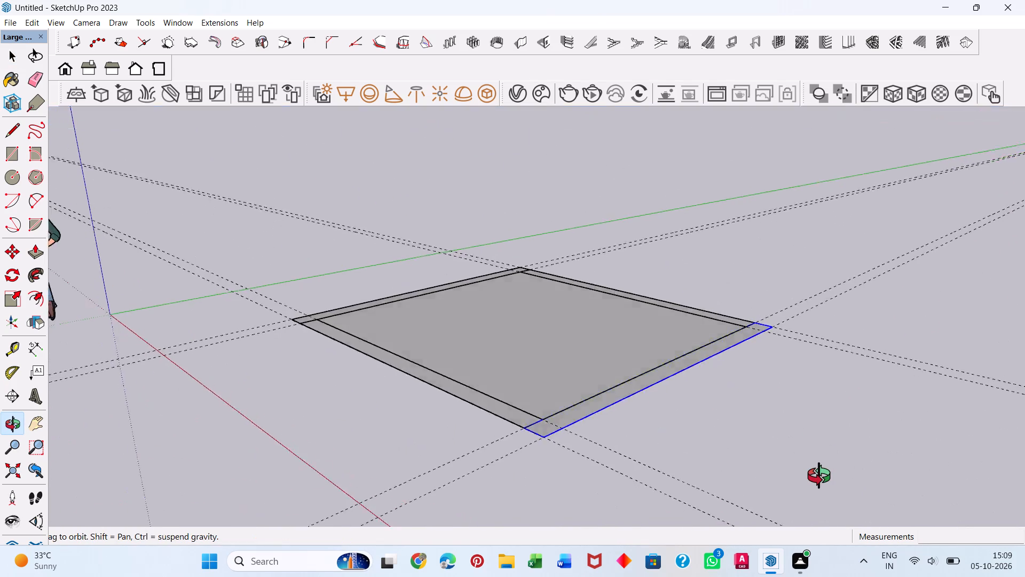
middle_click_drag(819, 475, 824, 506)
middle_click_drag(929, 348, 775, 450)
scroll(741, 402, "down", 10)
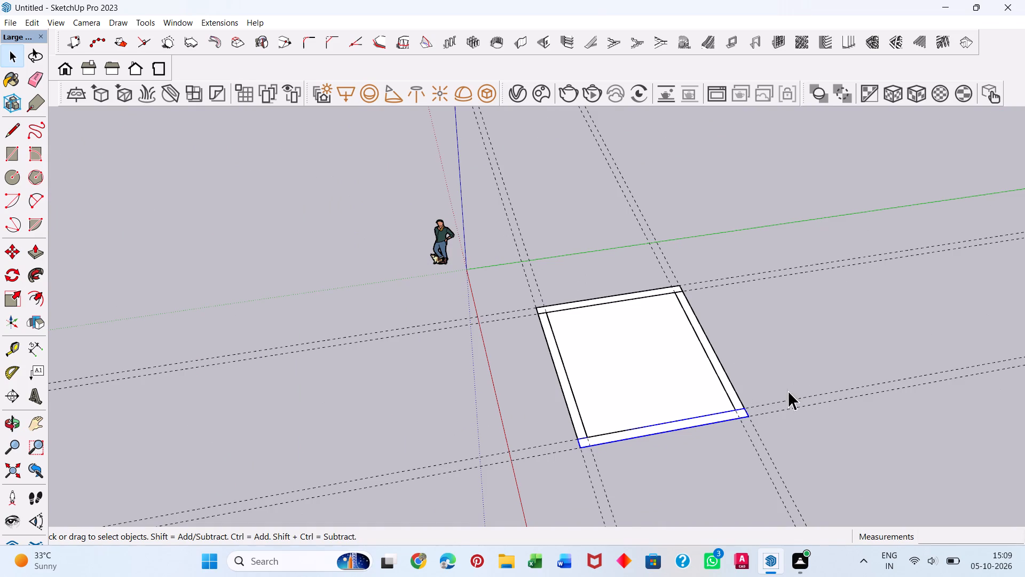
middle_click_drag(848, 464, 844, 484)
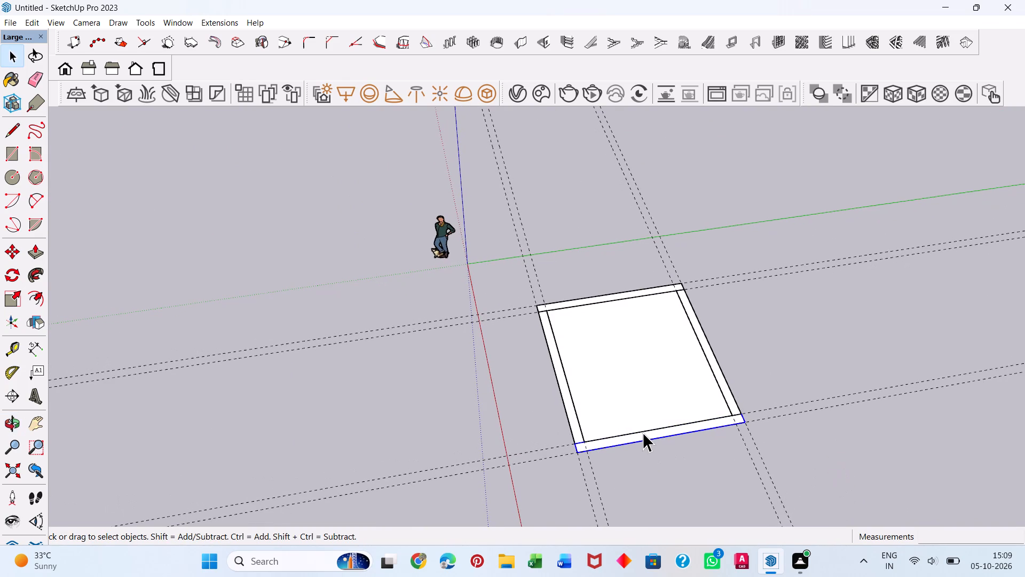
triple_click(643, 432)
double_click(645, 438)
double_click(641, 434)
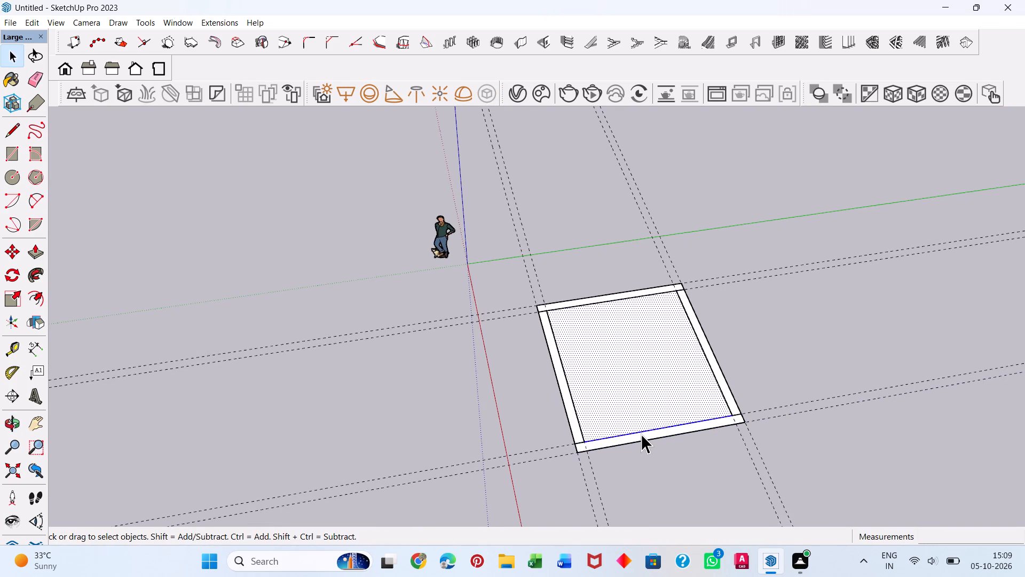
double_click(642, 436)
double_click(642, 436)
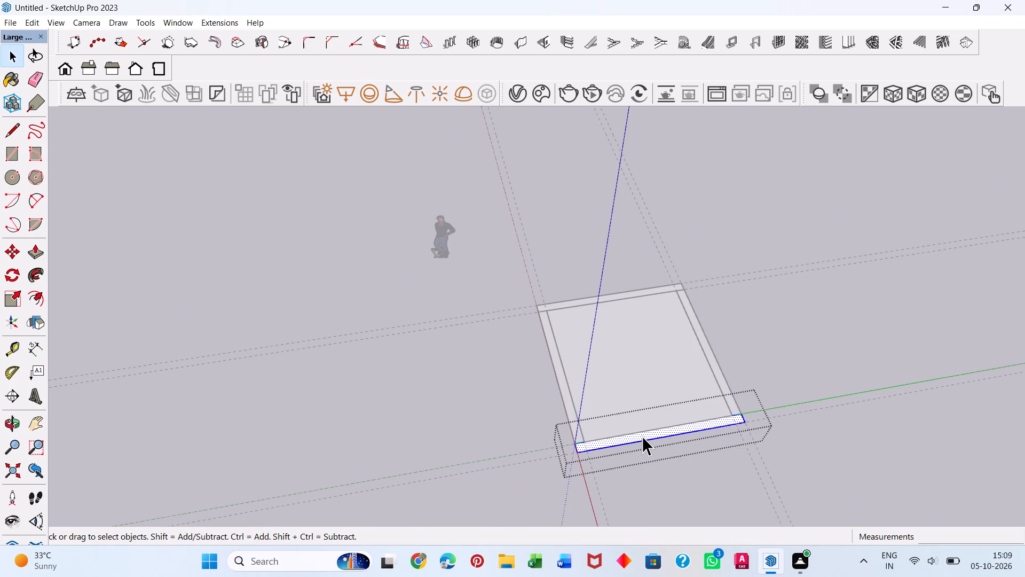
left_click(34, 249)
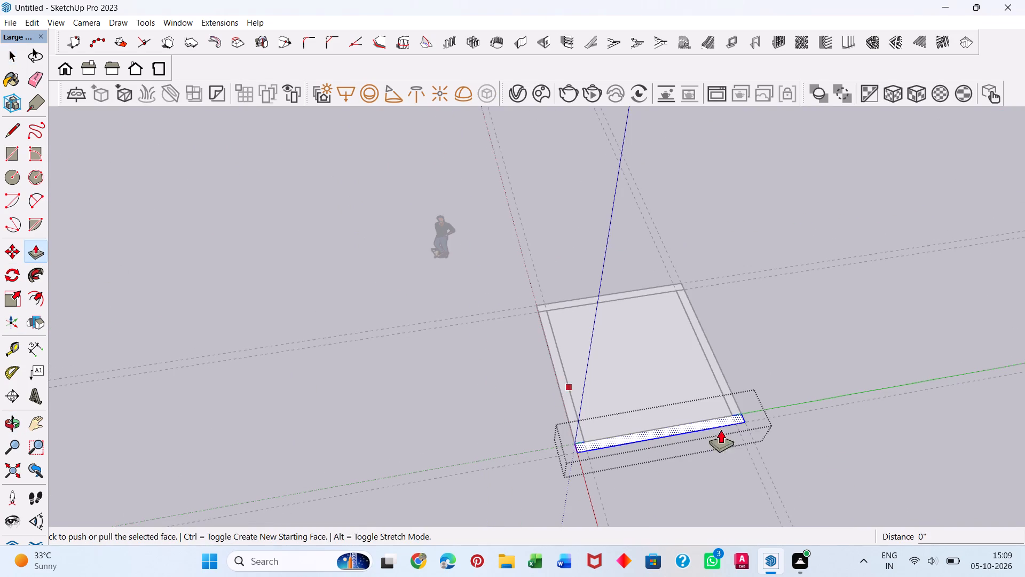
left_click(667, 432)
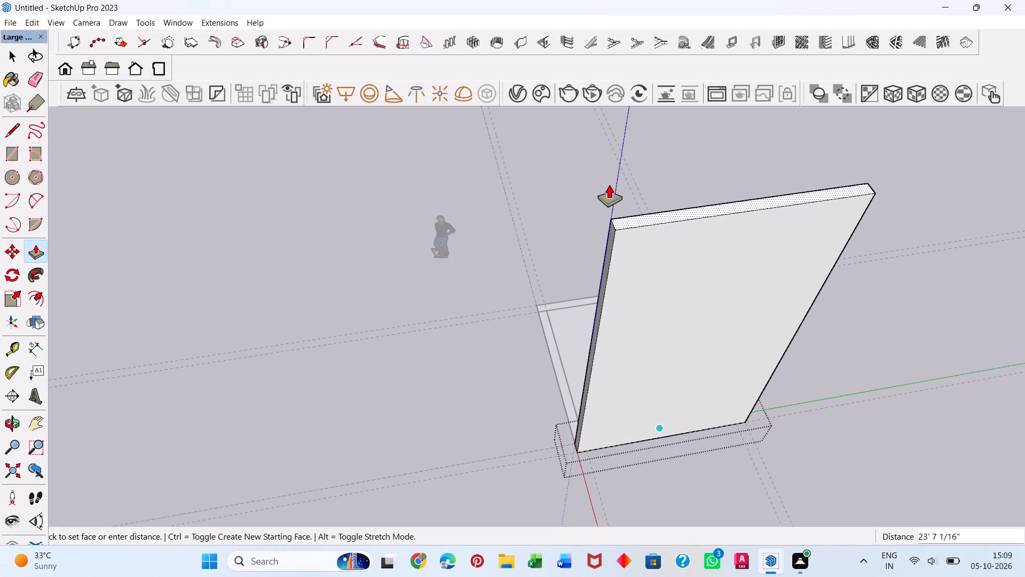
type("10'")
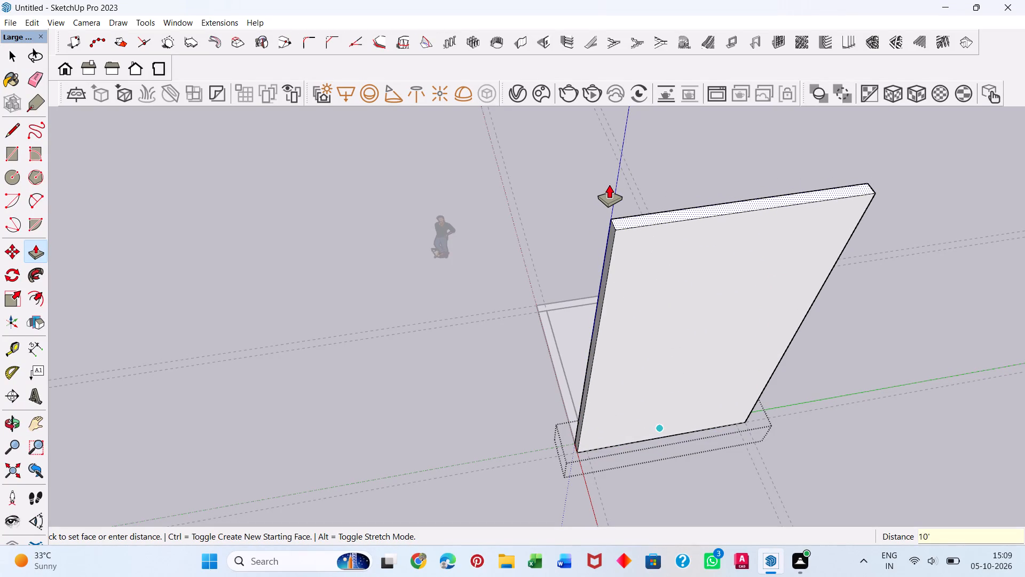
key("Return")
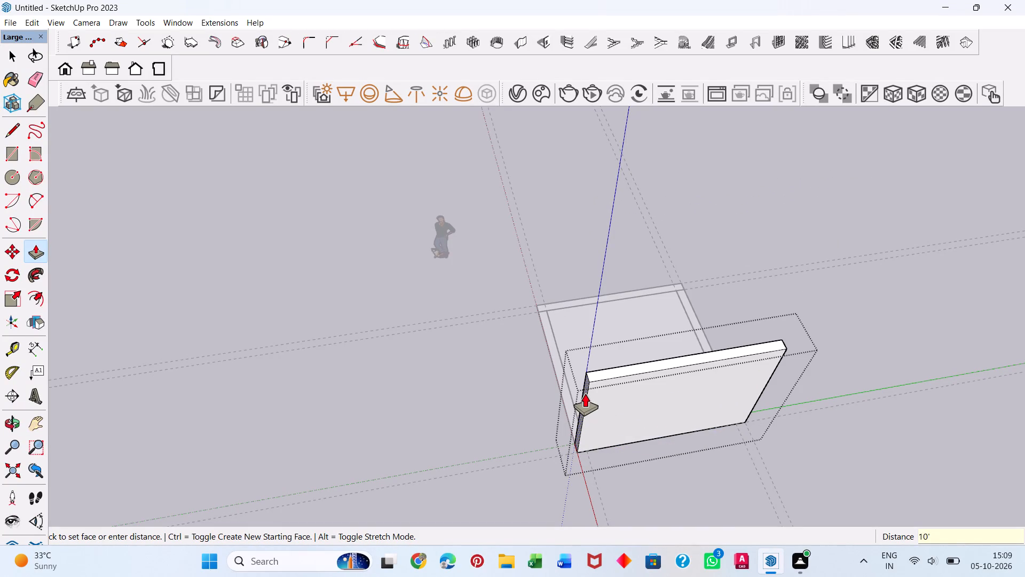
key("space")
Open the wall group nearest the red axis and Push/Pull its face up 10' to match the raised wall's top, closing the group.
middle_click_drag(546, 375, 855, 399)
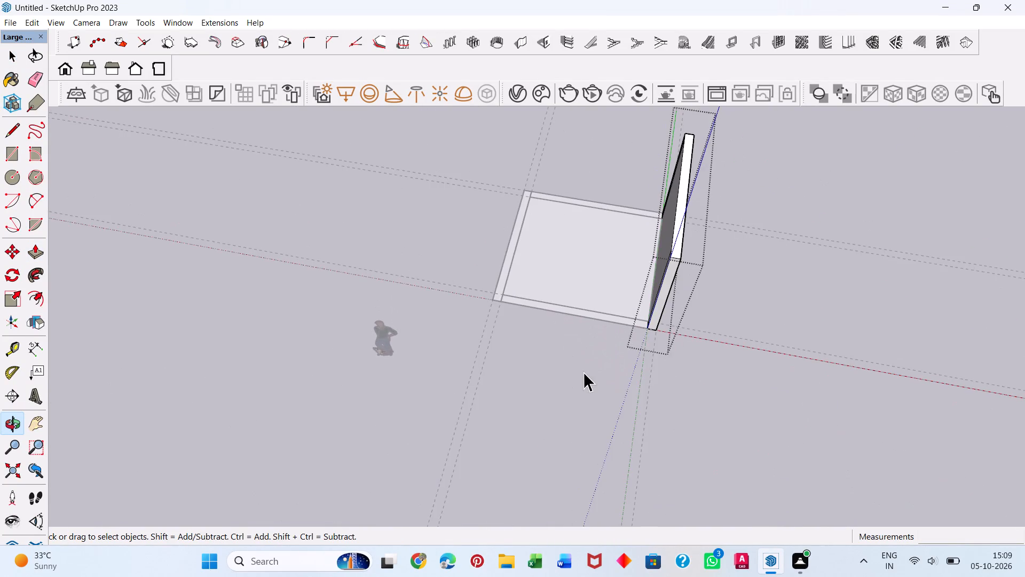
left_click(584, 372)
triple_click(566, 307)
double_click(564, 311)
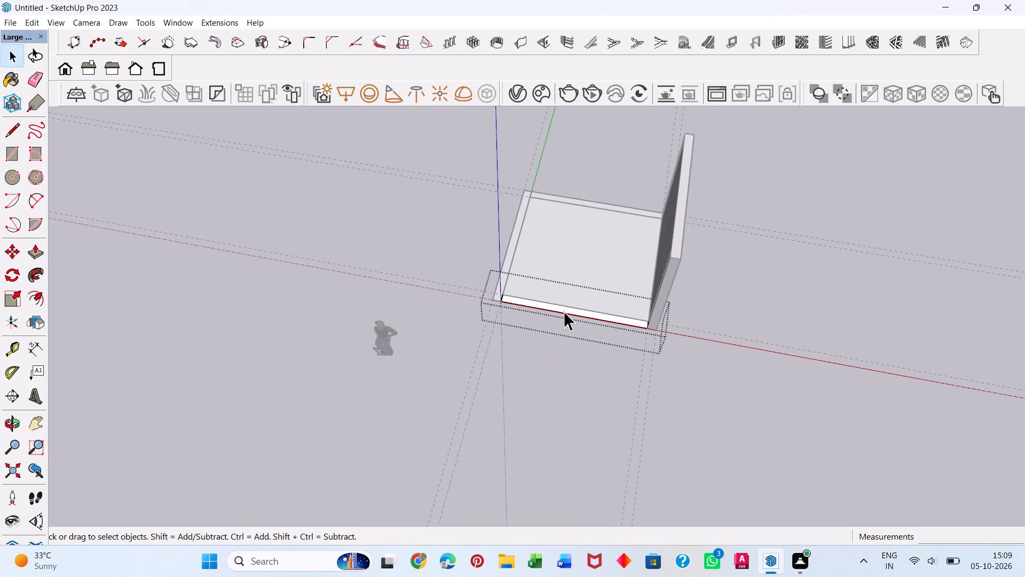
double_click(562, 308)
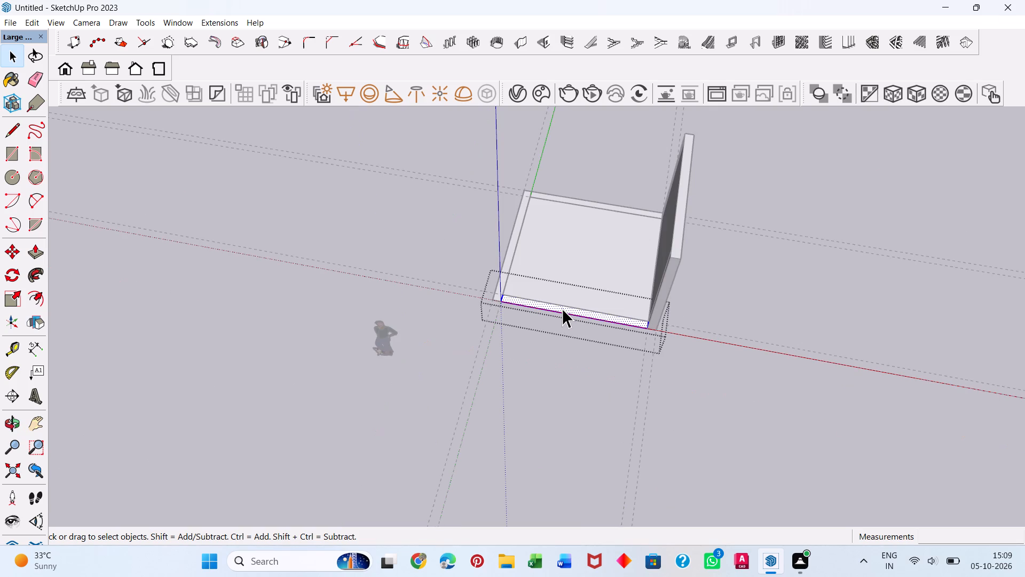
key("p")
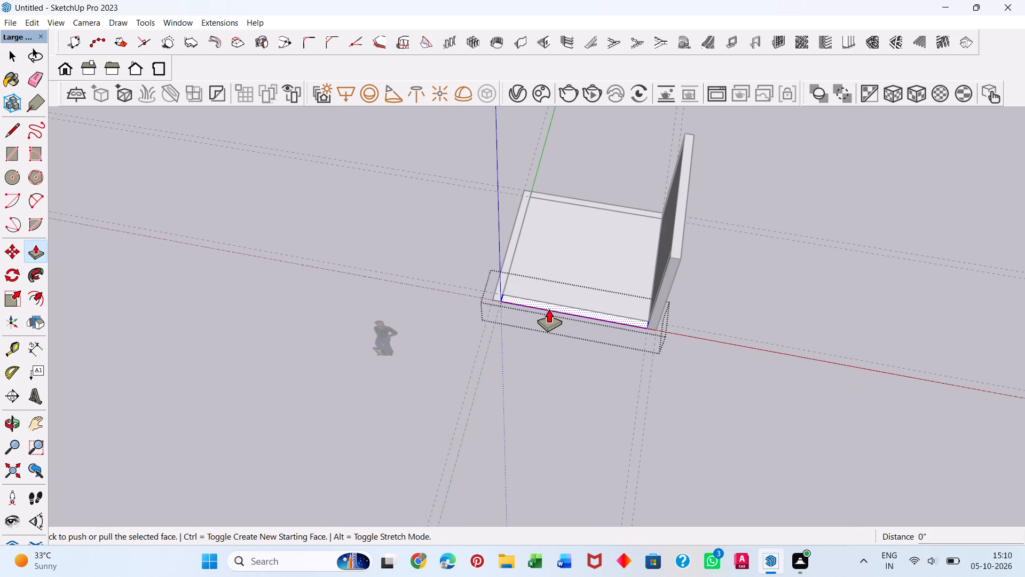
left_click(548, 308)
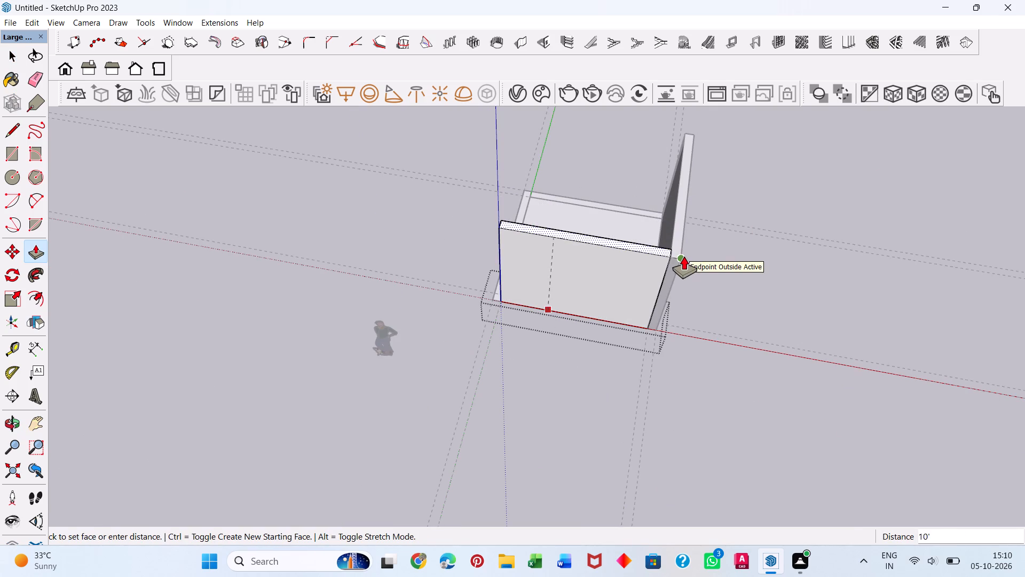
left_click(684, 256)
middle_click_drag(436, 310, 1024, 251)
key("space")
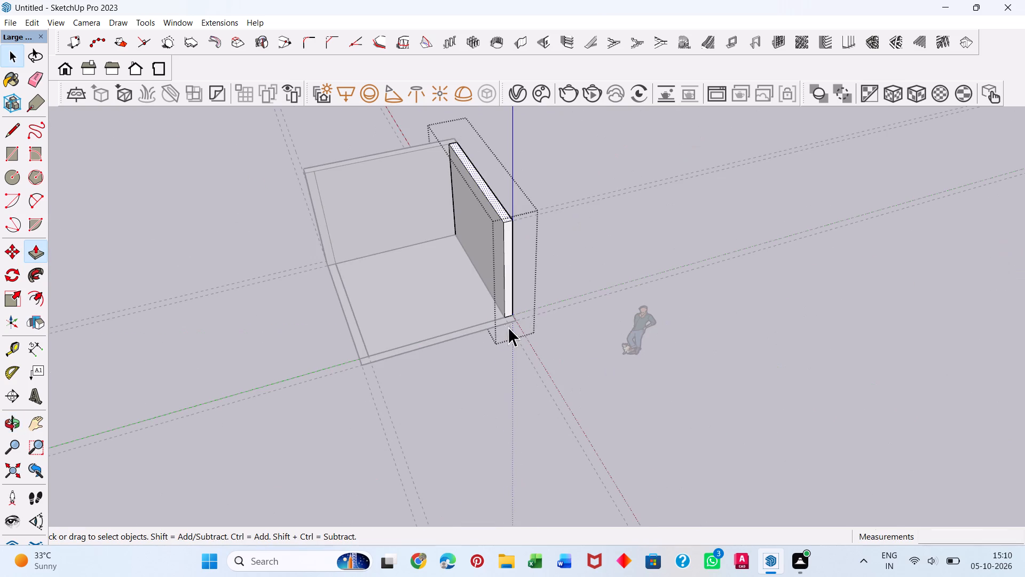
key("space")
left_click(459, 334)
Open the wall group nearest the green axis, Push/Pull its face up 10', and close the group.
triple_click(456, 334)
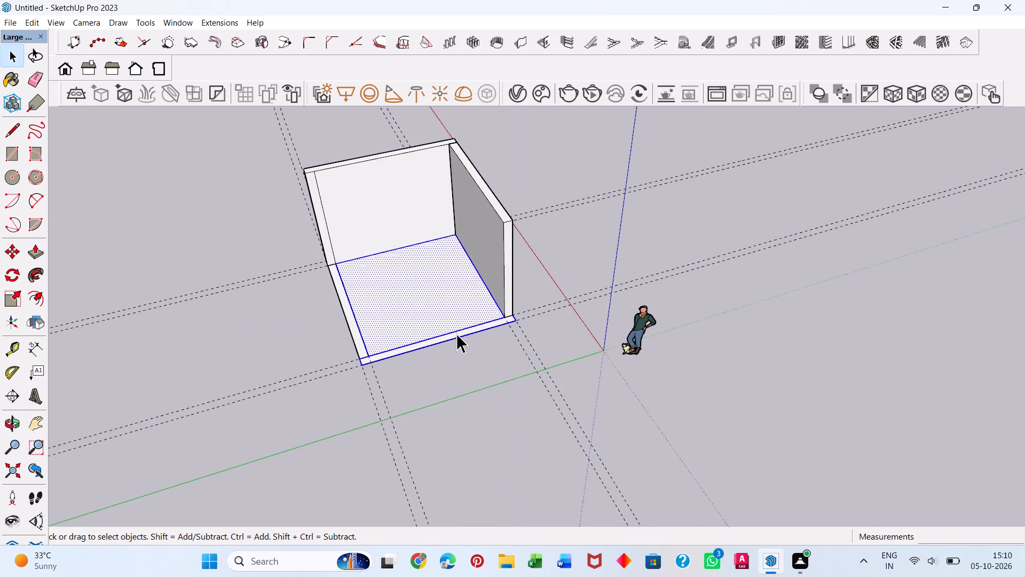
left_click(456, 333)
left_click(456, 333)
left_click(456, 333)
left_click(775, 337)
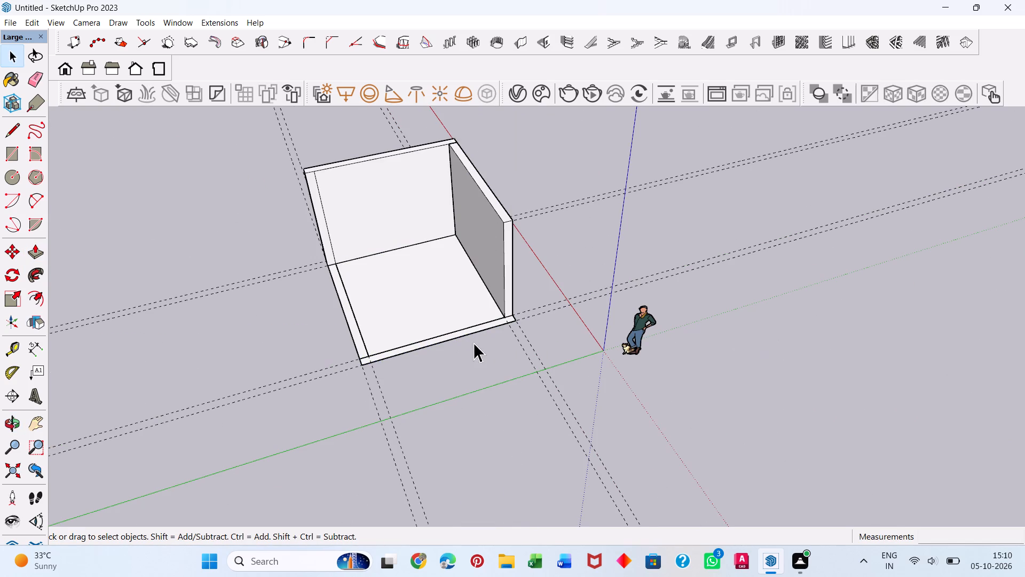
double_click(466, 330)
scroll(387, 328, "up", 3)
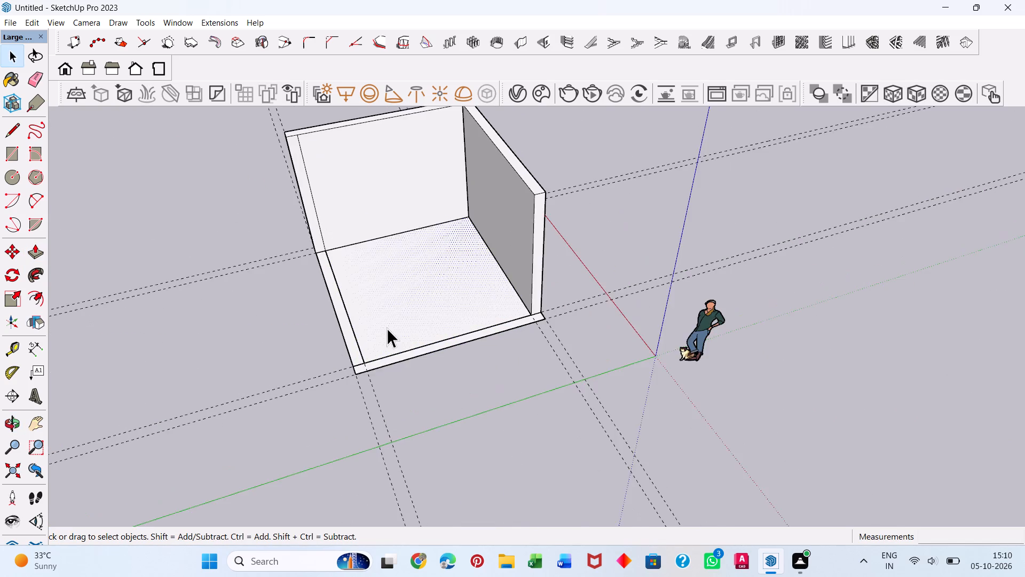
scroll(387, 328, "up", 7)
left_click(703, 357)
double_click(517, 326)
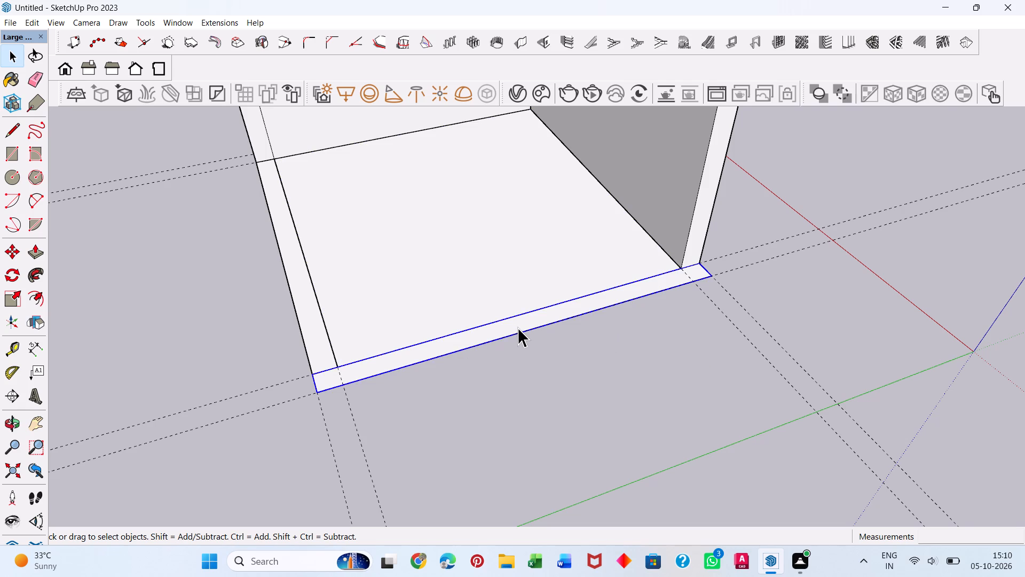
double_click(518, 328)
key("p")
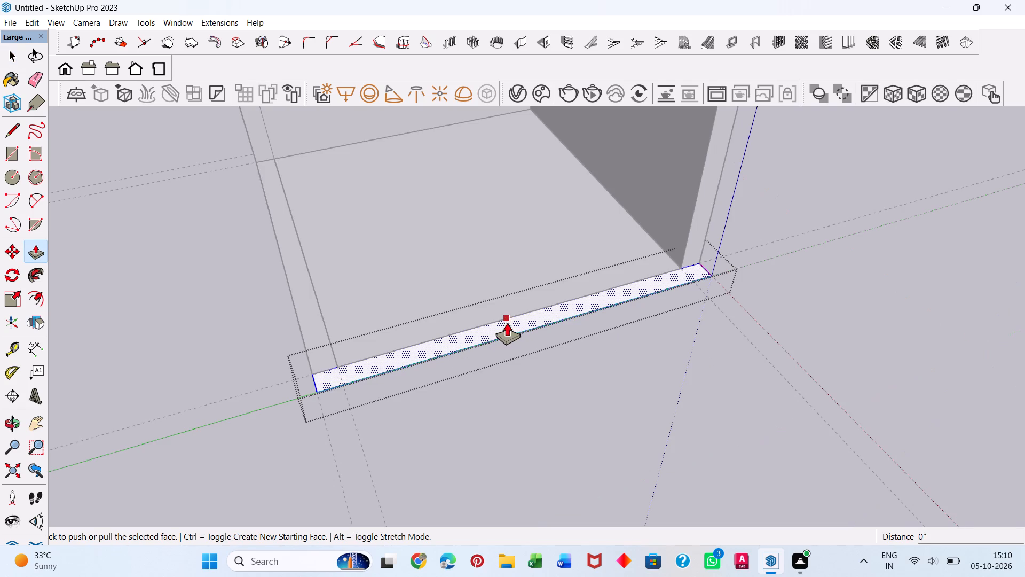
left_click(507, 325)
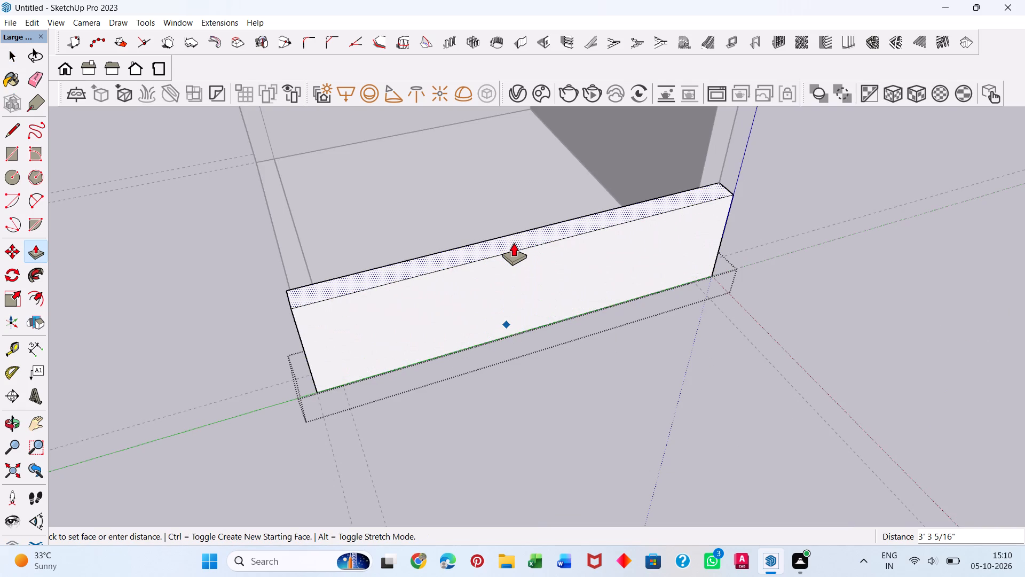
type("10'")
key("Return")
key("space")
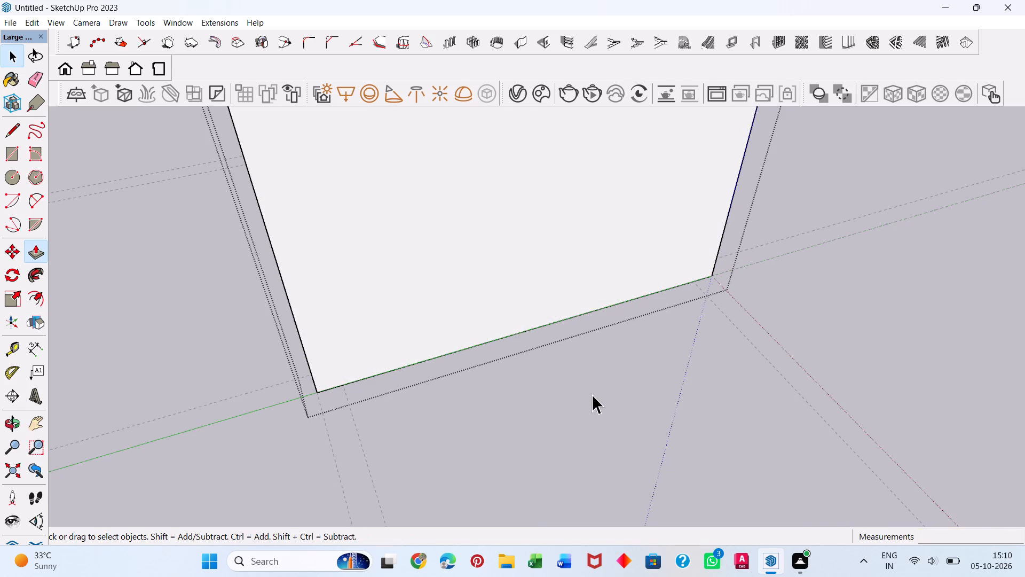
scroll(515, 409, "down", 11)
middle_click_drag(375, 383, 716, 307)
left_click(416, 373)
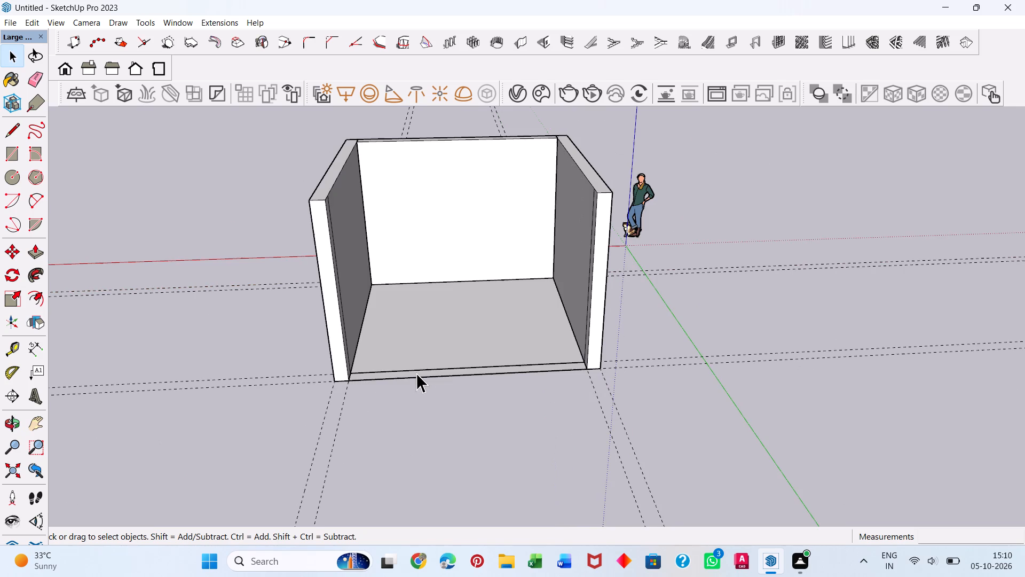
Open the wall group farthest from the red axis, Push/Pull its face level with the adjoining wall's top, and close the group.
left_click(416, 374)
left_click(416, 374)
scroll(413, 372, "up", 3)
middle_click_drag(413, 376, 433, 497)
left_click(446, 426)
double_click(443, 439)
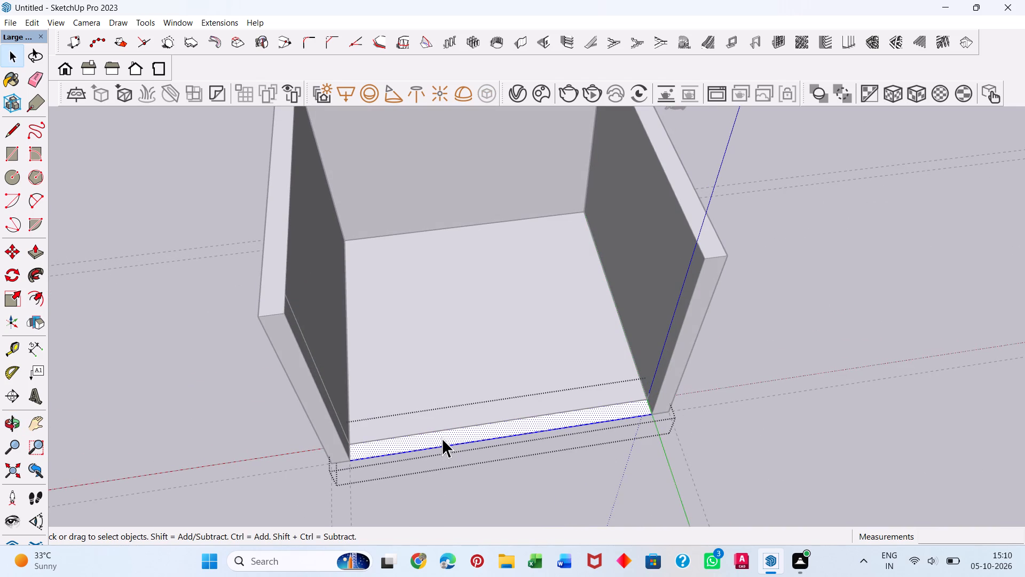
double_click(442, 438)
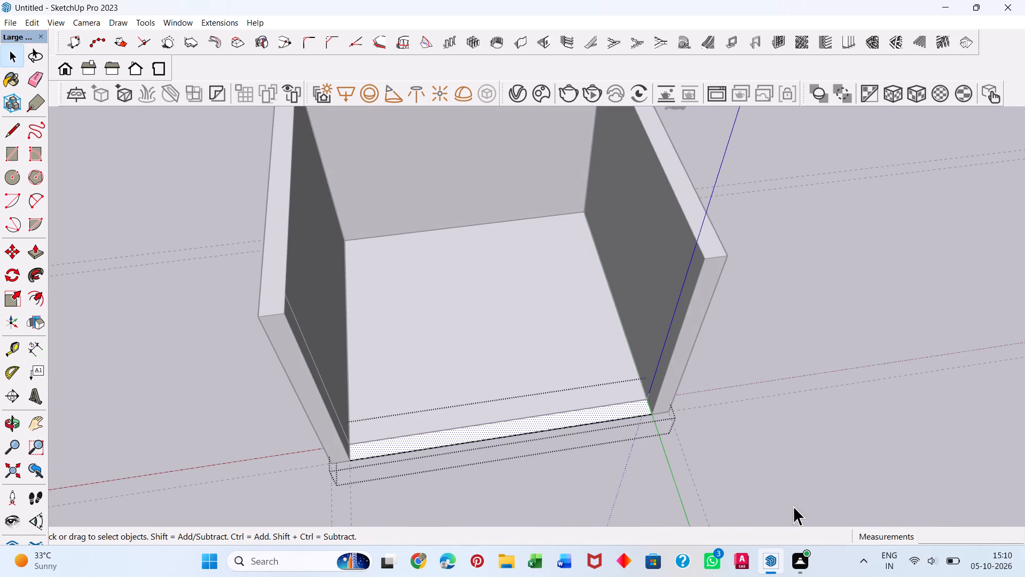
left_click(882, 457)
left_click(533, 425)
double_click(533, 425)
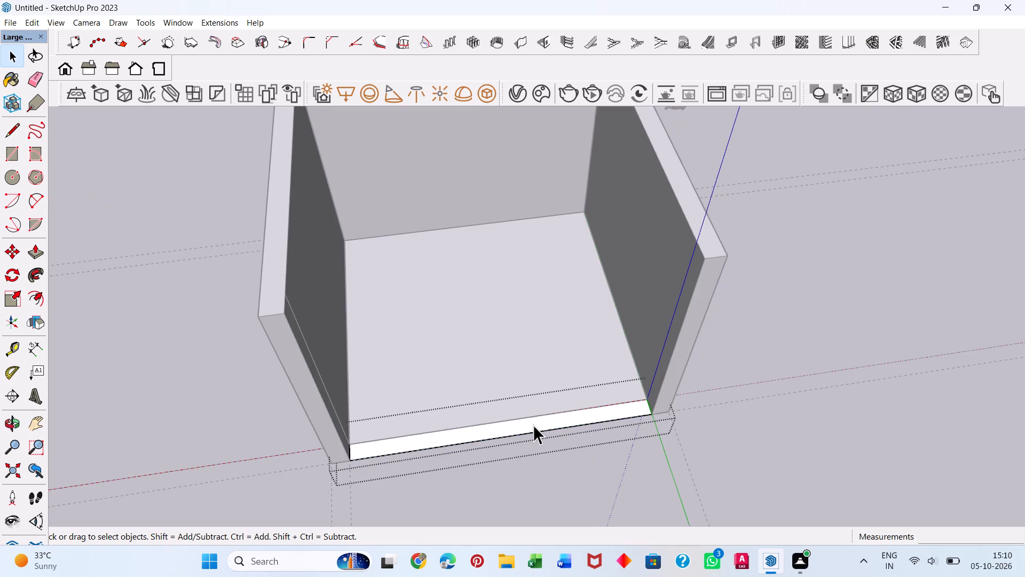
left_click(533, 424)
key("p")
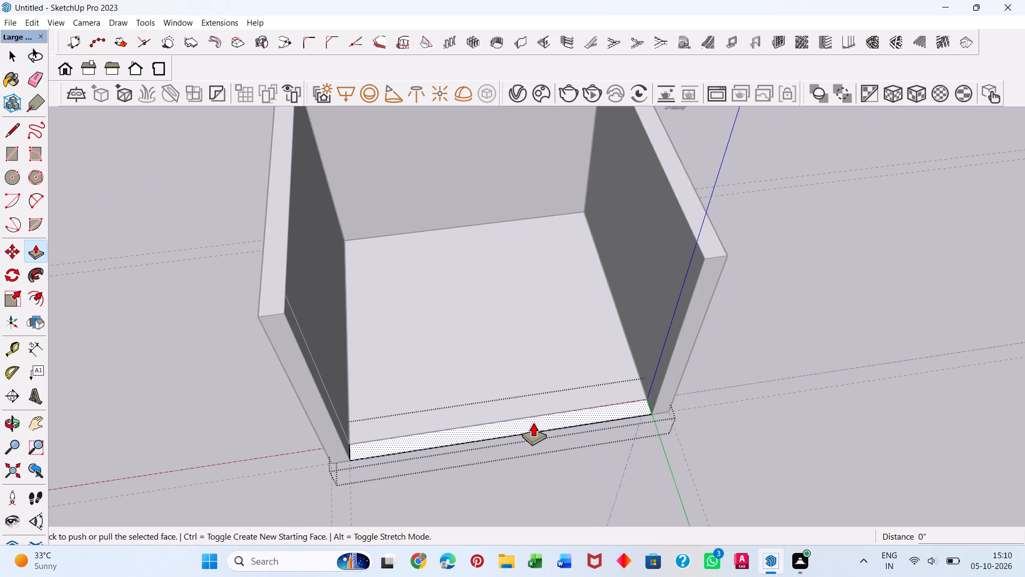
left_click(533, 423)
left_click(721, 254)
key("space")
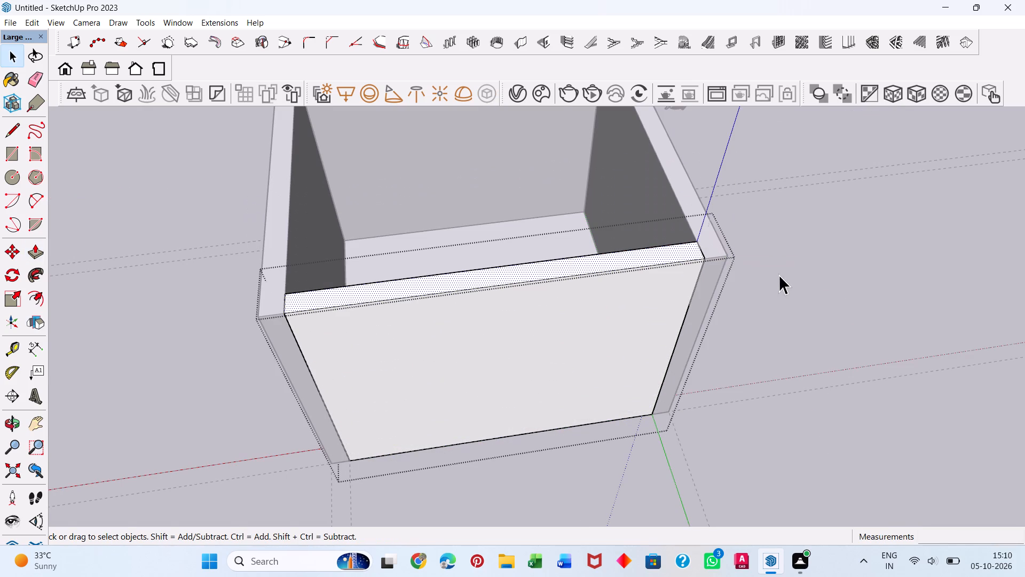
left_click(854, 282)
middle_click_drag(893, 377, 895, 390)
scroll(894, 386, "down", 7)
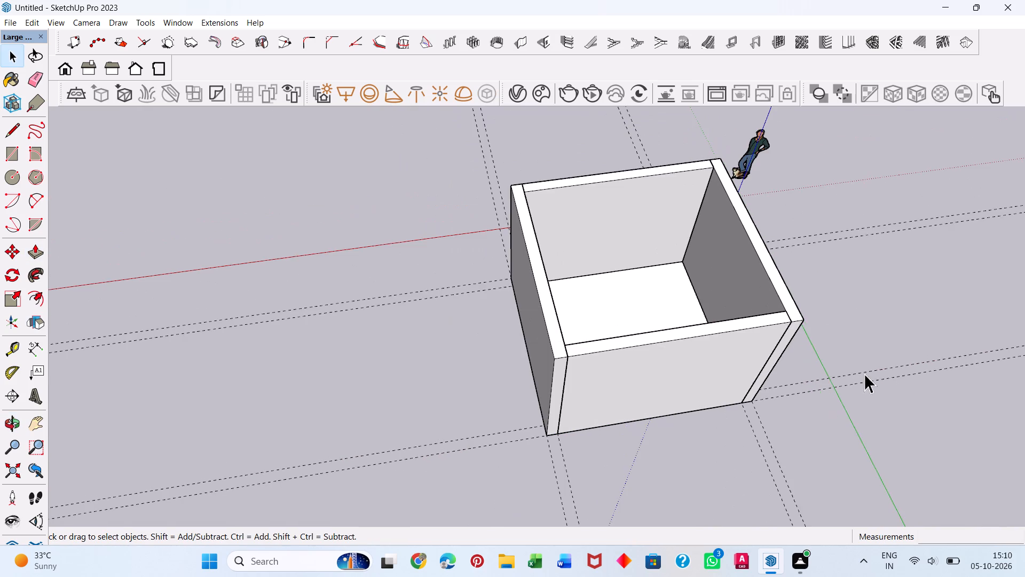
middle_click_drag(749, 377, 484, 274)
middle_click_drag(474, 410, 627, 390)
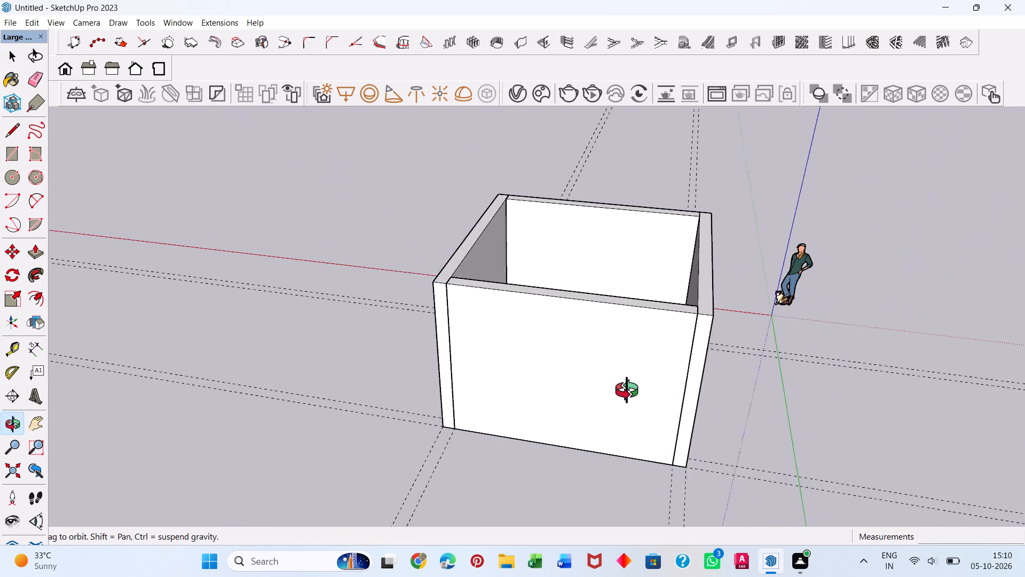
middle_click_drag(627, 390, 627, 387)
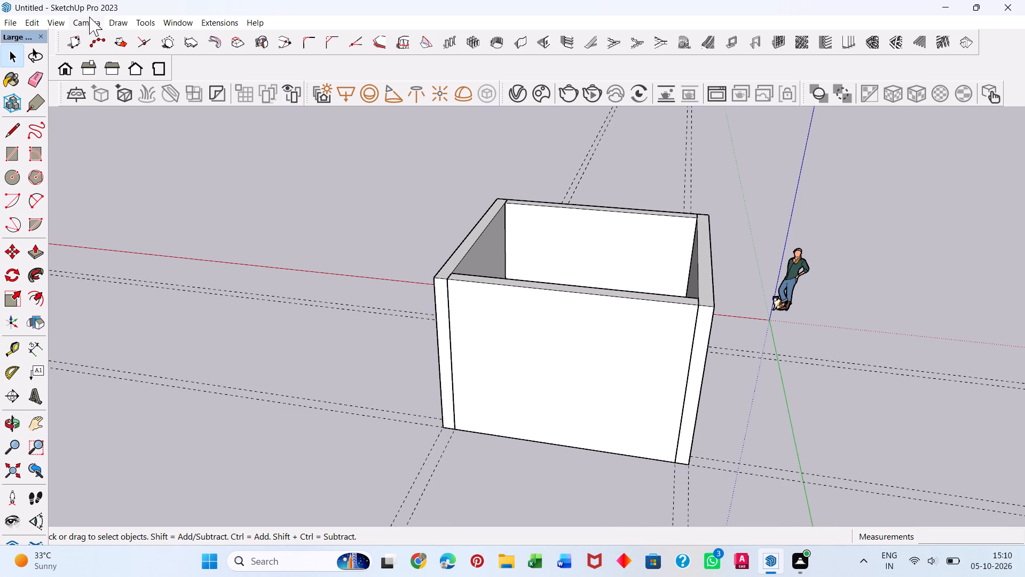
Show the Default Tray, make its window narrower and shorter, and collapse the Entity Info section.
left_click(175, 21)
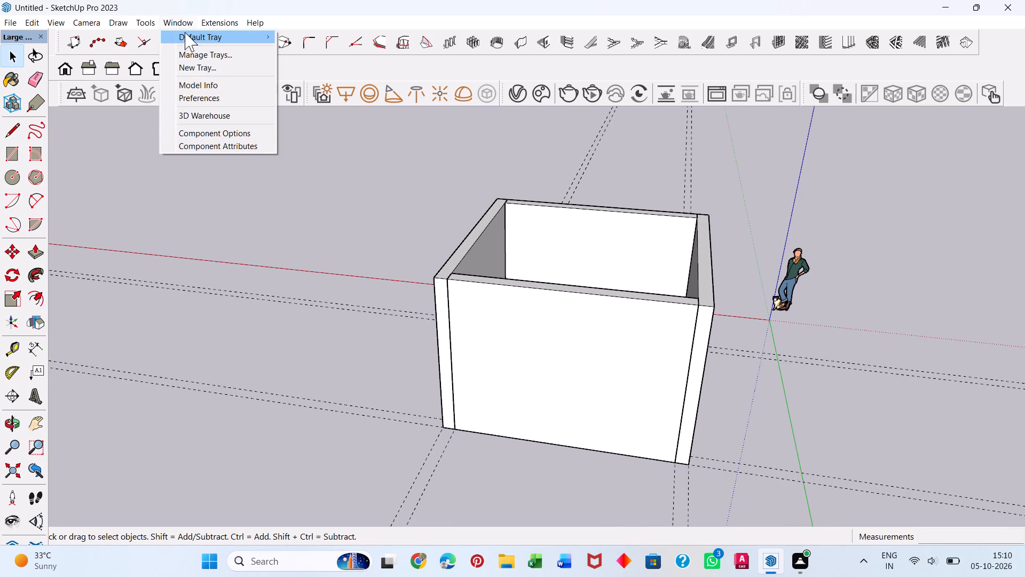
left_click(187, 36)
left_click(311, 35)
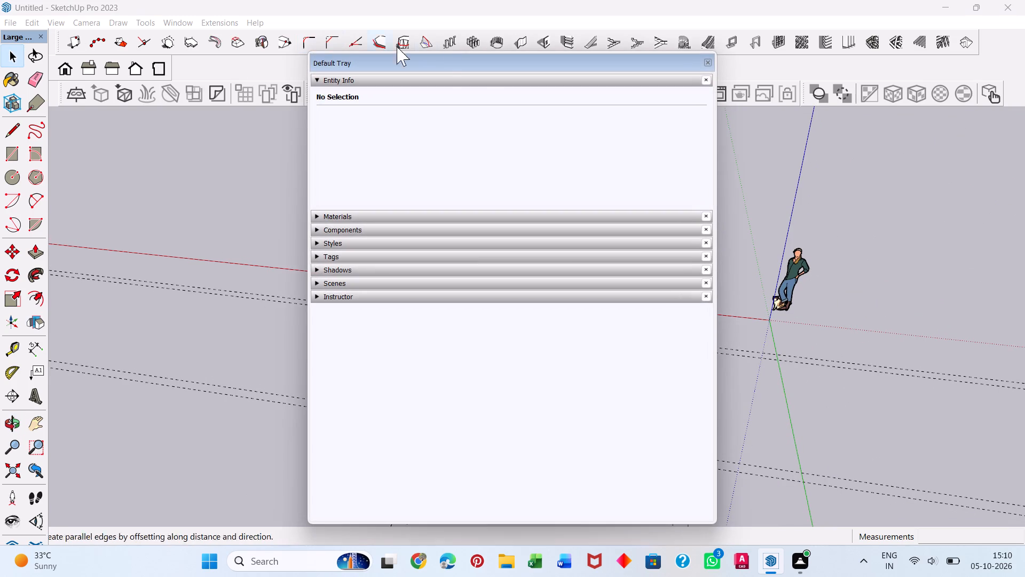
left_click_drag(714, 159, 583, 151)
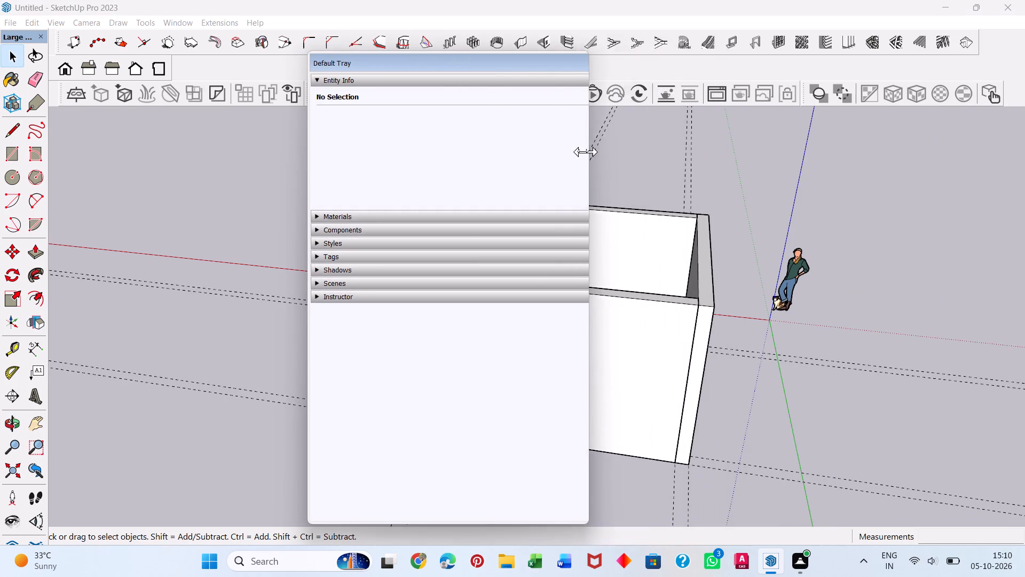
left_click_drag(583, 151, 398, 146)
left_click_drag(428, 524, 421, 233)
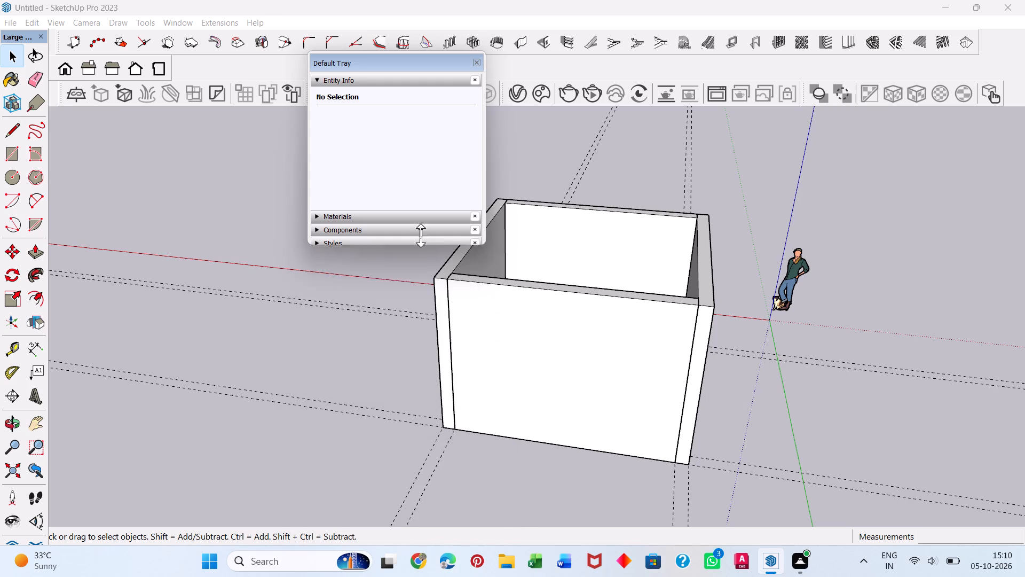
left_click_drag(421, 233, 427, 237)
left_click(382, 78)
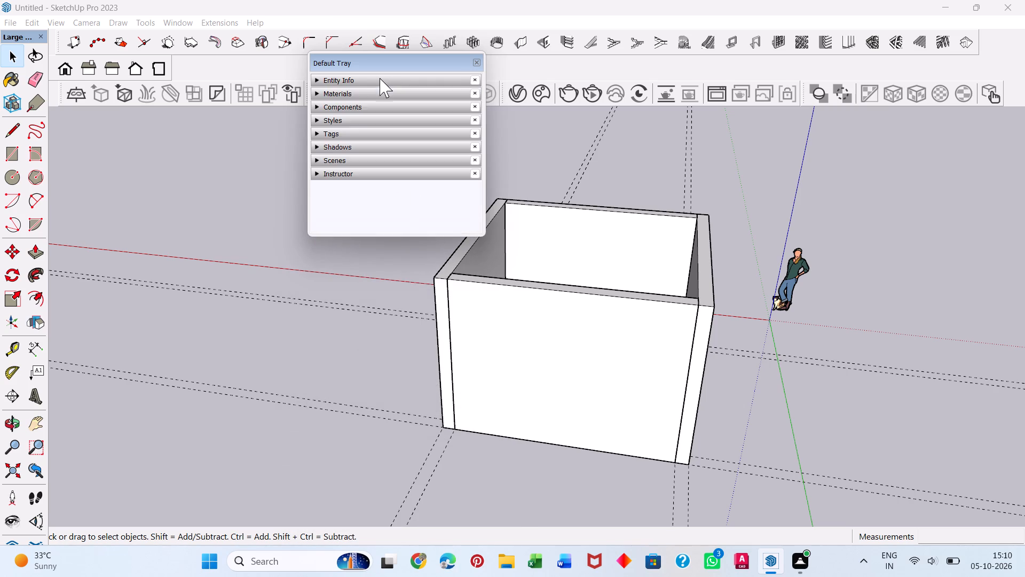
Move the Default Tray clear of the room, over the empty area beyond the scale figure, and lengthen its window.
left_click_drag(408, 57, 943, 113)
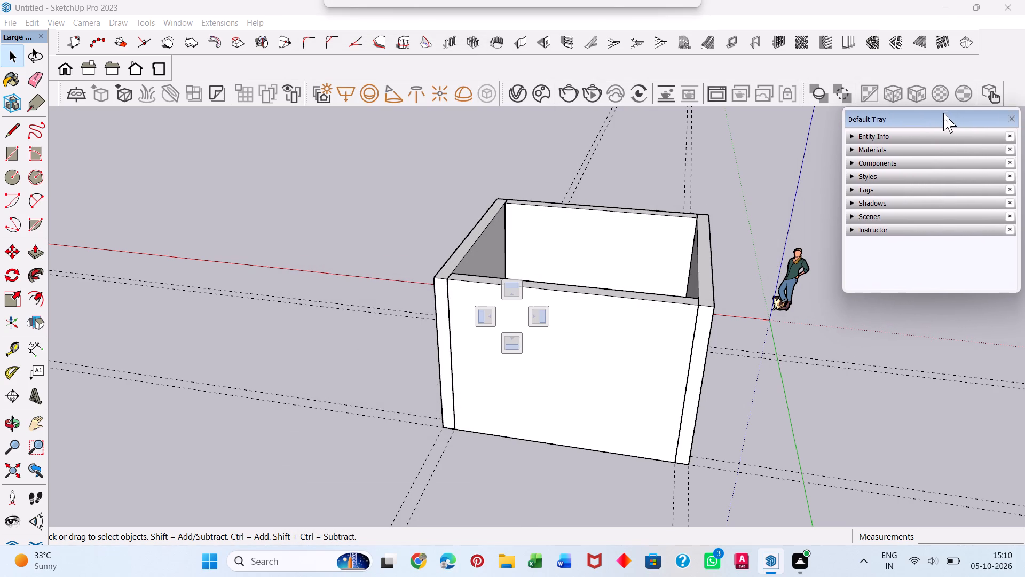
left_click_drag(943, 113, 942, 113)
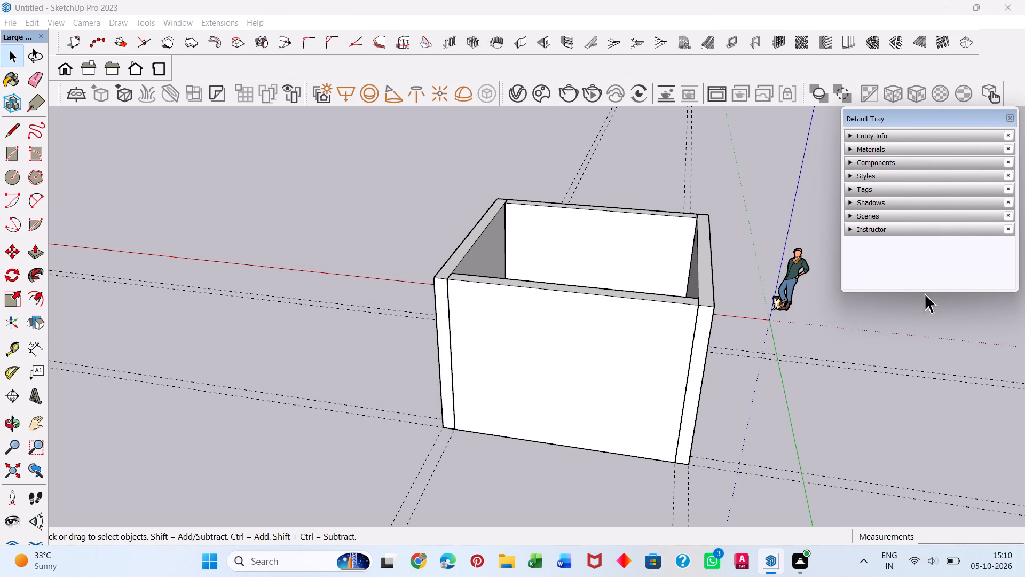
left_click_drag(925, 293, 925, 315)
left_click_drag(917, 290, 926, 361)
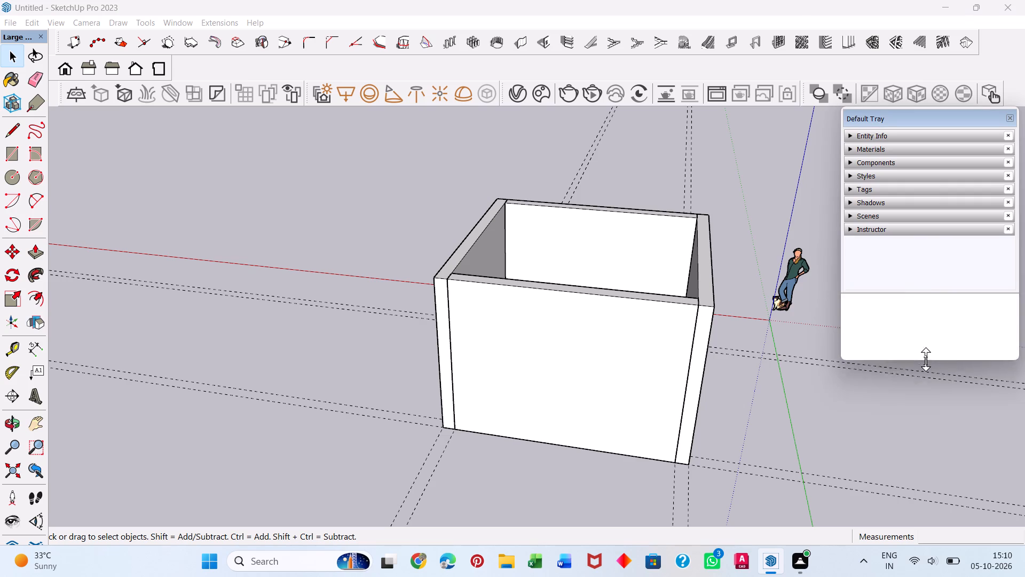
left_click_drag(926, 361, 934, 484)
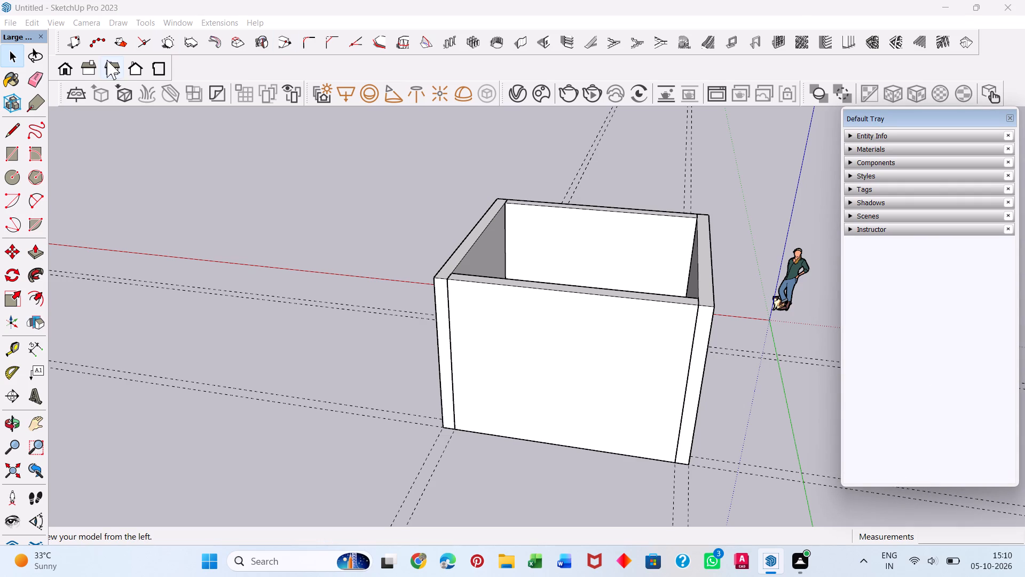
Dock the long modelling-extension toolbar in its own row below the standard views and rendering toolbars.
left_click_drag(52, 69, 66, 23)
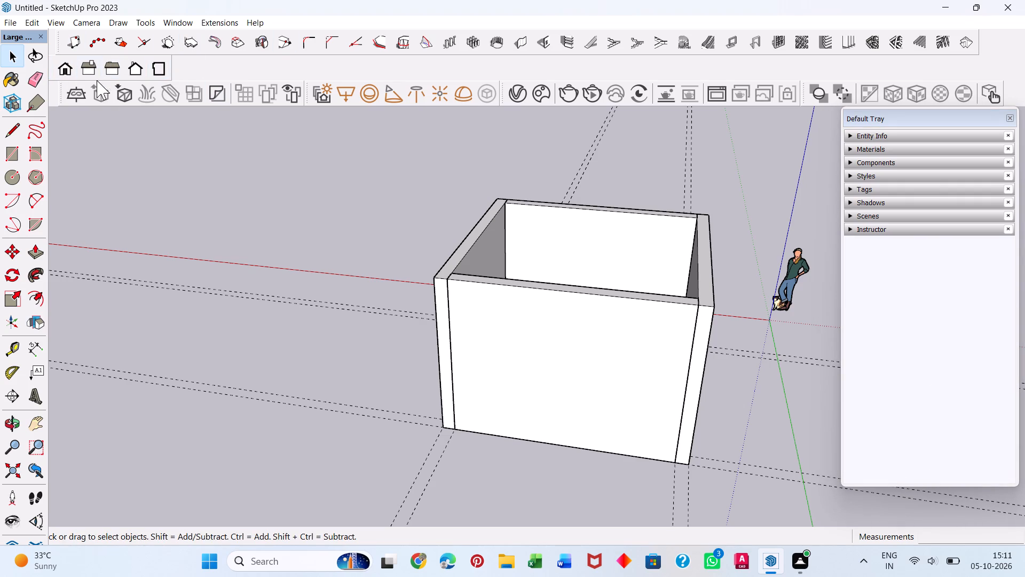
left_click_drag(60, 38, 65, 61)
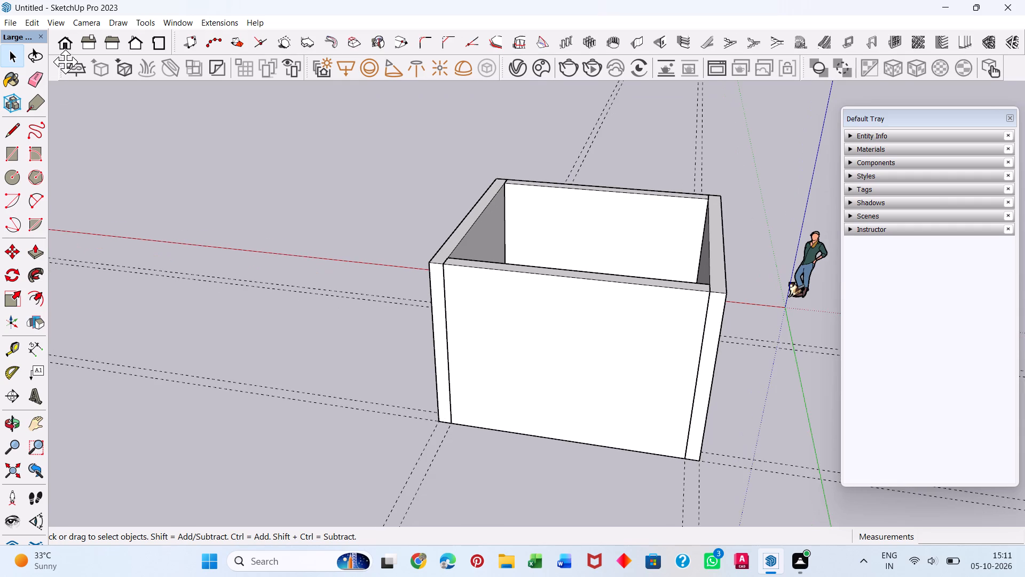
left_click_drag(65, 61, 83, 106)
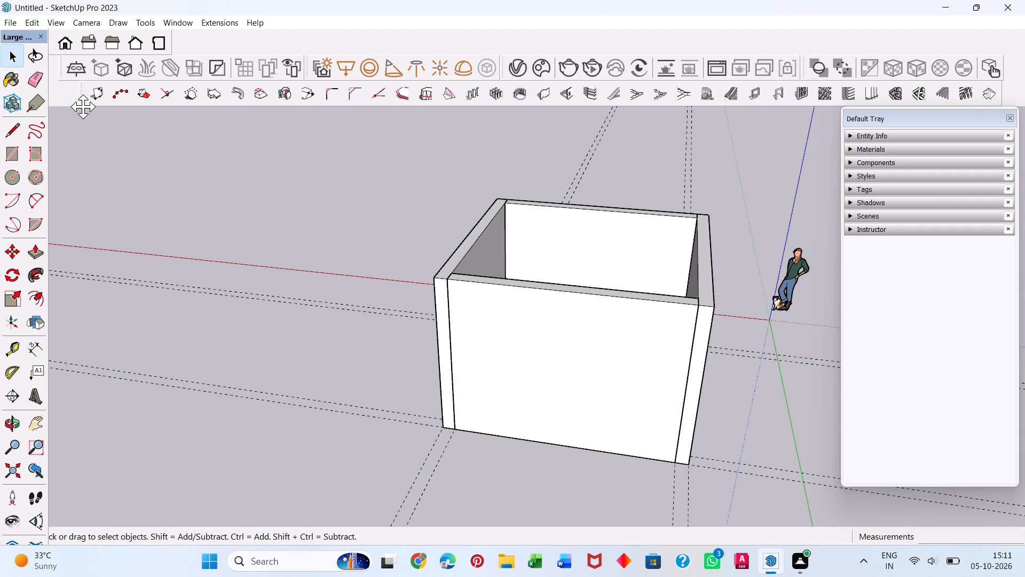
left_click_drag(83, 106, 66, 114)
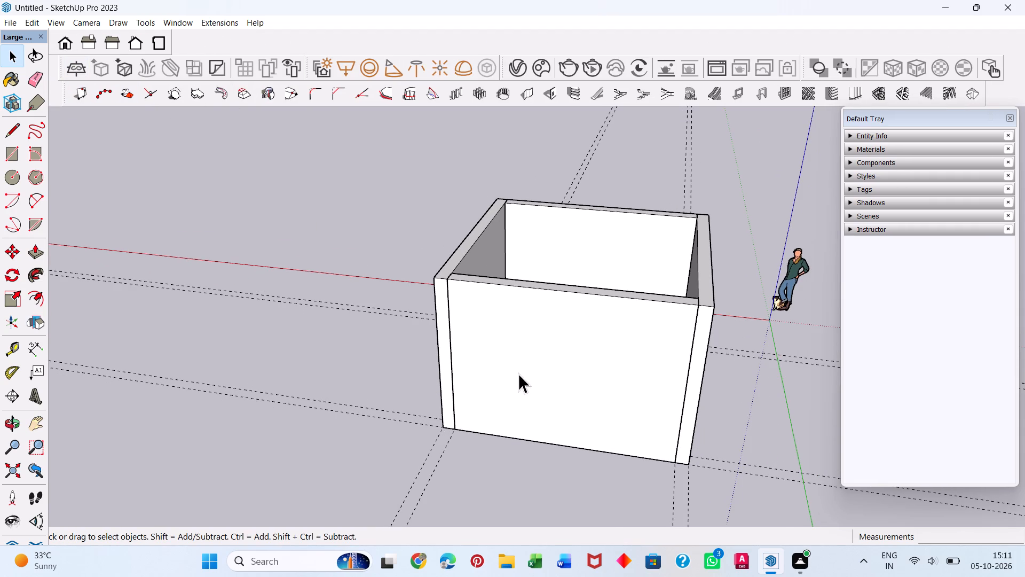
Expand the Tags section of the Default Tray and add four new tags.
scroll(521, 379, "down", 14)
scroll(401, 403, "down", 1)
middle_click_drag(401, 412, 746, 341)
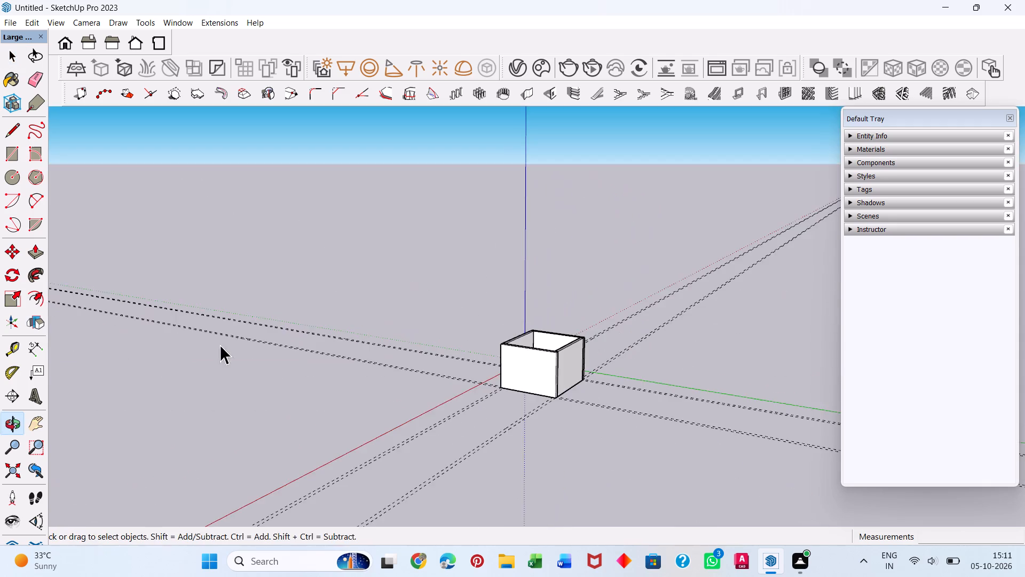
middle_click_drag(228, 394, 744, 406)
scroll(494, 319, "up", 4)
middle_click_drag(537, 421, 557, 413)
scroll(483, 322, "up", 10)
left_click(556, 367)
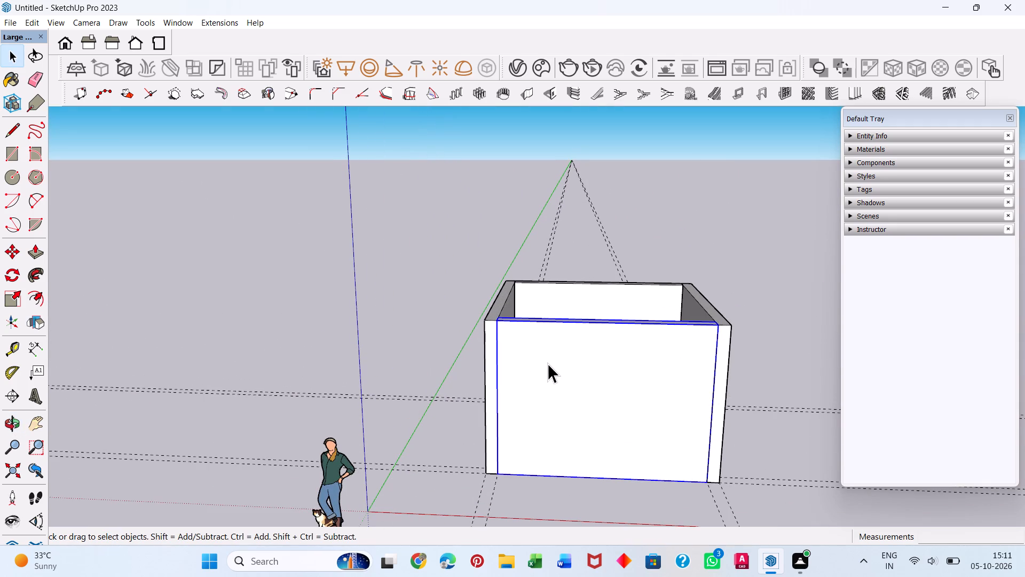
left_click(904, 189)
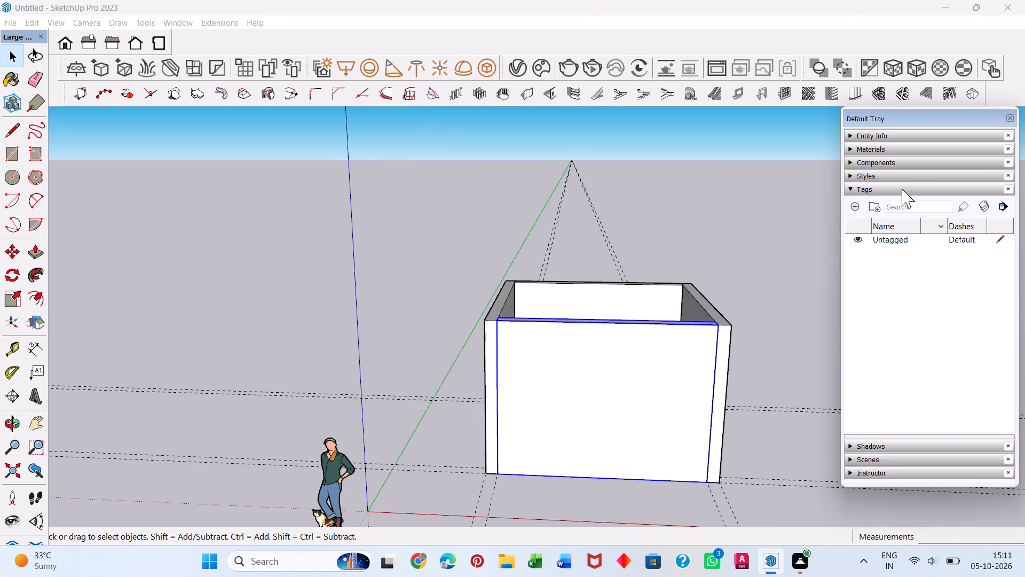
left_click(770, 288)
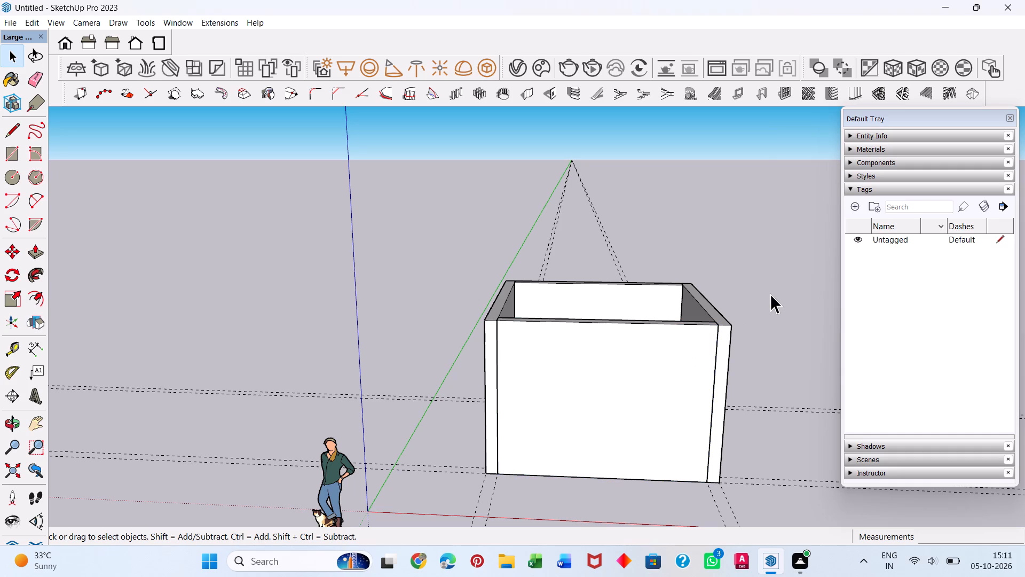
triple_click(854, 206)
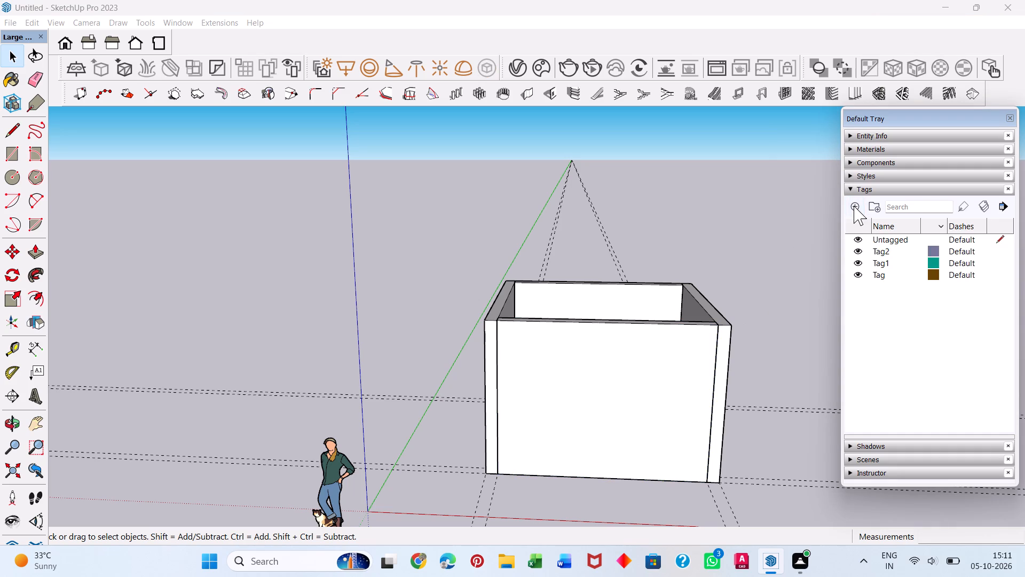
left_click(854, 206)
Rename the tag named Tag as wall 1 and Tag1 as wall 2.
left_click(882, 288)
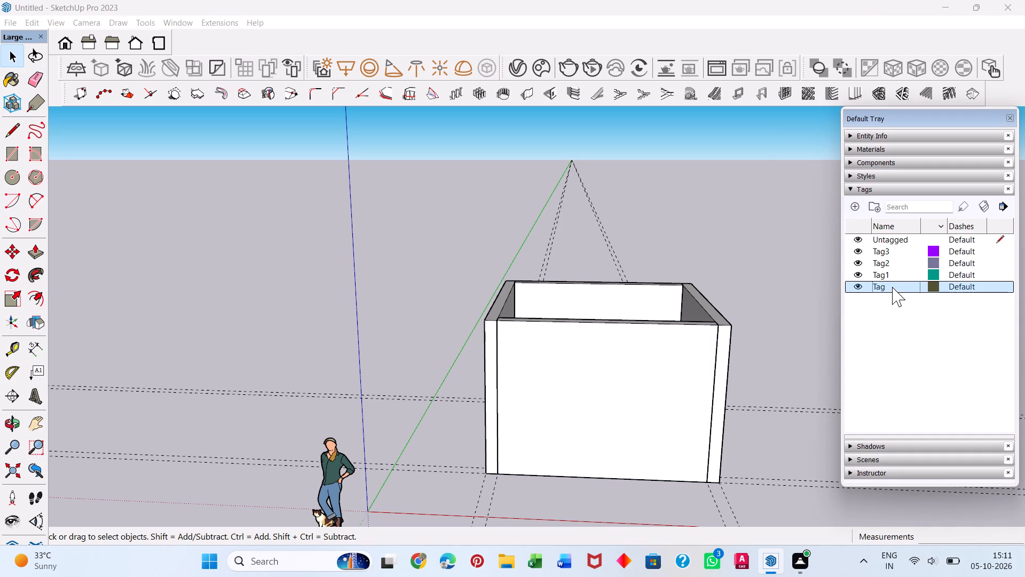
double_click(892, 287)
key("BackSpace")
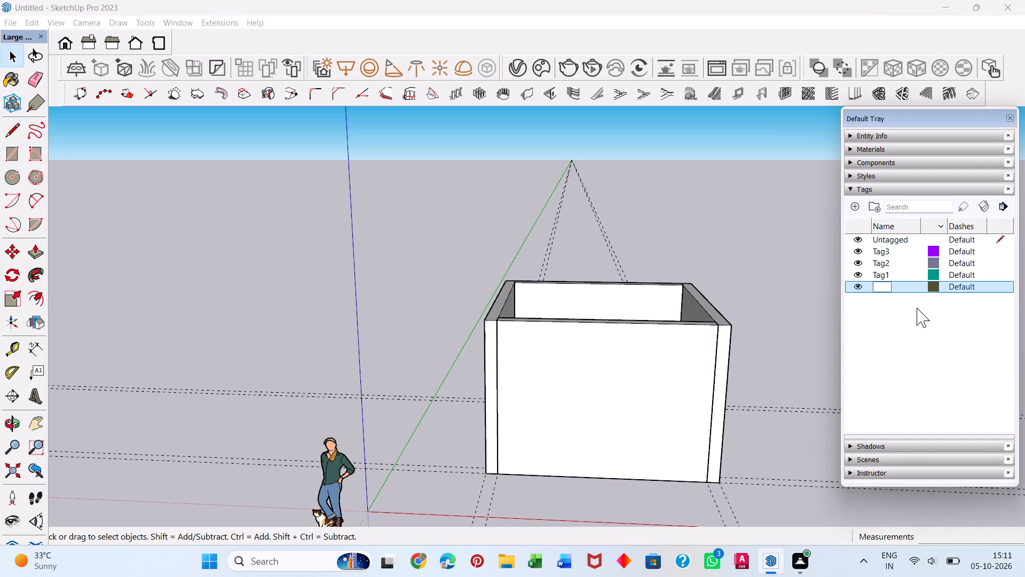
type("wall")
key("space")
type("1")
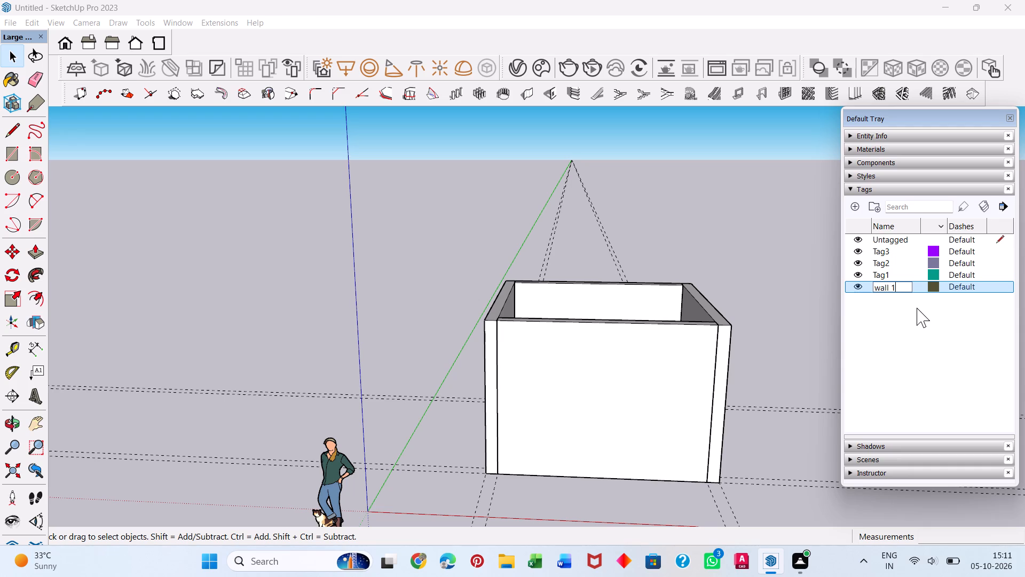
key("Return")
double_click(886, 274)
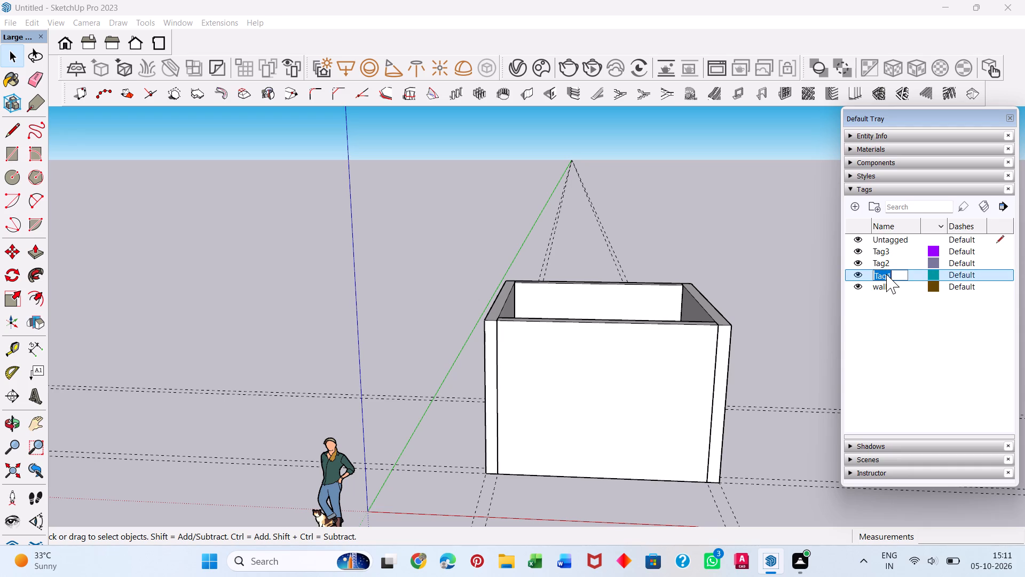
type("wall 2")
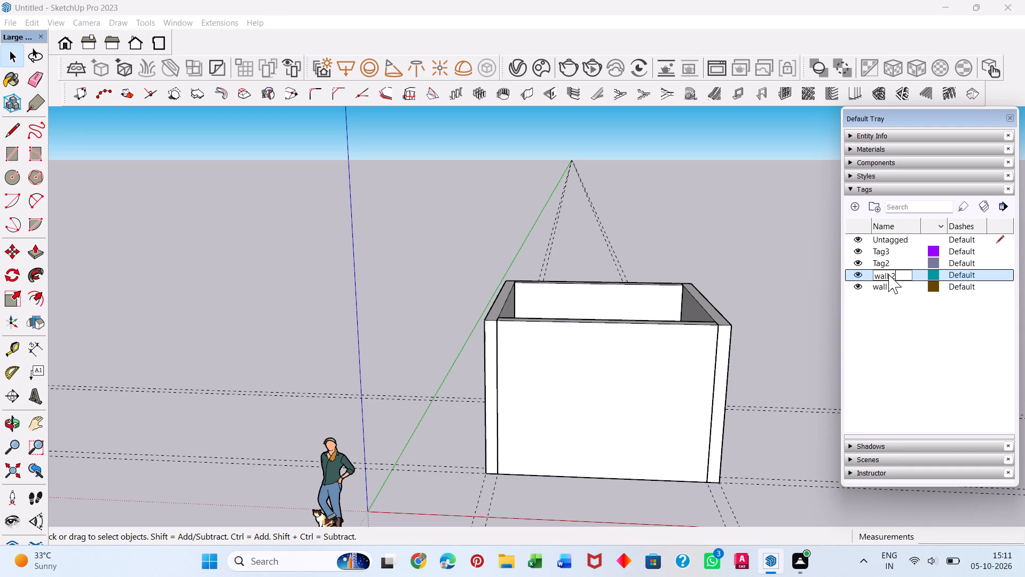
left_click(868, 315)
Rename Tag2 as wall 3 and Tag3 as wall 4.
double_click(882, 261)
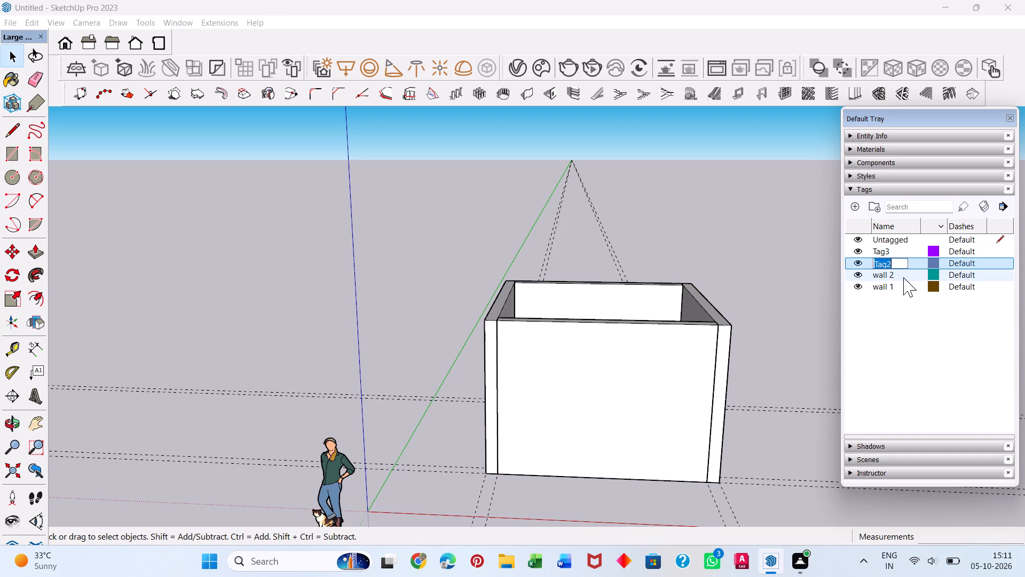
type("wall")
key("space")
type("3")
left_click(957, 375)
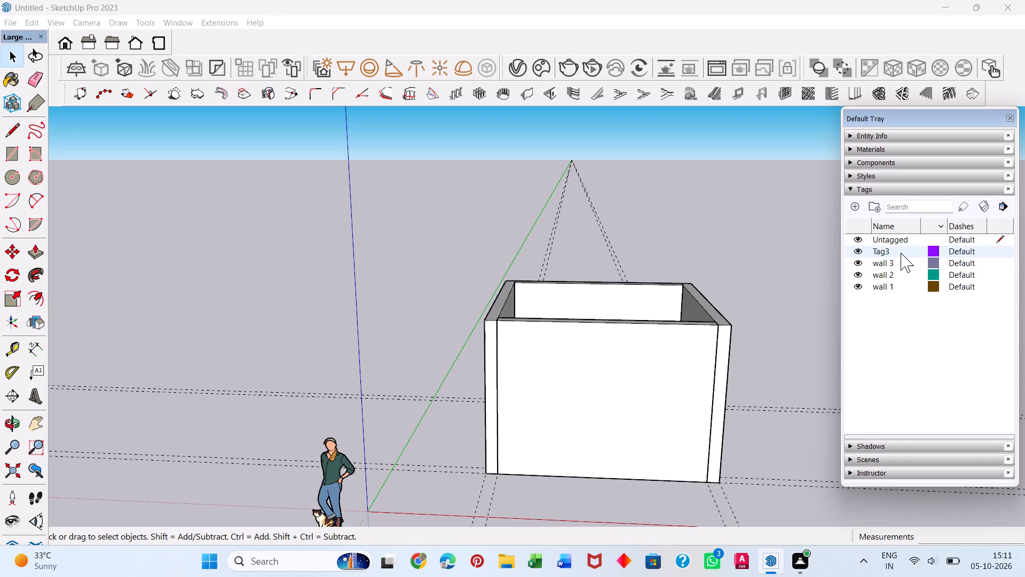
double_click(901, 253)
type("wall 4")
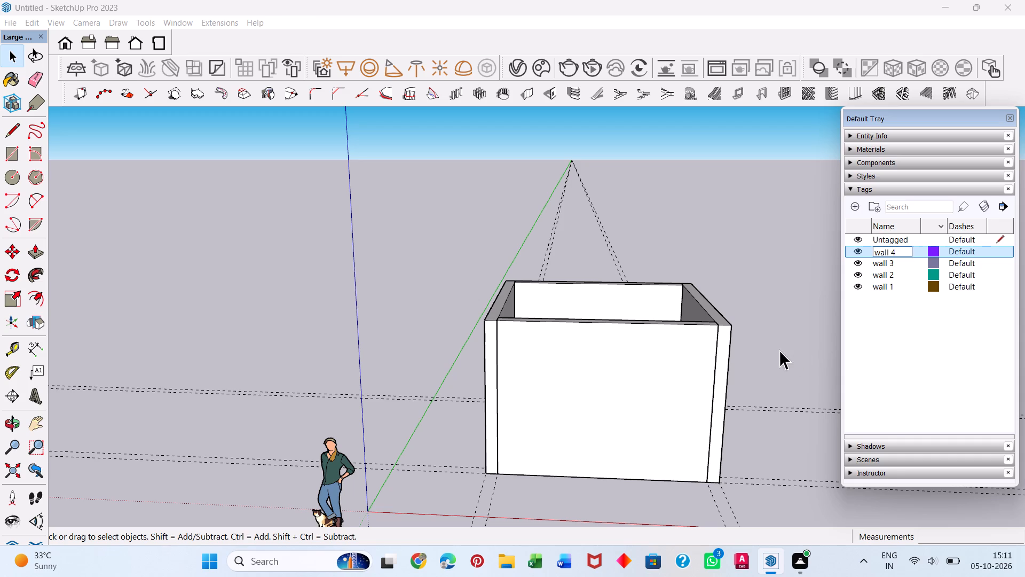
left_click(800, 338)
Assign the wall 1 tag to the wall group nearest the red axis using the Tag tool.
left_click(892, 284)
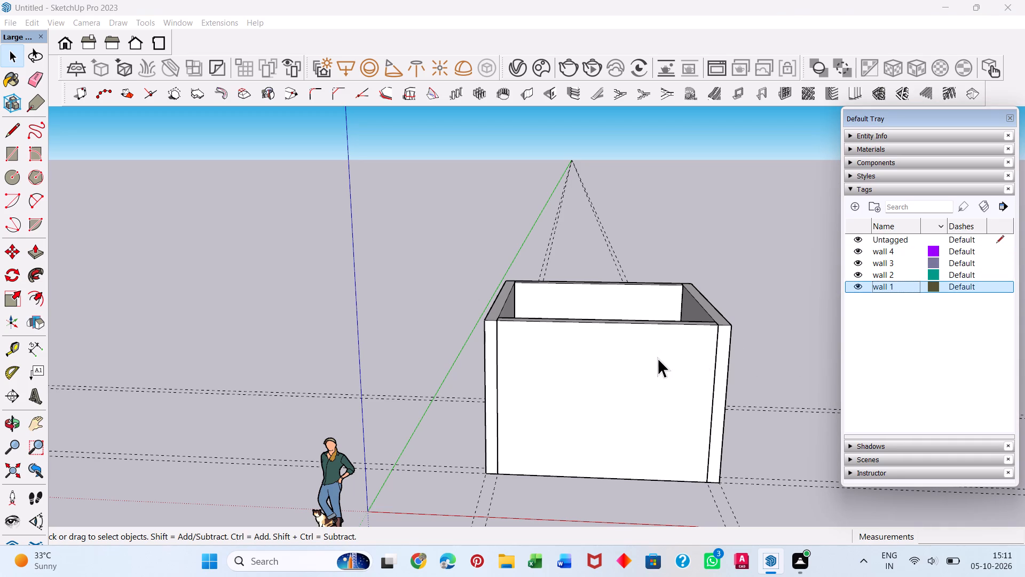
left_click(658, 358)
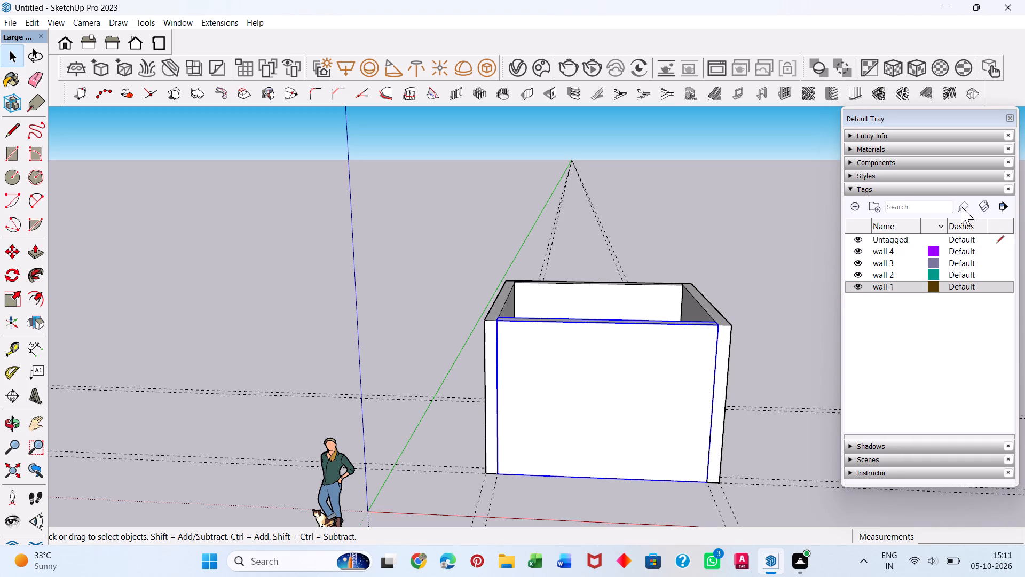
left_click(961, 206)
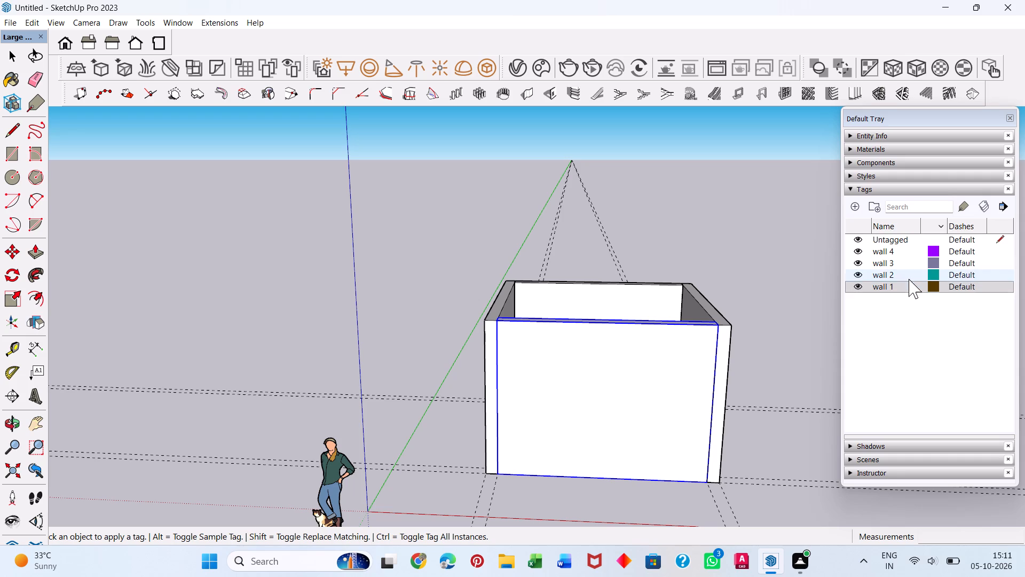
left_click(909, 285)
left_click(962, 209)
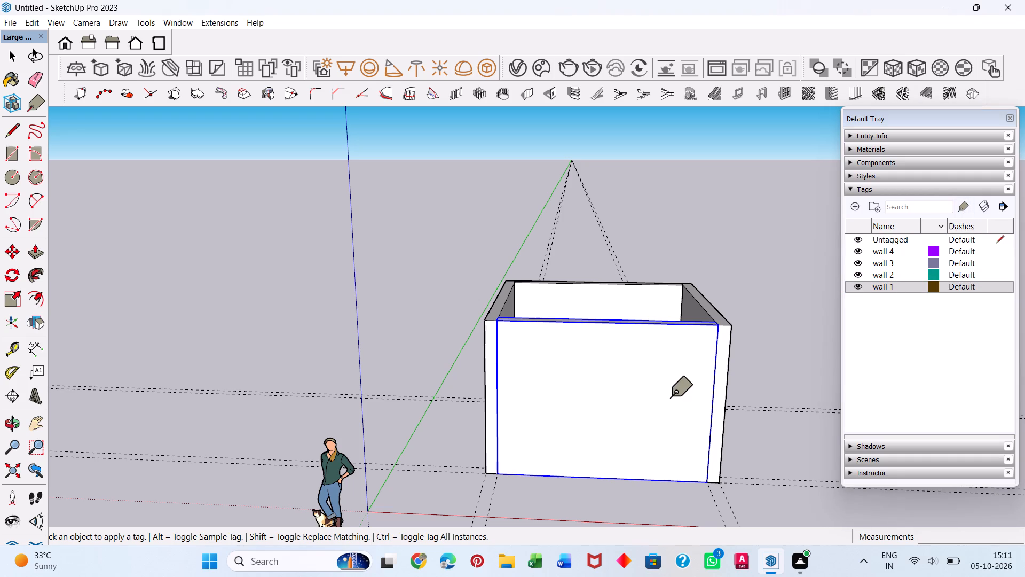
left_click(644, 384)
key("space")
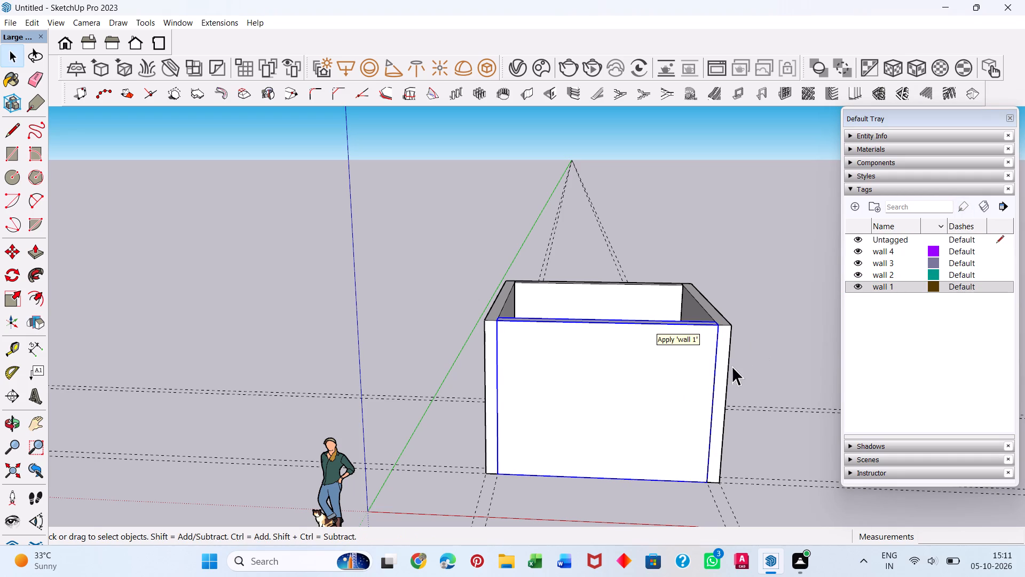
Assign the wall 2 tag to the wall group nearest the green axis using the Tag tool.
left_click(723, 373)
middle_click_drag(766, 337, 744, 479)
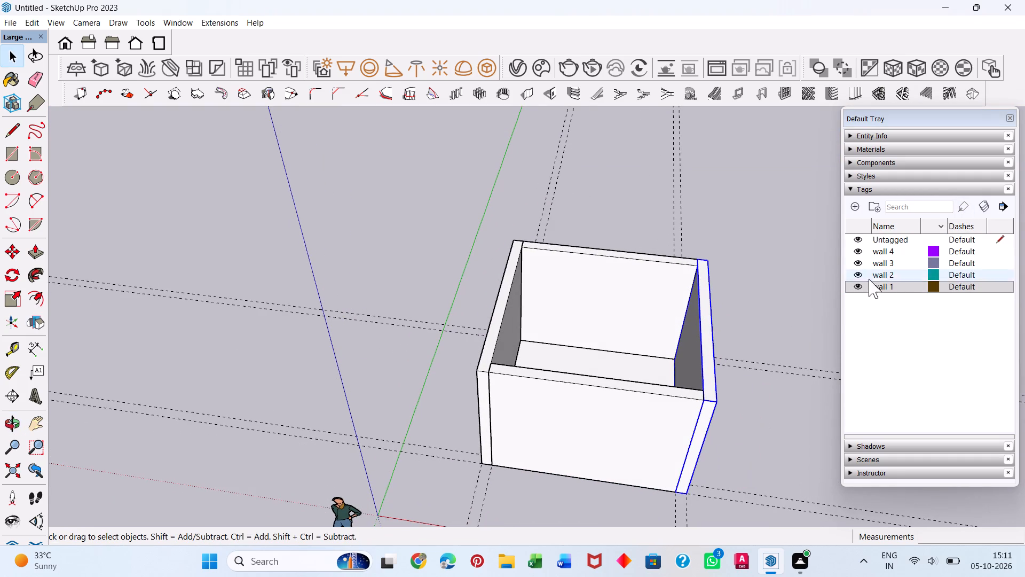
left_click(481, 389)
left_click(911, 270)
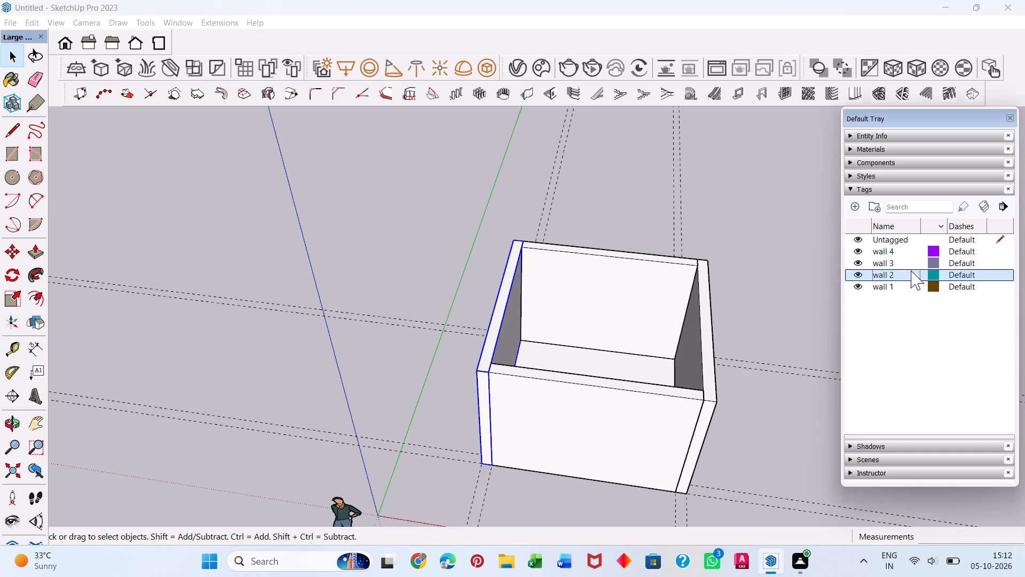
left_click(965, 205)
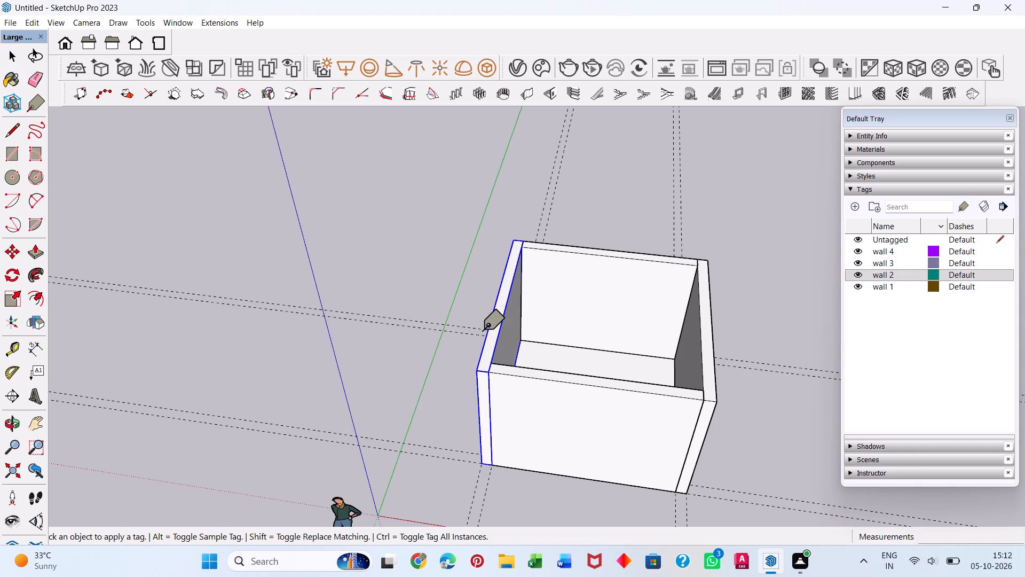
left_click(501, 318)
key("space")
Assign the wall 3 tag to the wall group farthest from the red axis using the Tag tool.
left_click(577, 285)
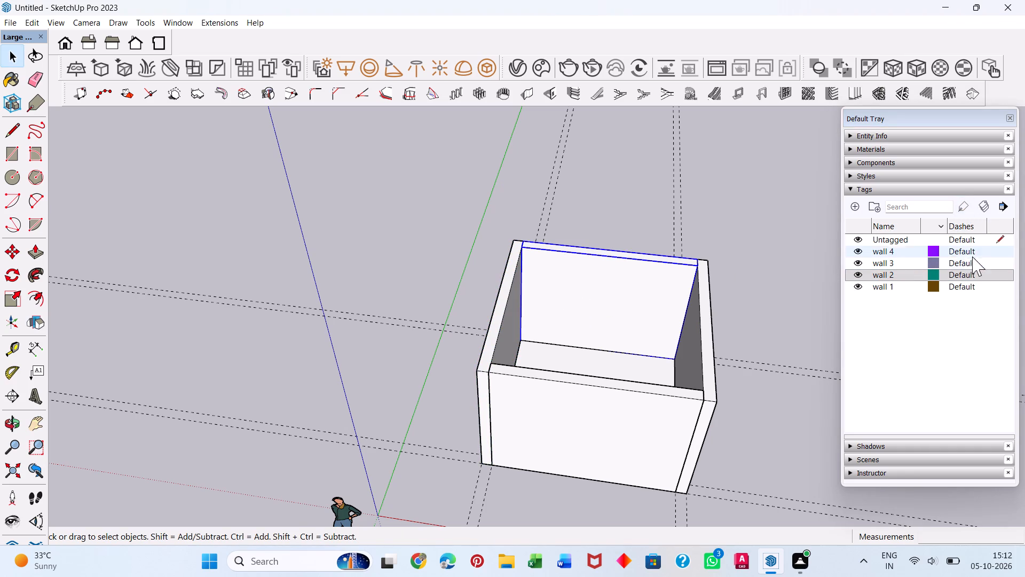
left_click(908, 264)
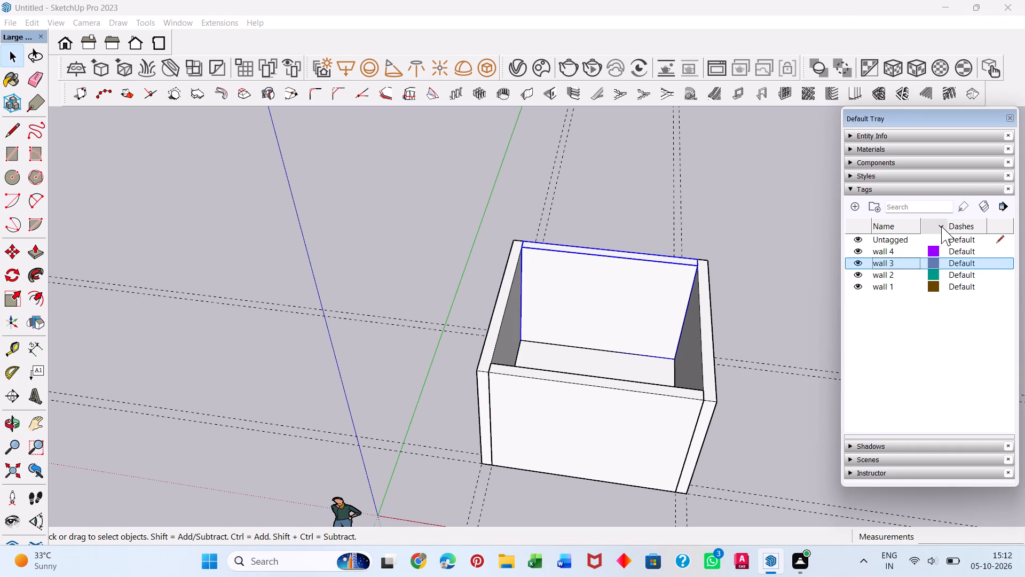
left_click(969, 206)
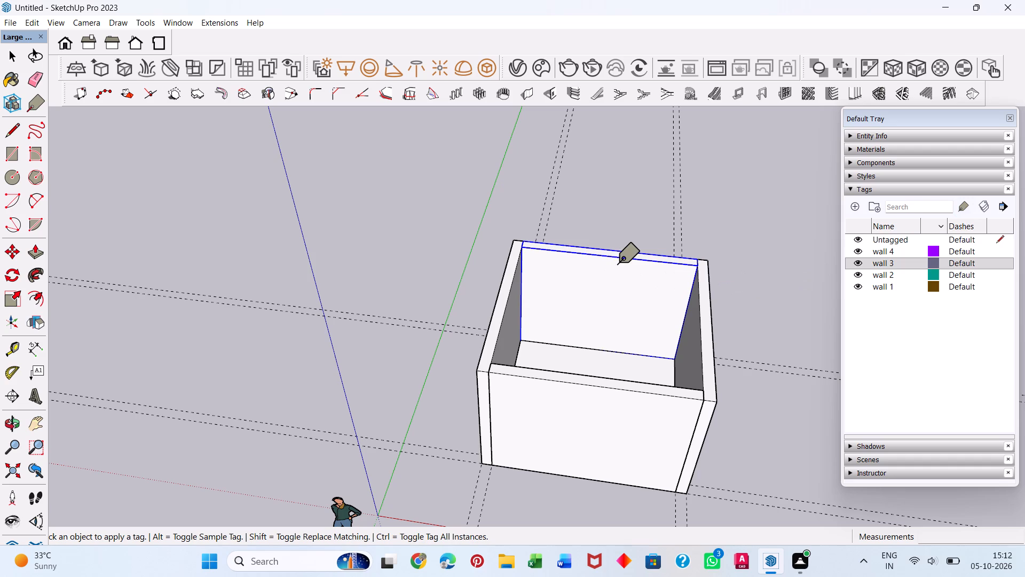
left_click(617, 264)
key("space")
Assign the wall 4 tag to the wall group farthest from the green axis using the Tag tool.
left_click(899, 251)
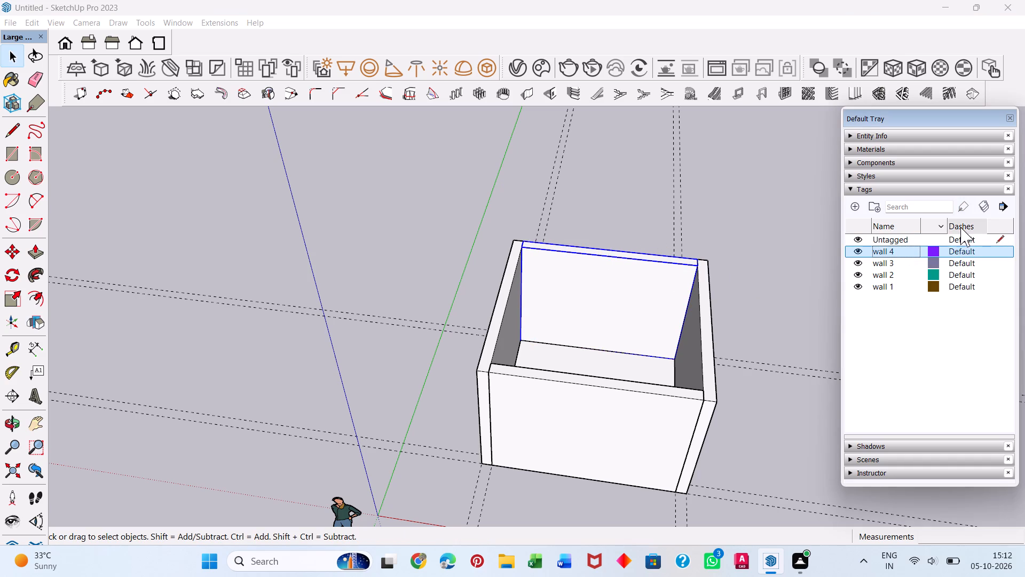
left_click(964, 205)
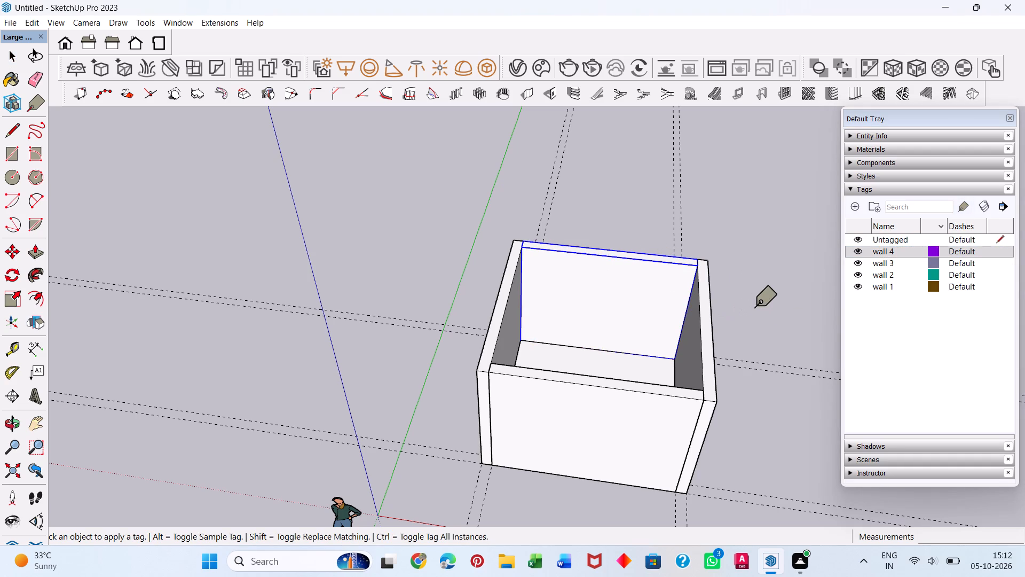
key("Escape")
key("space")
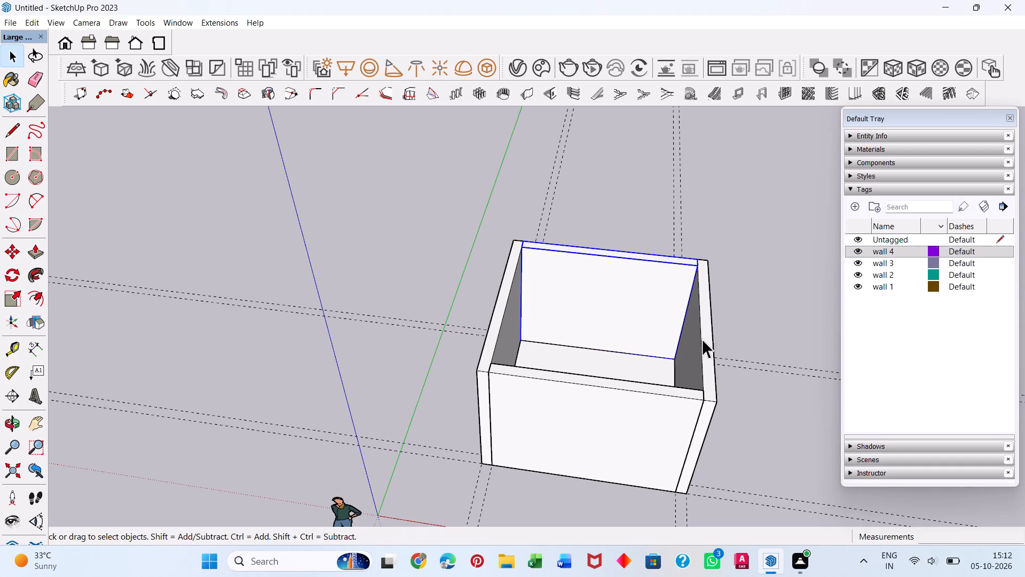
left_click(712, 337)
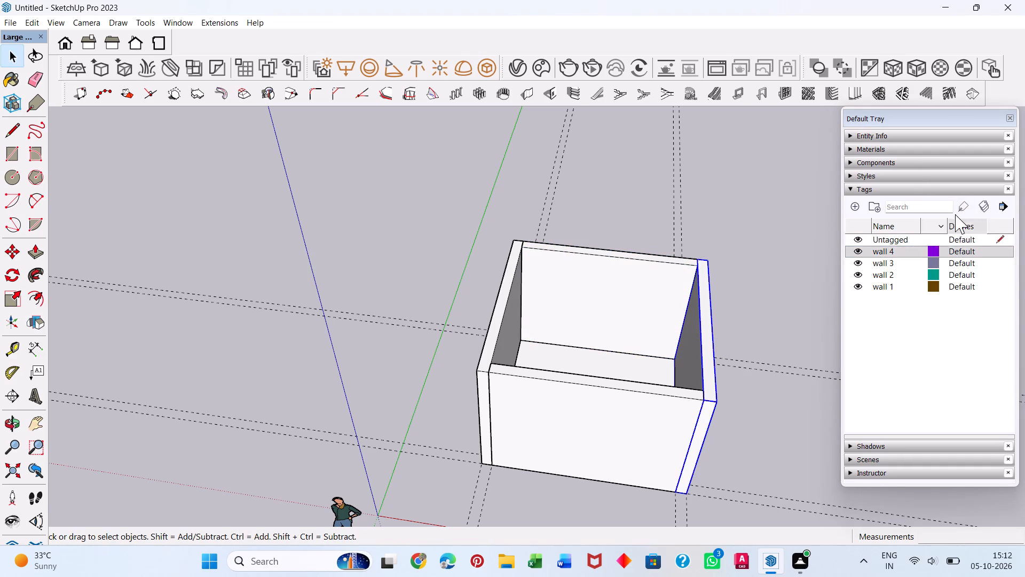
left_click(961, 207)
left_click(709, 334)
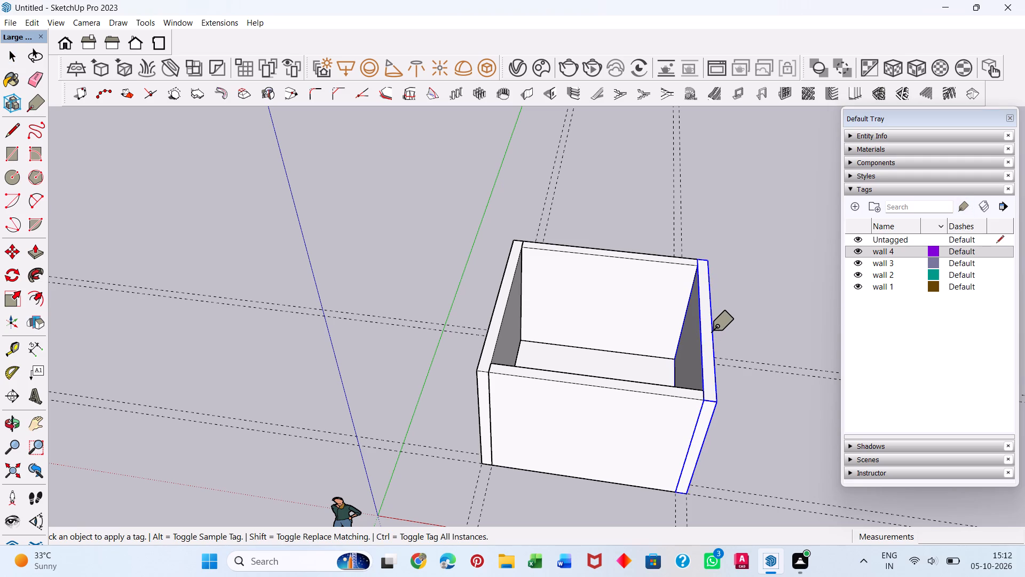
key("space")
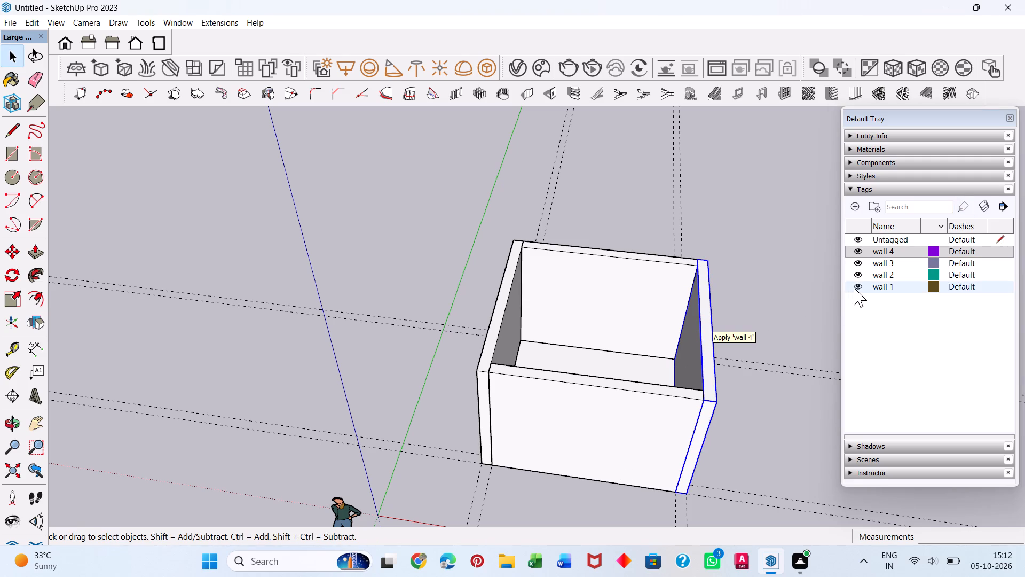
Test the four wall tags by switching their visibility off and on, leaving only wall 1 hidden.
left_click(854, 287)
left_click(862, 271)
left_click(856, 259)
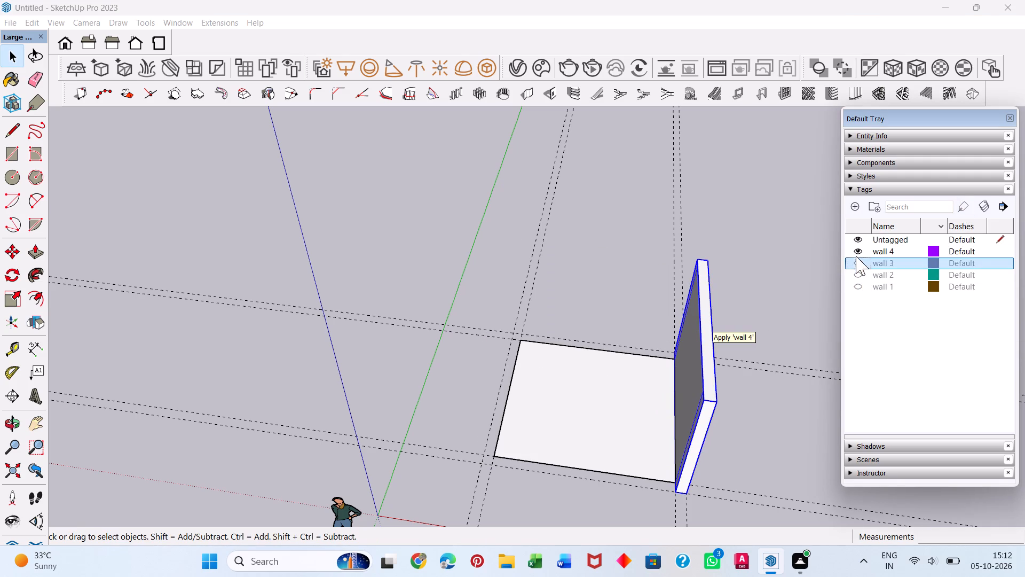
left_click(856, 249)
left_click(856, 249)
left_click(860, 262)
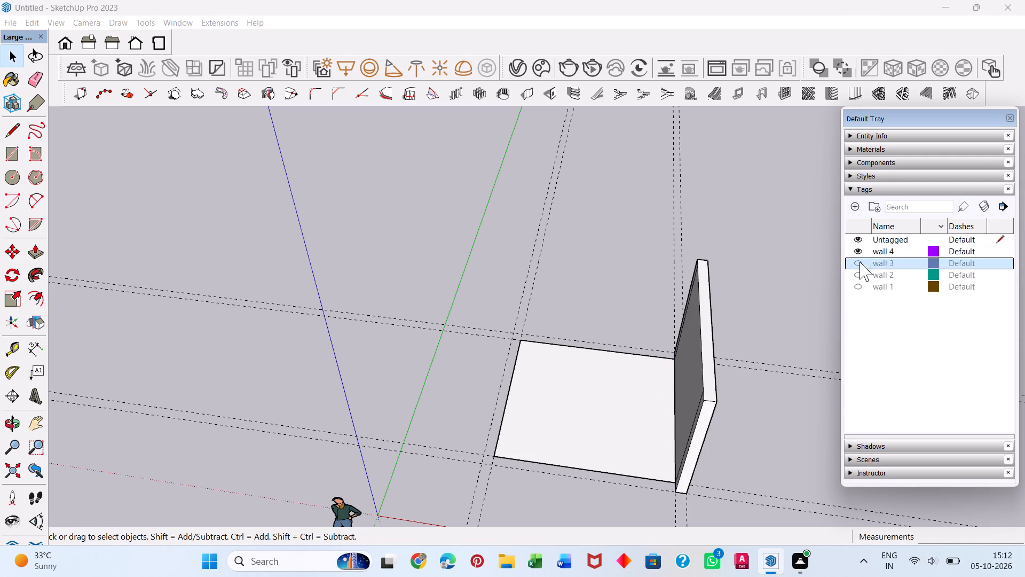
left_click(858, 271)
left_click(856, 280)
left_click(858, 273)
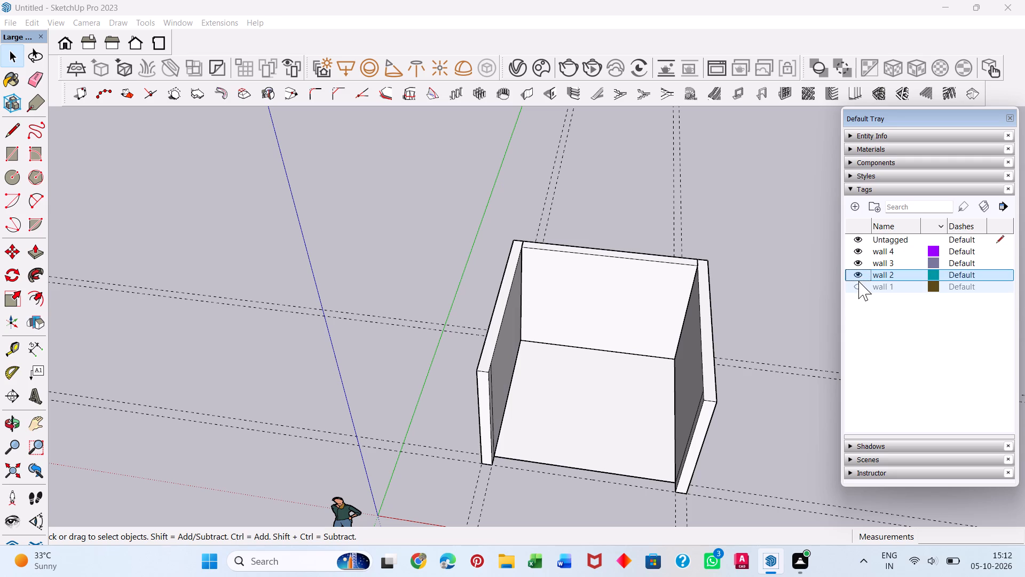
Delete the vertical seam edge on the inner face of the wall 2 group, at its wall 1 end.
middle_click_drag(736, 440, 727, 366)
scroll(539, 439, "up", 1)
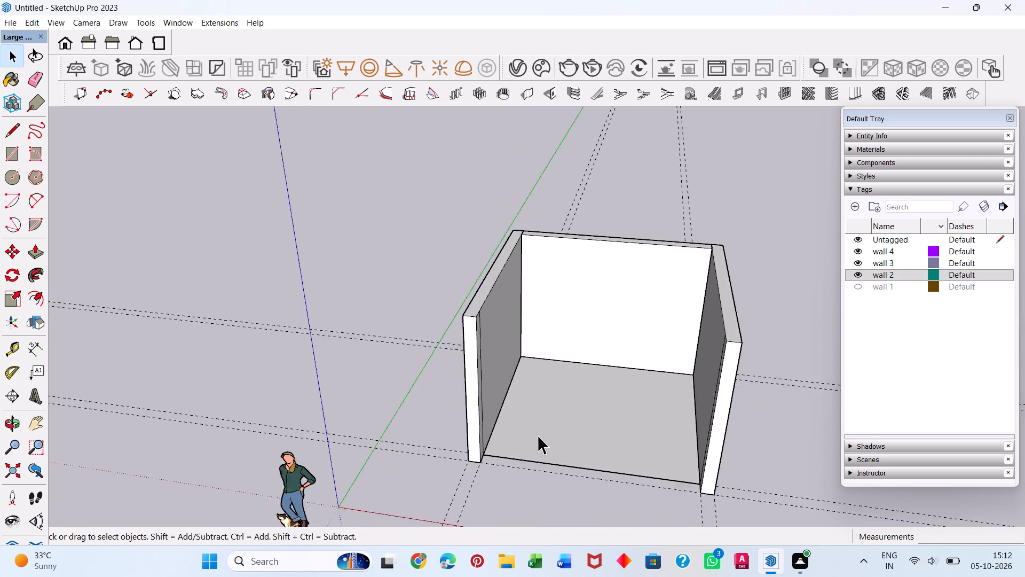
scroll(538, 435, "up", 2)
middle_click_drag(626, 412, 420, 423)
scroll(571, 432, "up", 1)
double_click(408, 319)
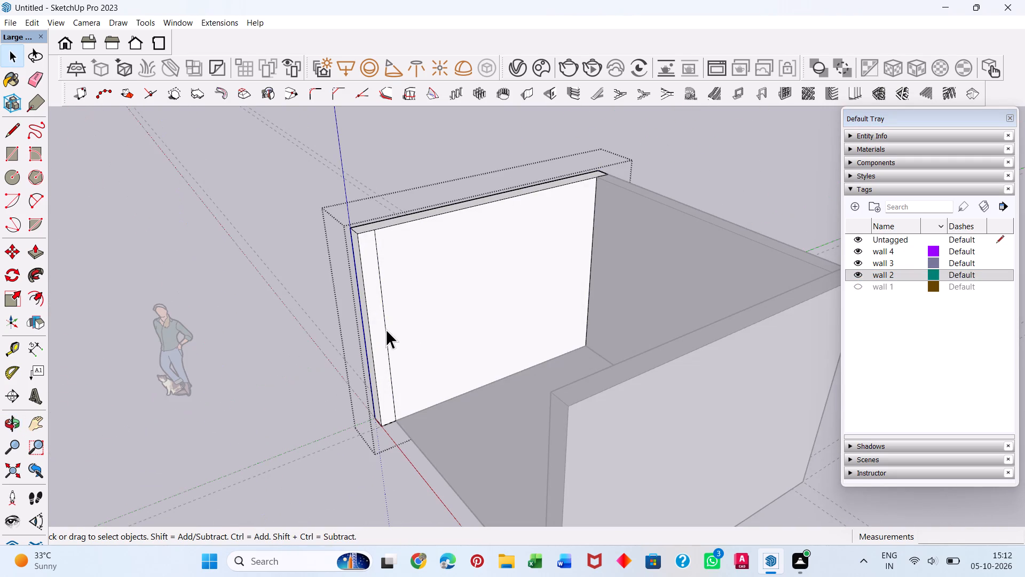
left_click(386, 329)
key("Delete")
Delete the vertical seam edge on the inner face of the wall 4 group, at its wall 1 end.
middle_click_drag(341, 400, 651, 448)
scroll(348, 408, "down", 1)
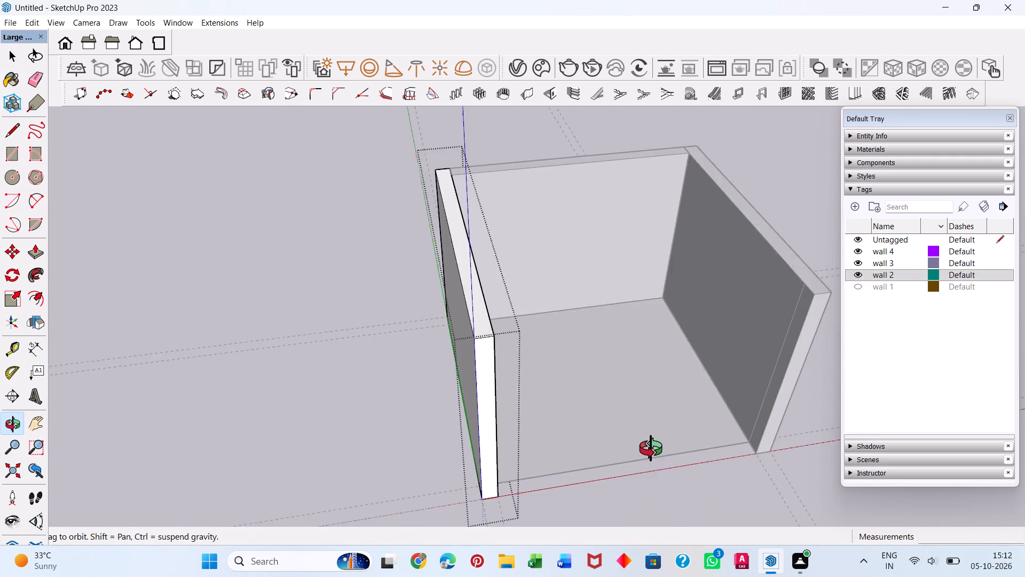
middle_click_drag(651, 448, 651, 428)
scroll(760, 384, "up", 3)
left_click(789, 398)
left_click(771, 390)
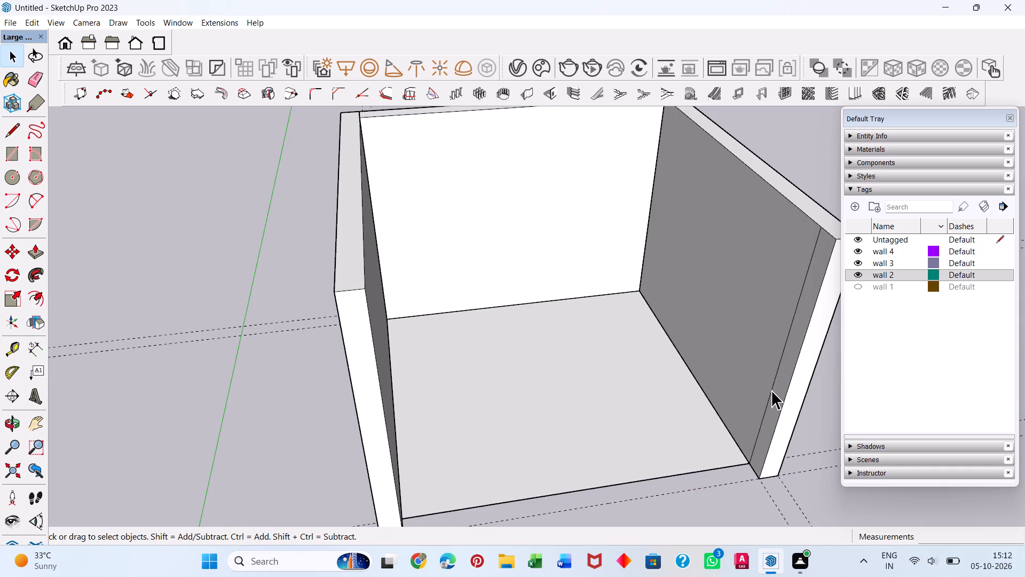
triple_click(771, 390)
left_click(771, 390)
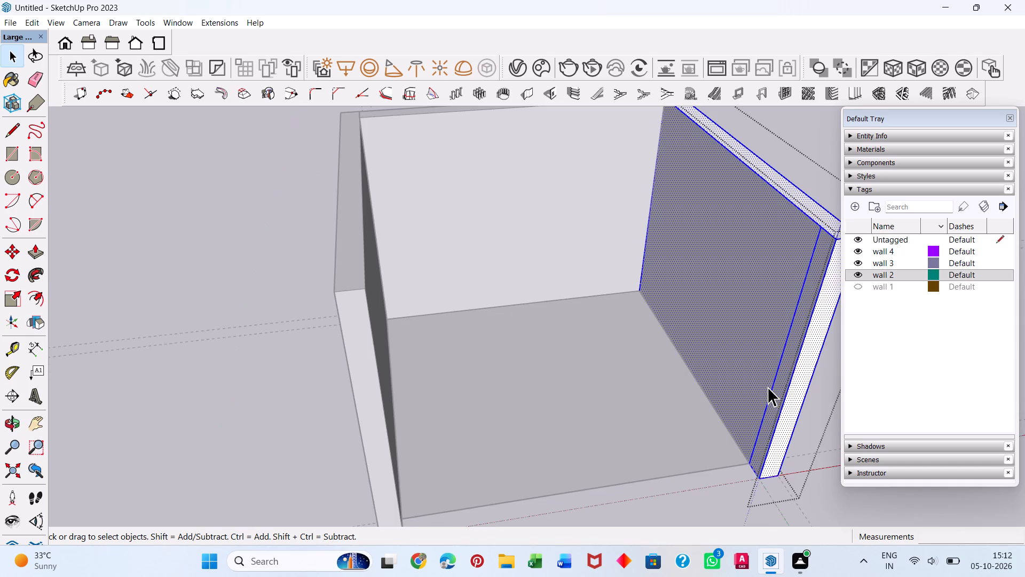
left_click(767, 386)
middle_click_drag(734, 400, 786, 417)
left_click(772, 388)
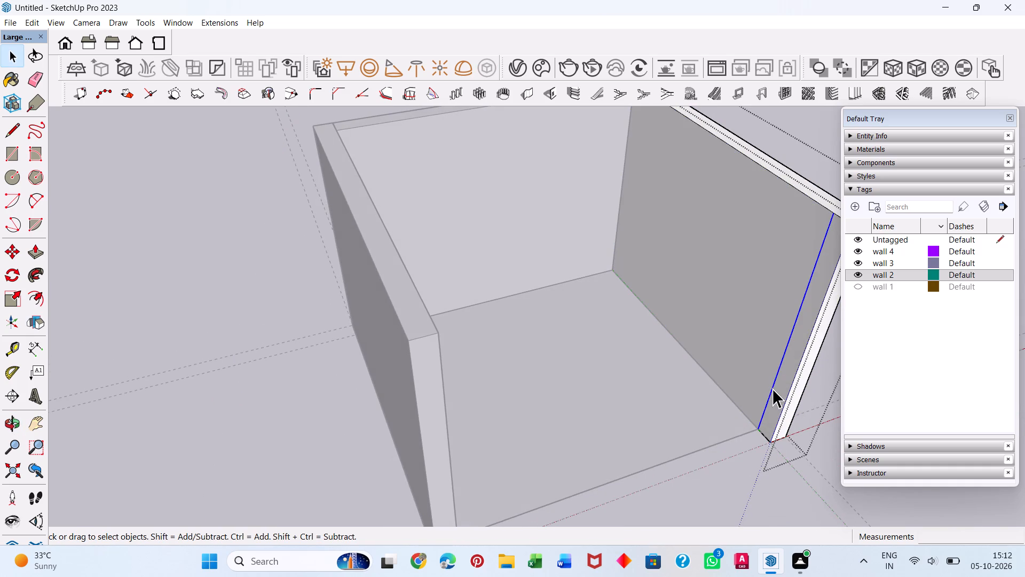
key("Delete")
Make the wall 1 tag visible, leave only wall 3 hidden, and exit the wall 4 group.
scroll(691, 416, "down", 4)
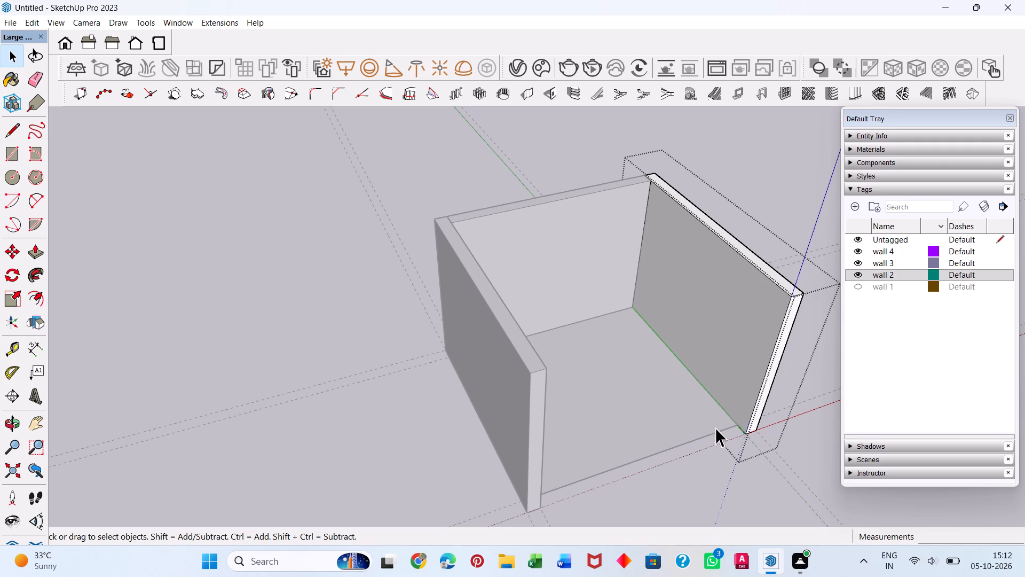
middle_click_drag(692, 433, 421, 412)
middle_click_drag(500, 370, 595, 396)
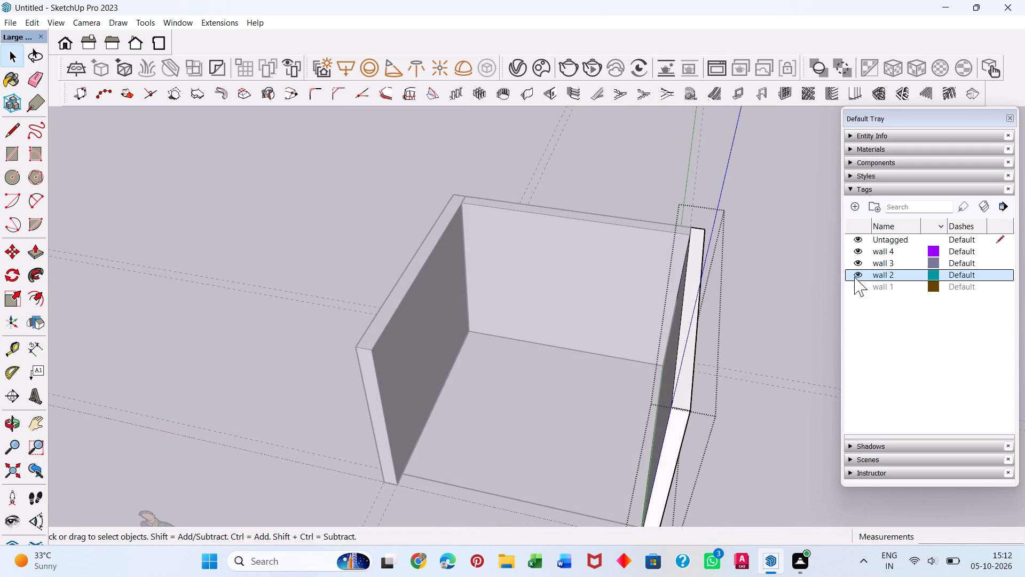
left_click(857, 288)
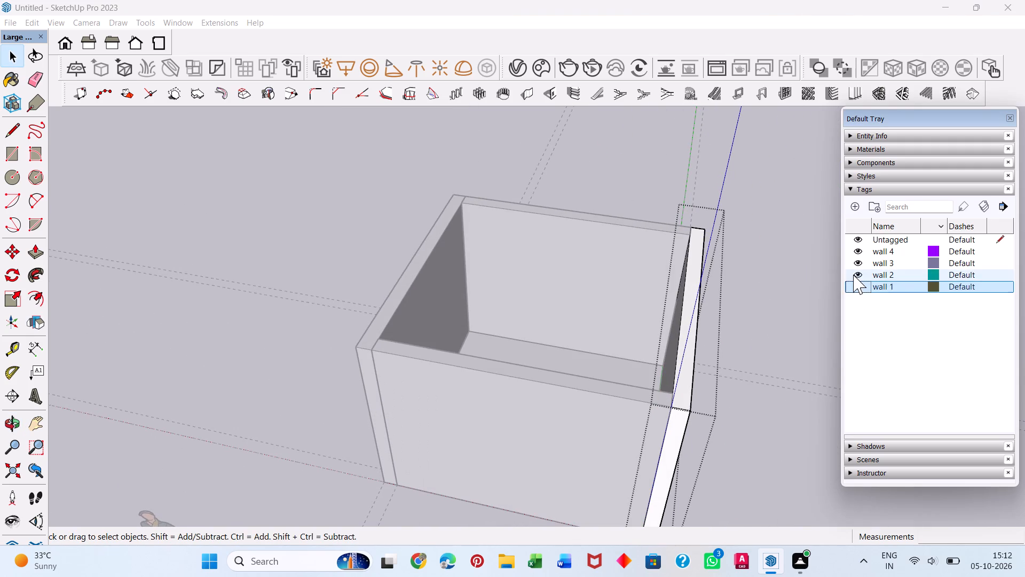
left_click(853, 275)
middle_click_drag(539, 373, 929, 330)
middle_click_drag(508, 400, 804, 380)
left_click(857, 268)
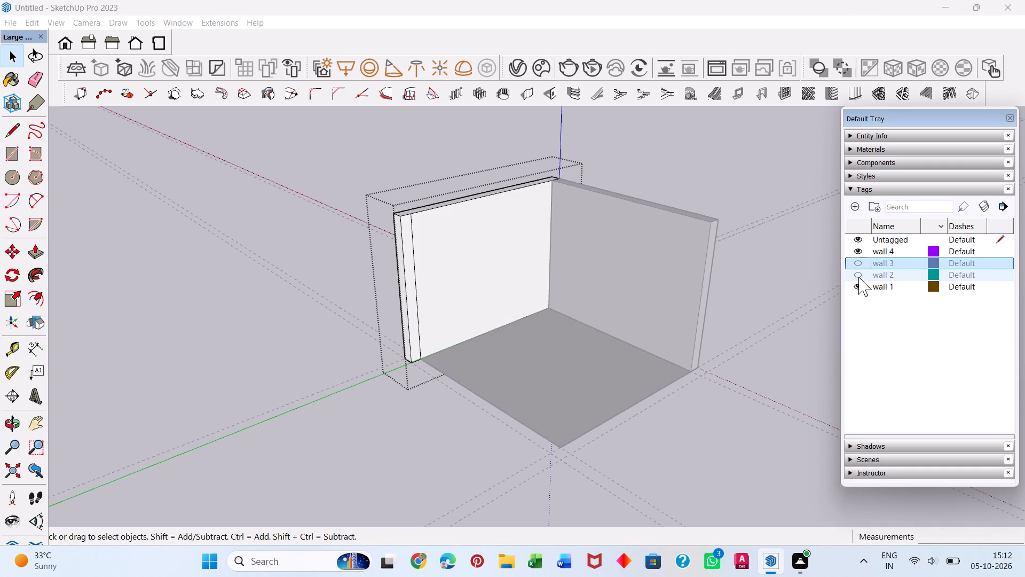
left_click(858, 277)
left_click(855, 251)
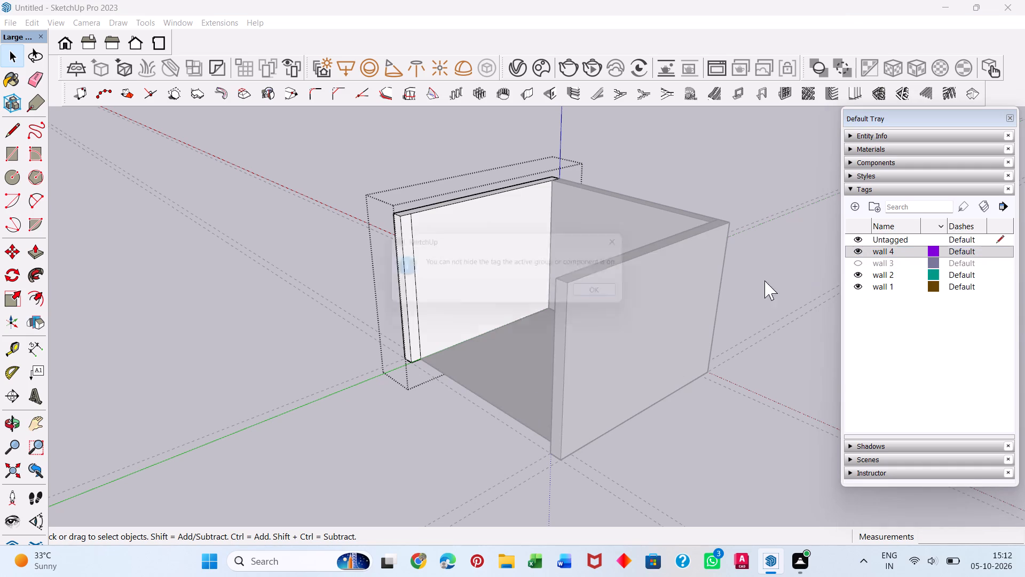
left_click(637, 234)
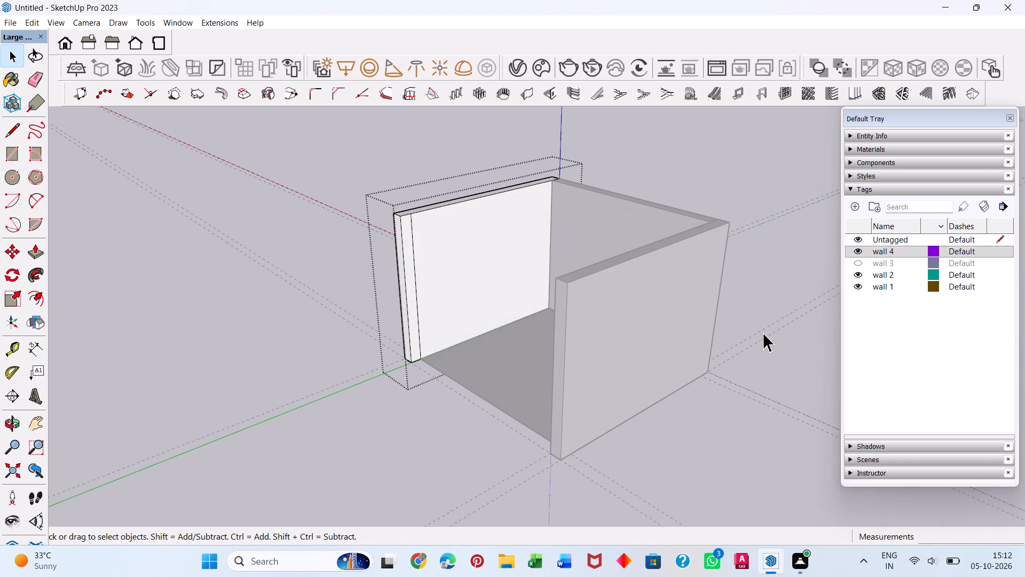
left_click(737, 407)
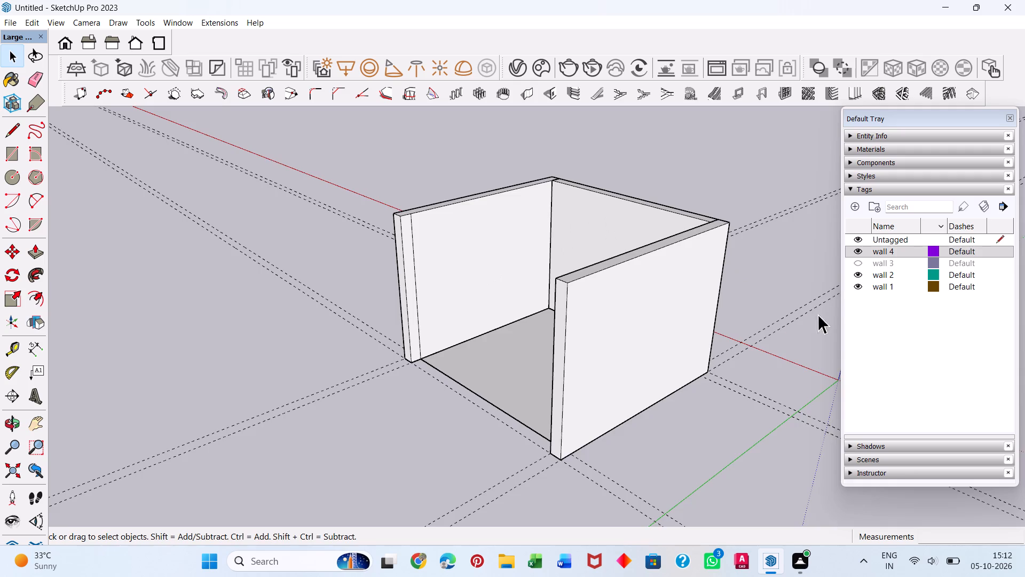
Delete the vertical seam edge on the inner face of the wall 4 group, at its wall 3 end.
middle_click_drag(802, 325, 865, 300)
scroll(479, 441, "down", 7)
middle_click_drag(769, 415, 506, 431)
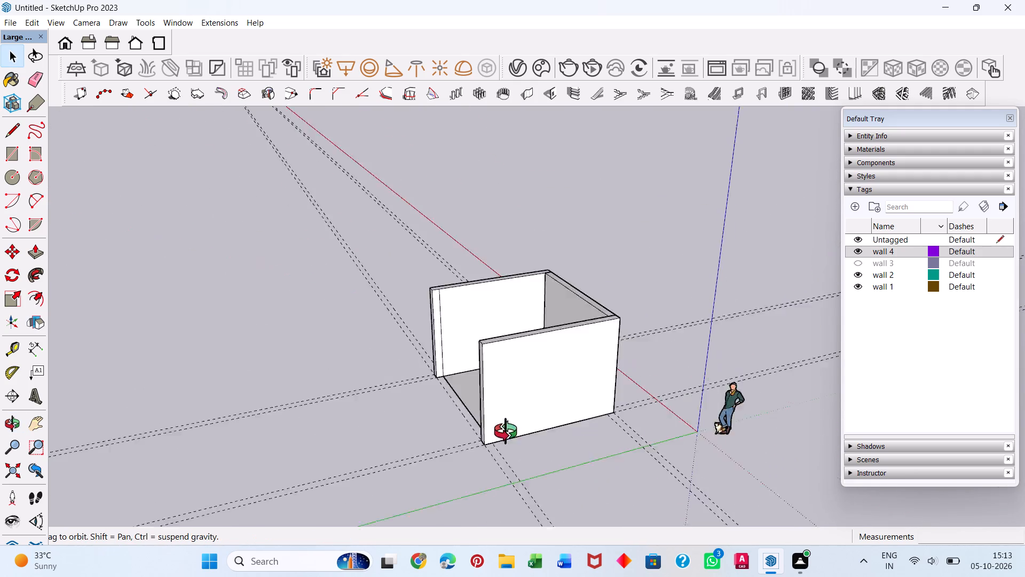
middle_click_drag(506, 431, 247, 425)
middle_click_drag(597, 410, 411, 424)
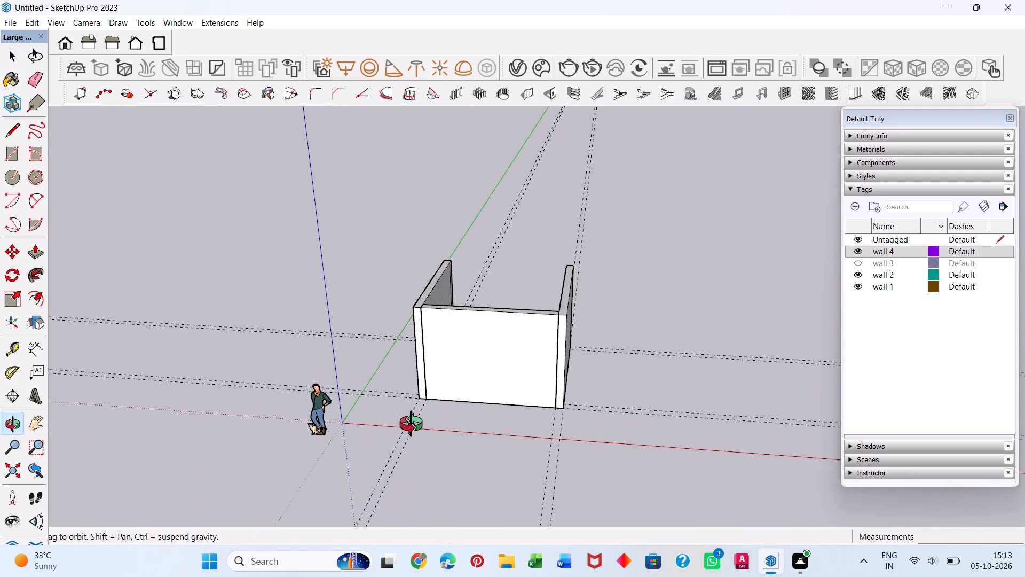
middle_click_drag(411, 424, 410, 421)
middle_click_drag(454, 352, 655, 402)
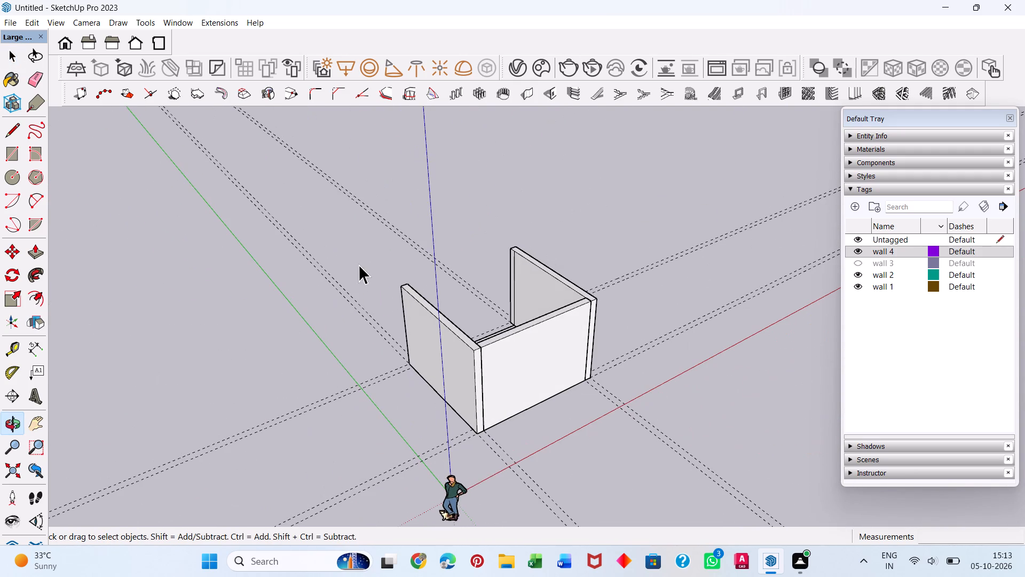
scroll(503, 287, "up", 9)
middle_click(503, 287)
triple_click(521, 277)
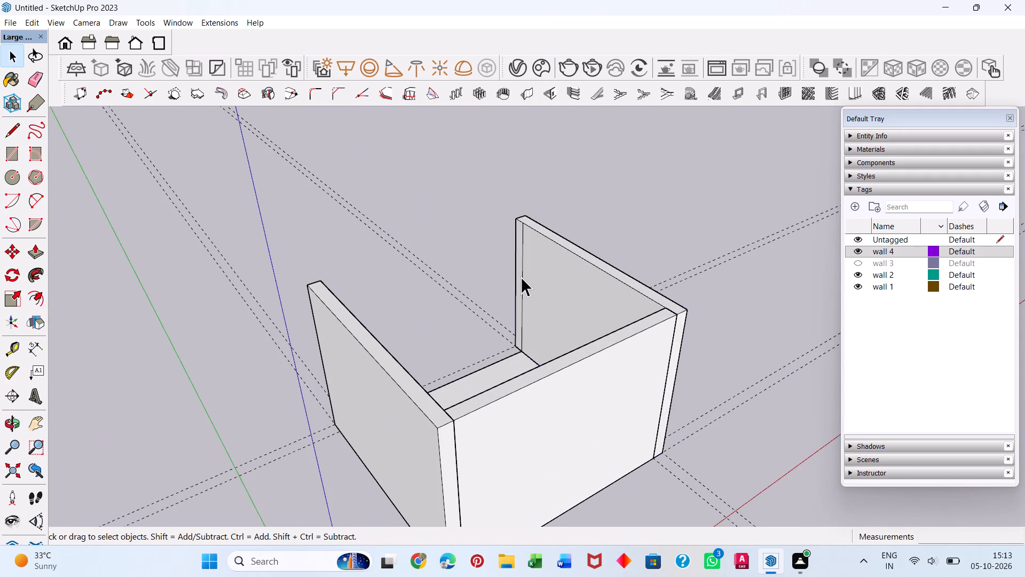
left_click(523, 277)
left_click(523, 277)
double_click(523, 277)
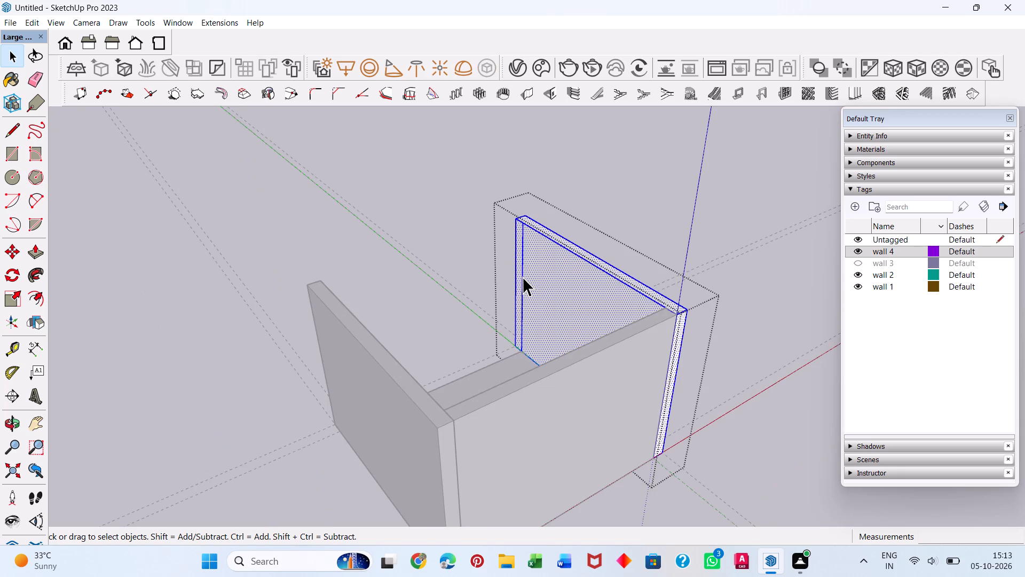
left_click(484, 283)
left_click(524, 288)
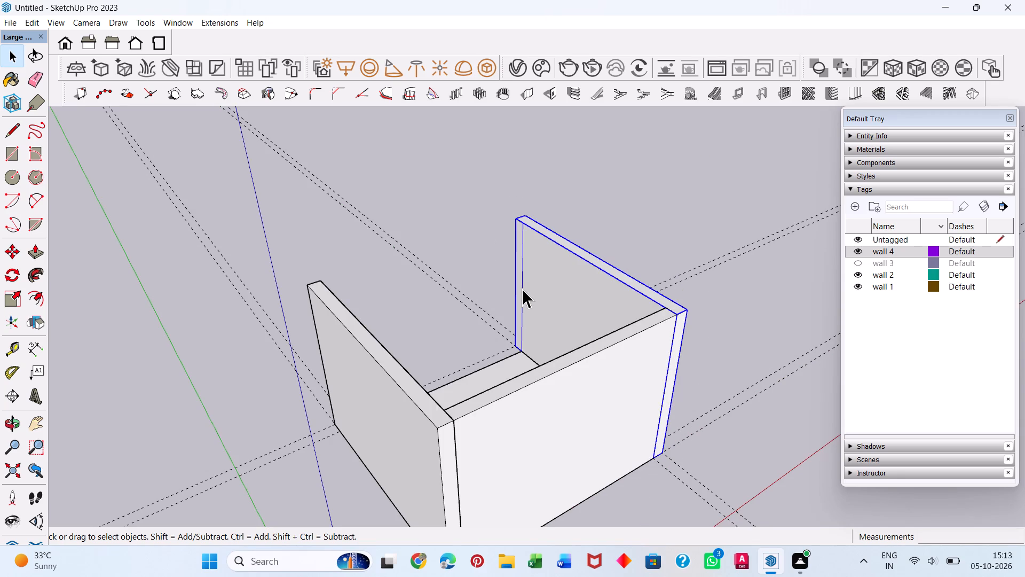
double_click(522, 288)
left_click(522, 288)
left_click(522, 288)
left_click(523, 295)
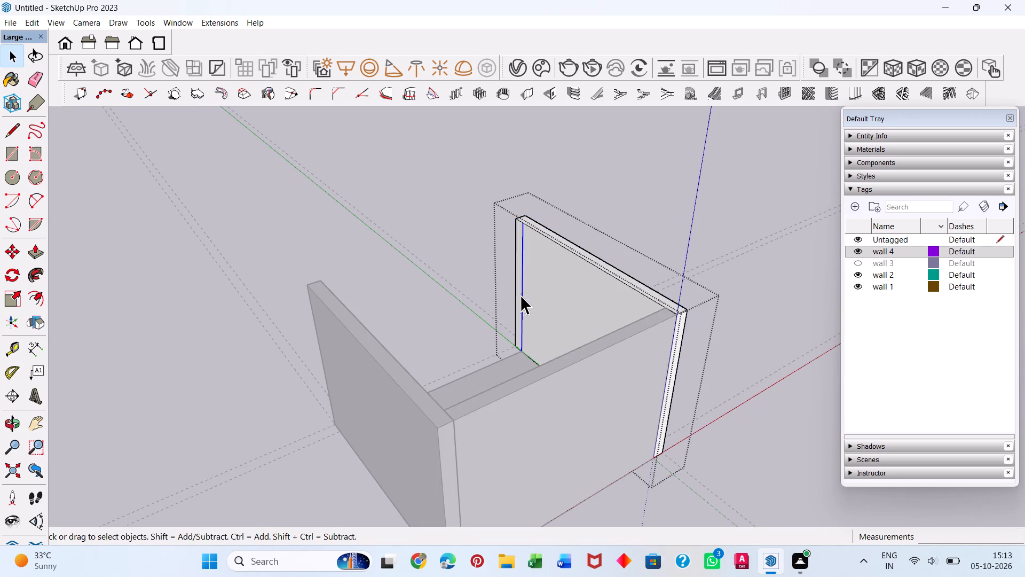
middle_click_drag(486, 311, 637, 336)
key("Delete")
Delete the vertical seam edge on the inner face of the wall 2 group, at its wall 3 end, and exit the group.
middle_click_drag(729, 364, 465, 430)
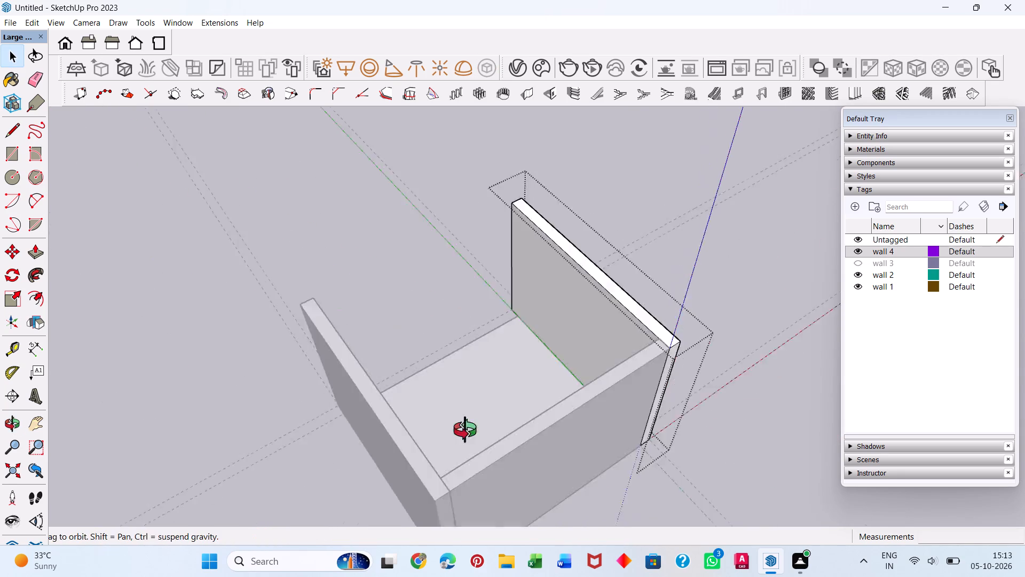
middle_click_drag(465, 430, 338, 386)
middle_click_drag(761, 350, 527, 339)
scroll(511, 194, "up", 9)
left_click(499, 229)
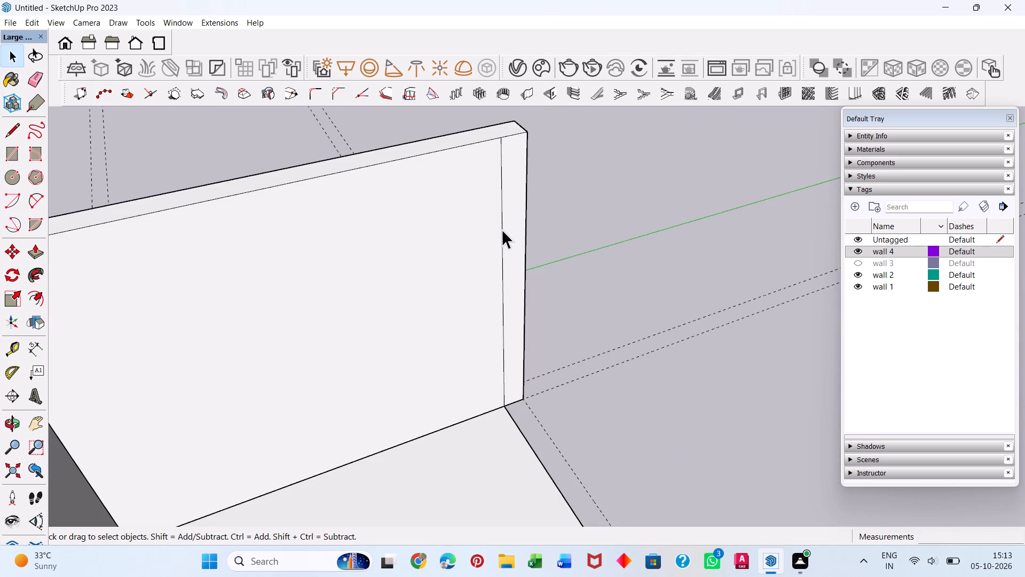
left_click(501, 229)
triple_click(502, 235)
left_click(501, 235)
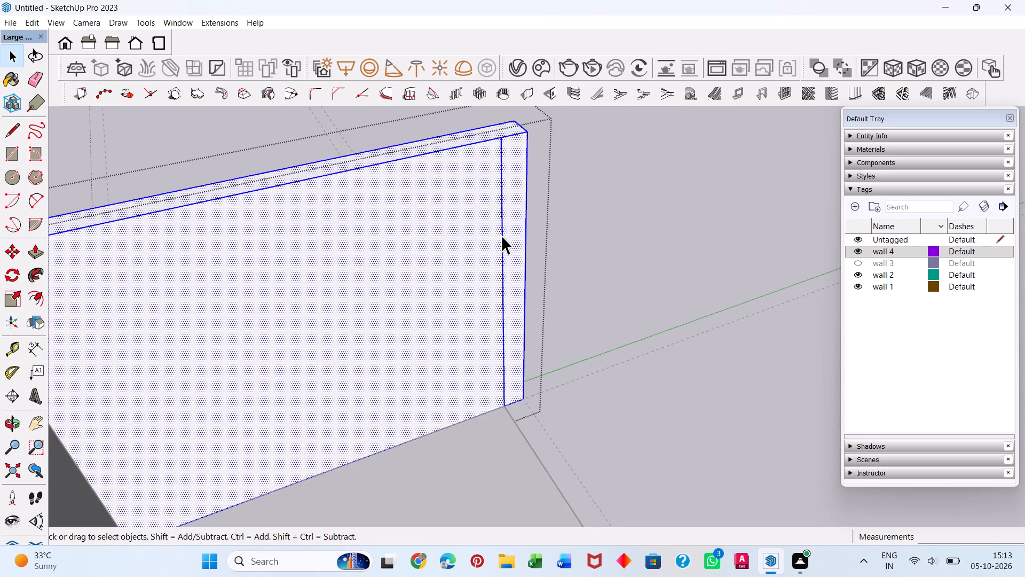
left_click(501, 235)
left_click(490, 243)
left_click(500, 250)
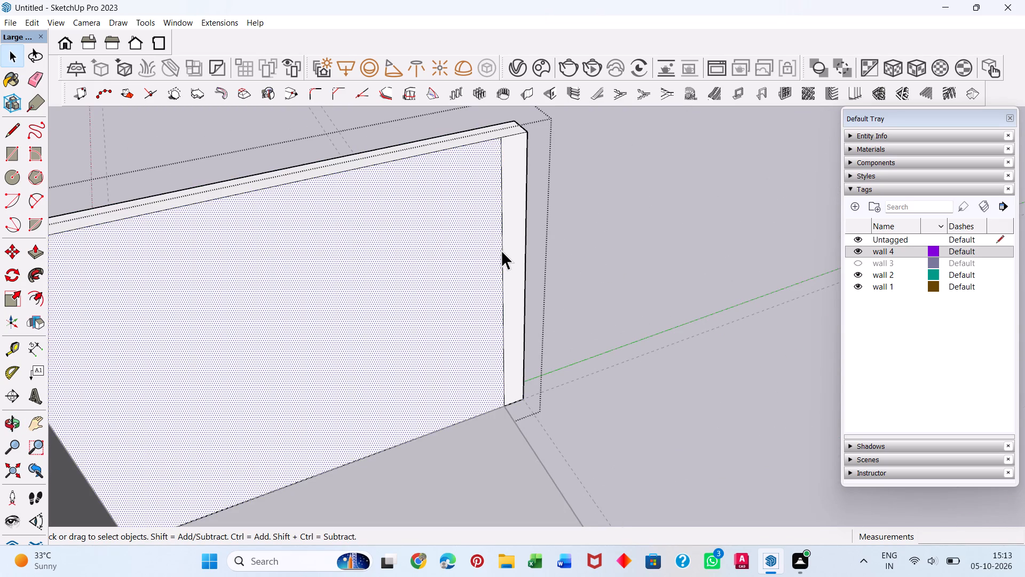
left_click(503, 250)
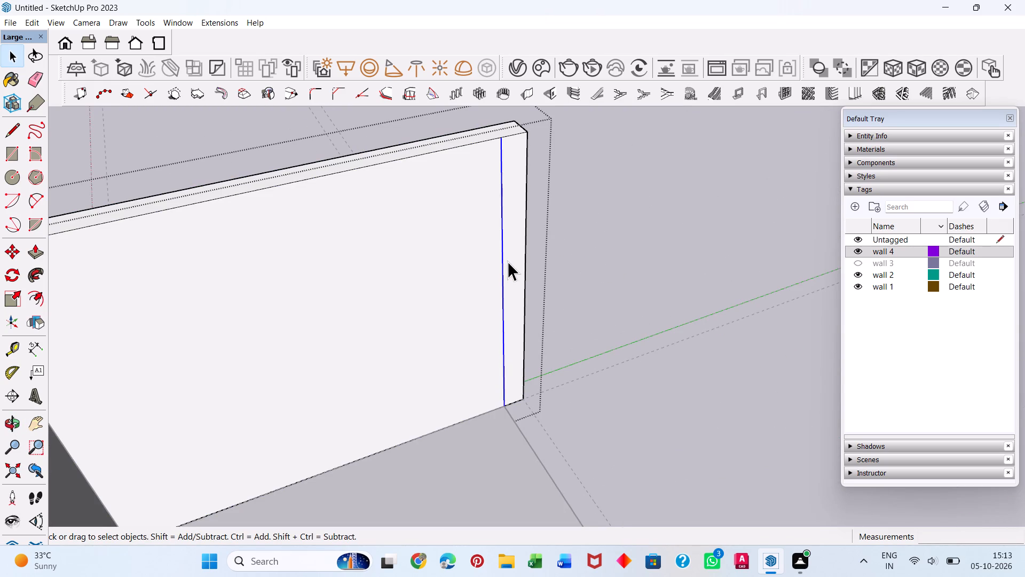
key("Delete")
left_click(676, 287)
Make the wall 3 tag visible again.
scroll(627, 308, "down", 16)
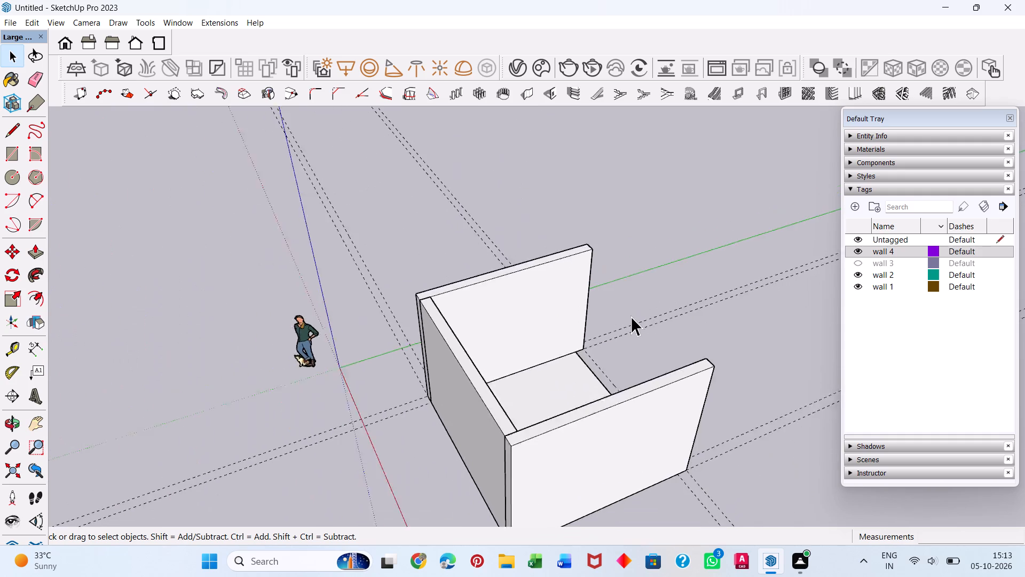
scroll(631, 316, "down", 2)
left_click(856, 260)
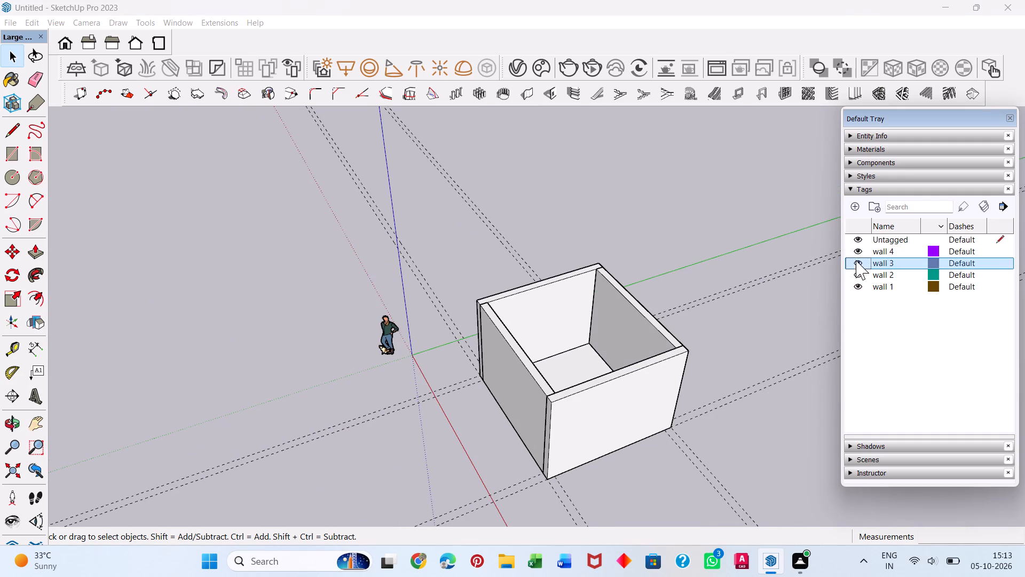
Hide the wall 1 tag to open up the front of the room.
middle_click_drag(447, 416, 719, 303)
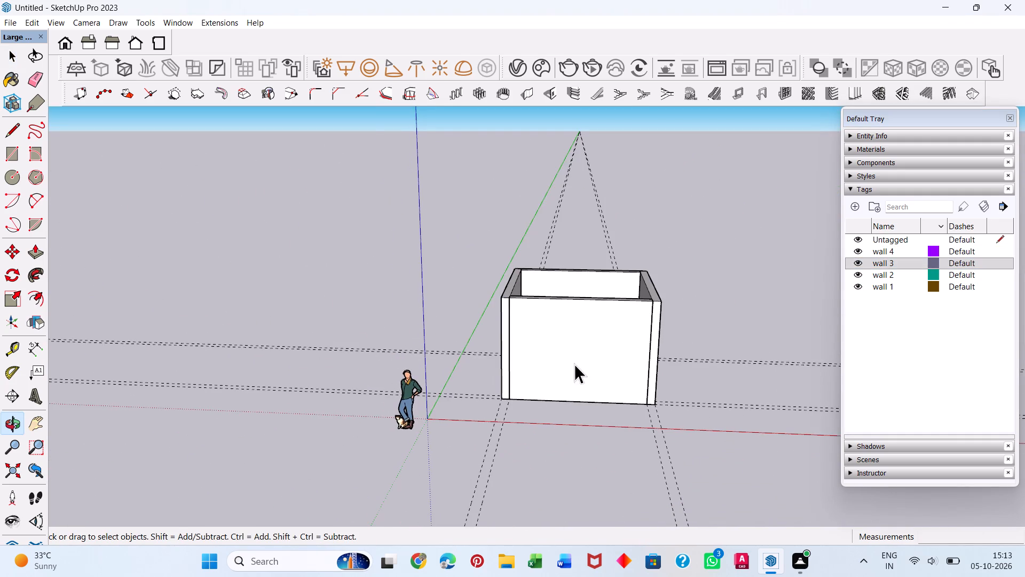
scroll(574, 363, "up", 3)
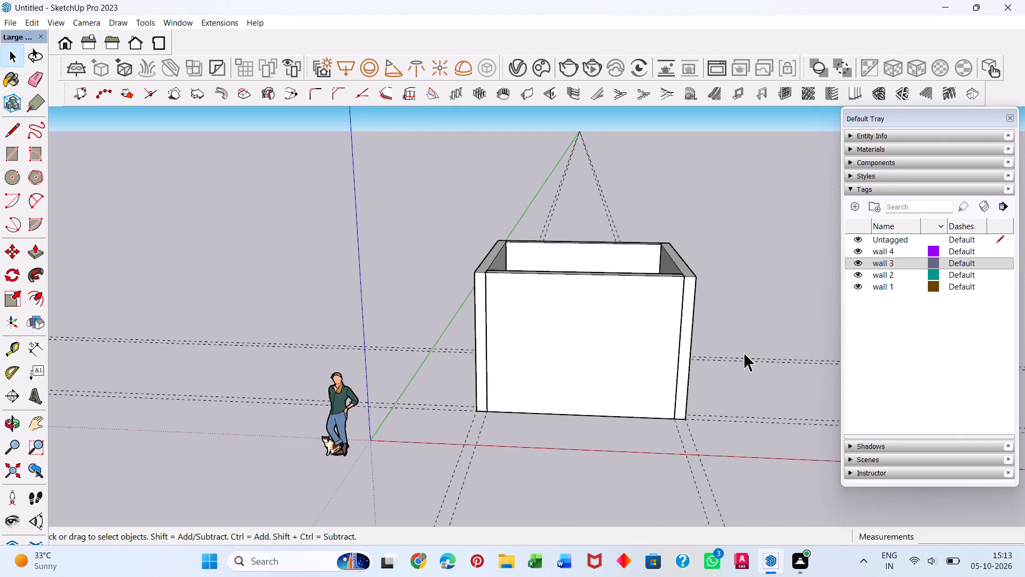
left_click(856, 291)
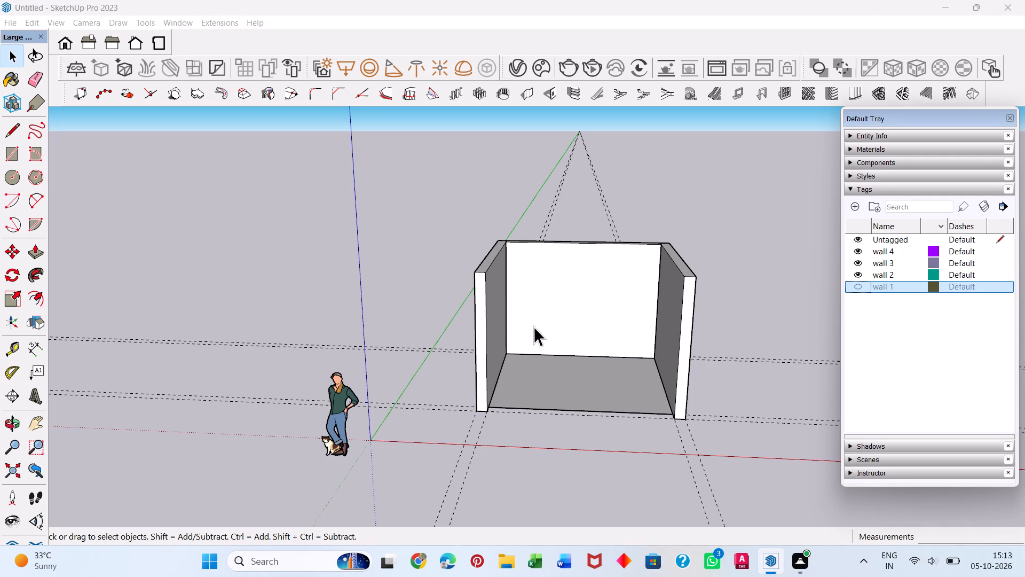
Open the floor group, push/pull its face downward by 6" to make a slab, and exit the group.
scroll(537, 345, "up", 4)
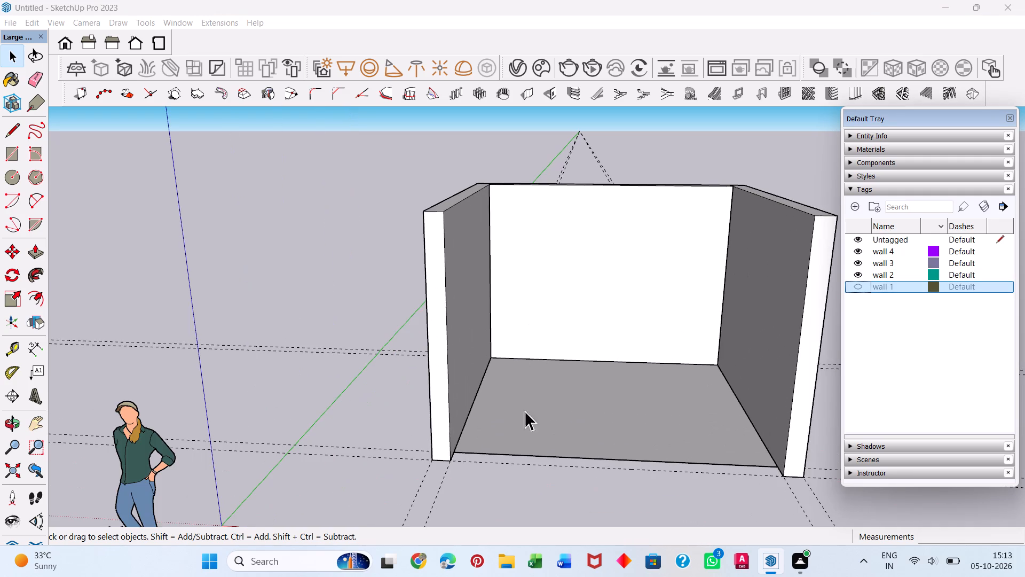
middle_click_drag(530, 436, 581, 164)
scroll(557, 253, "up", 1)
scroll(581, 164, "up", 1)
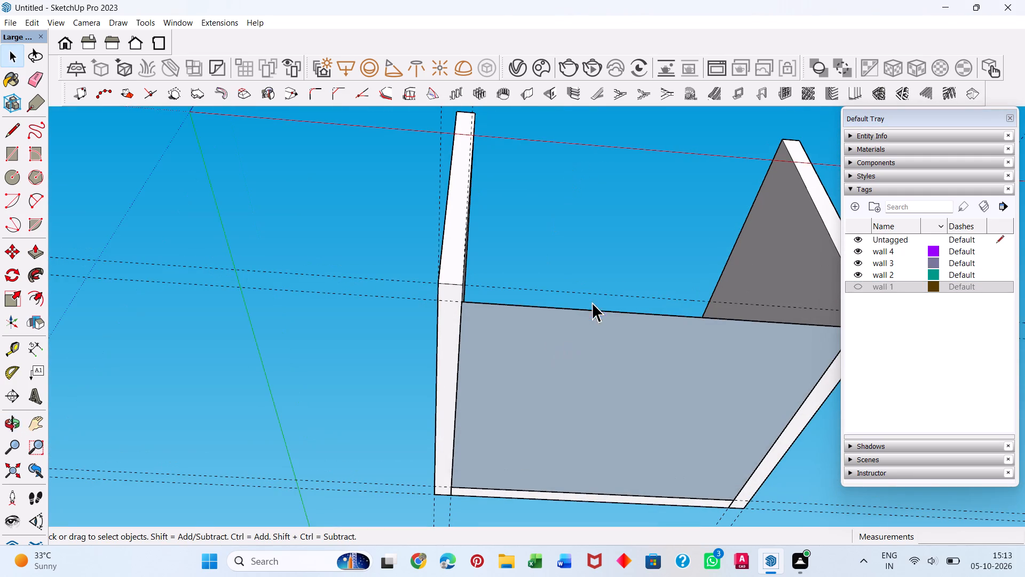
middle_click_drag(593, 303, 526, 506)
scroll(524, 499, "down", 1)
scroll(539, 436, "down", 4)
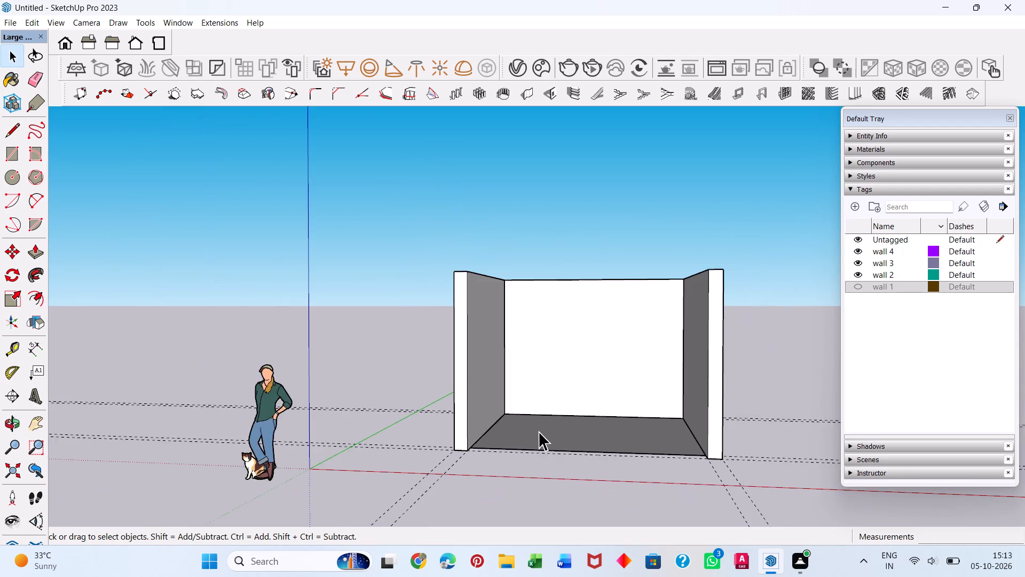
scroll(539, 427, "down", 5)
middle_click_drag(539, 432, 512, 548)
double_click(561, 417)
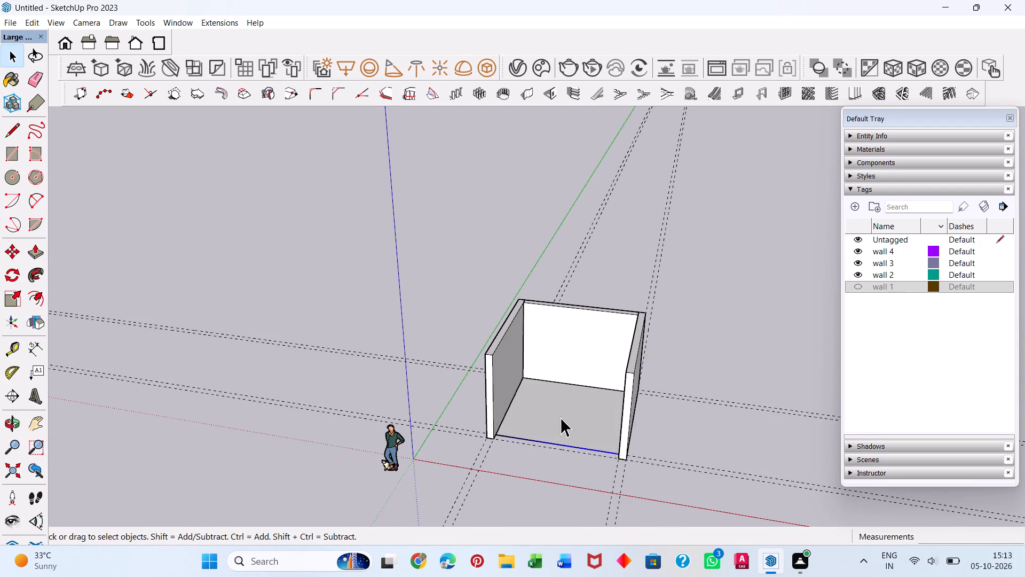
double_click(558, 417)
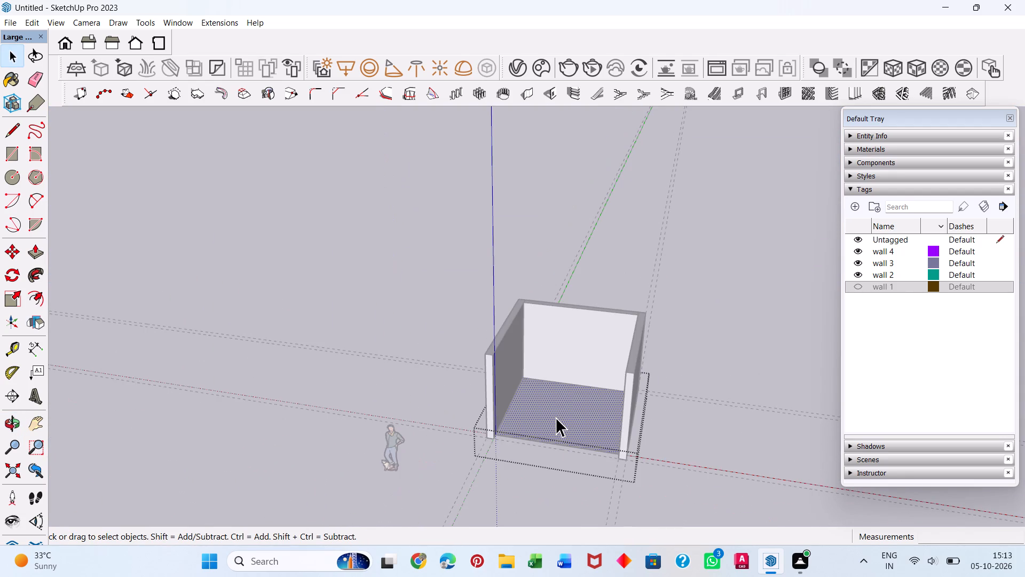
key("p")
left_click(551, 431)
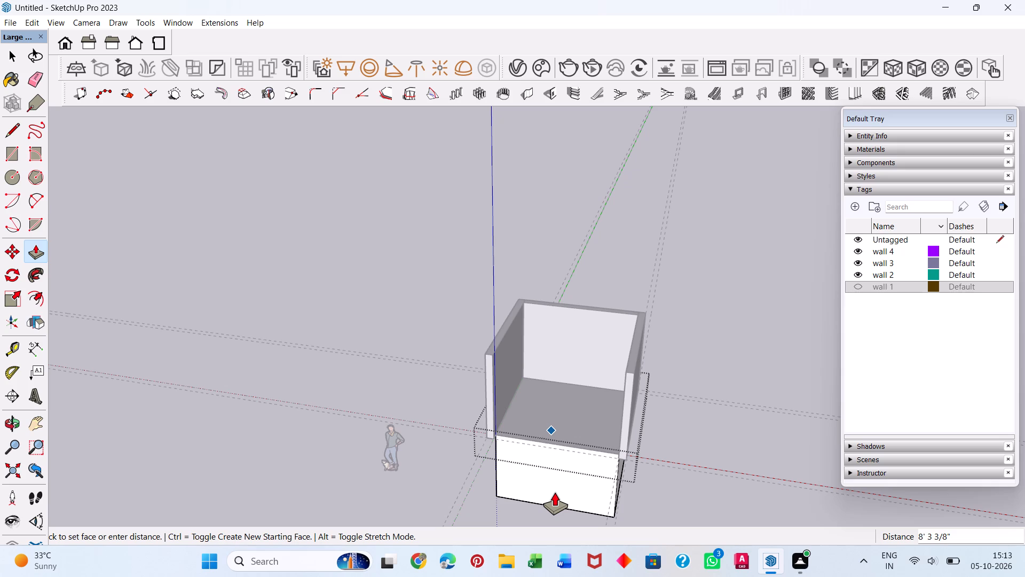
key("6")
key("shift+quotedbl")
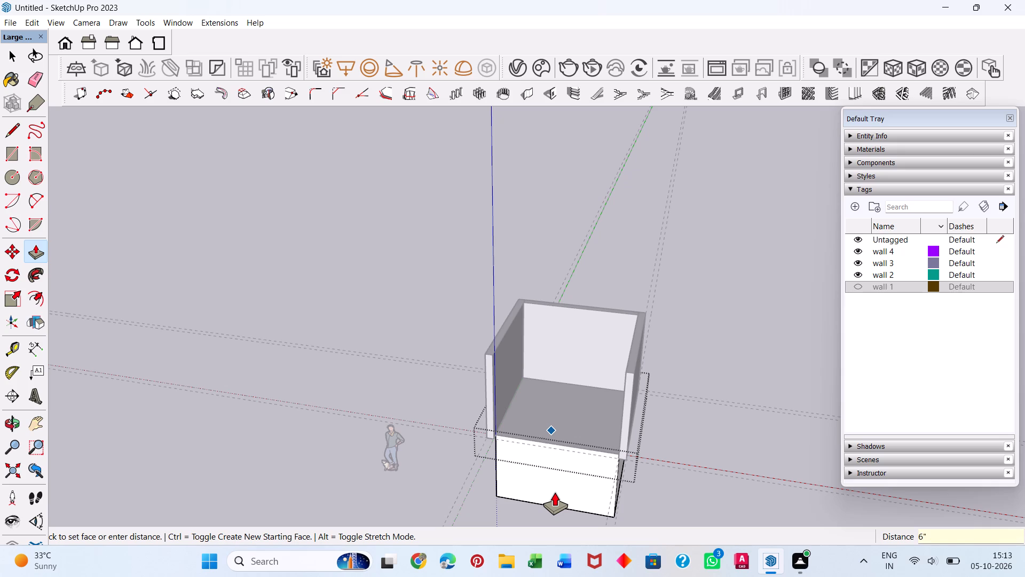
key("Return")
key("space")
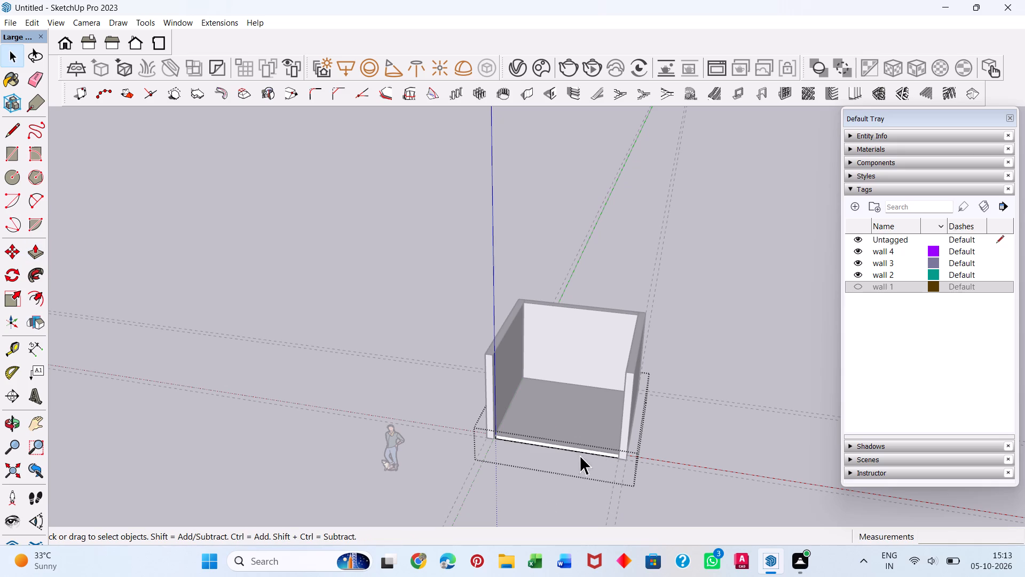
left_click(714, 469)
Reopen the floor group and pull the slab's side face nearest the scale figure out 9" to the wall's outer face.
middle_click_drag(471, 454, 548, 321)
scroll(544, 324, "up", 1)
scroll(556, 410, "up", 5)
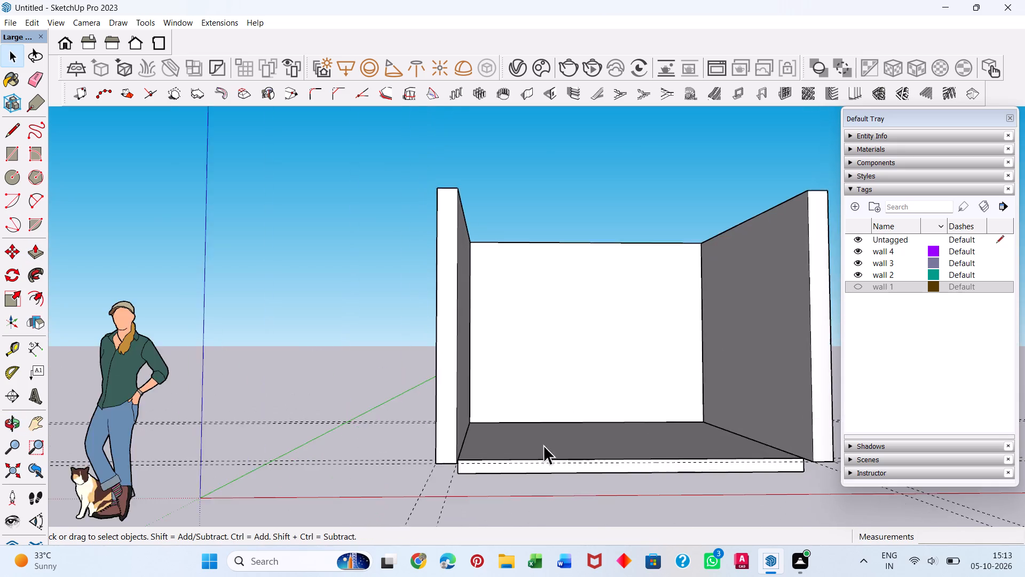
scroll(543, 445, "up", 5)
middle_click_drag(547, 433, 615, 347)
scroll(412, 378, "up", 2)
middle_click_drag(415, 380, 485, 430)
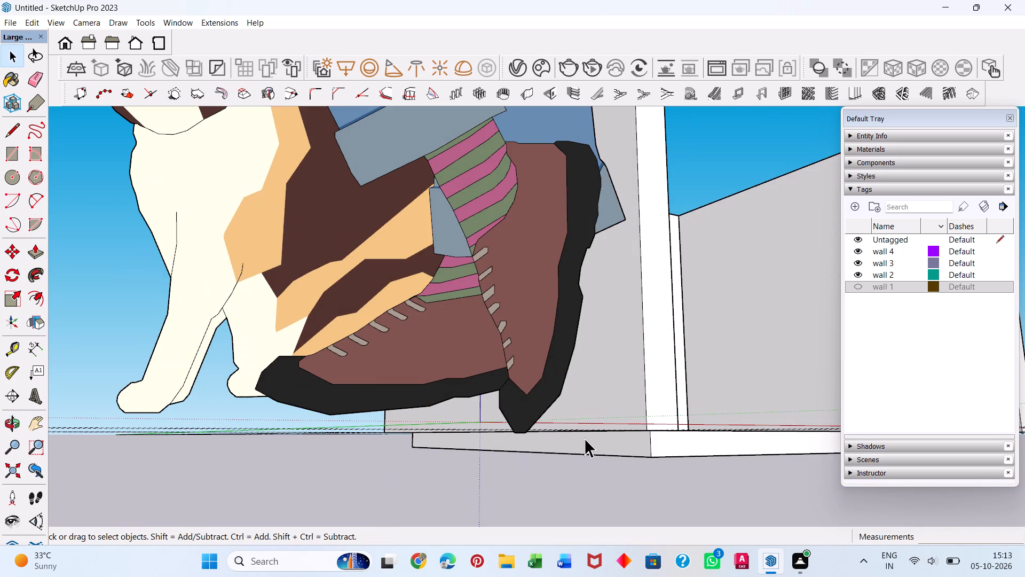
double_click(585, 438)
scroll(633, 446, "up", 9)
left_click(611, 445)
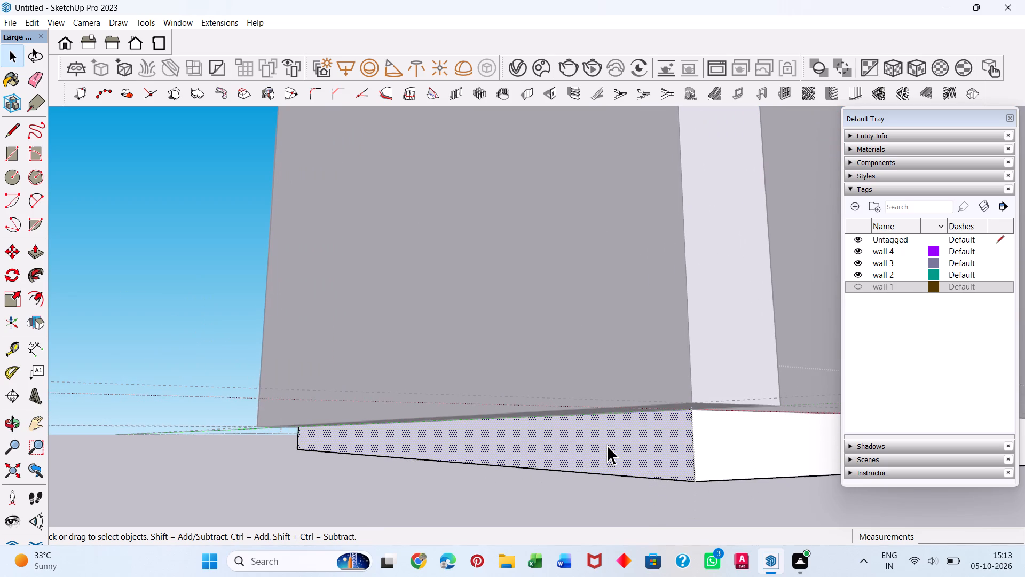
left_click(607, 445)
key("p")
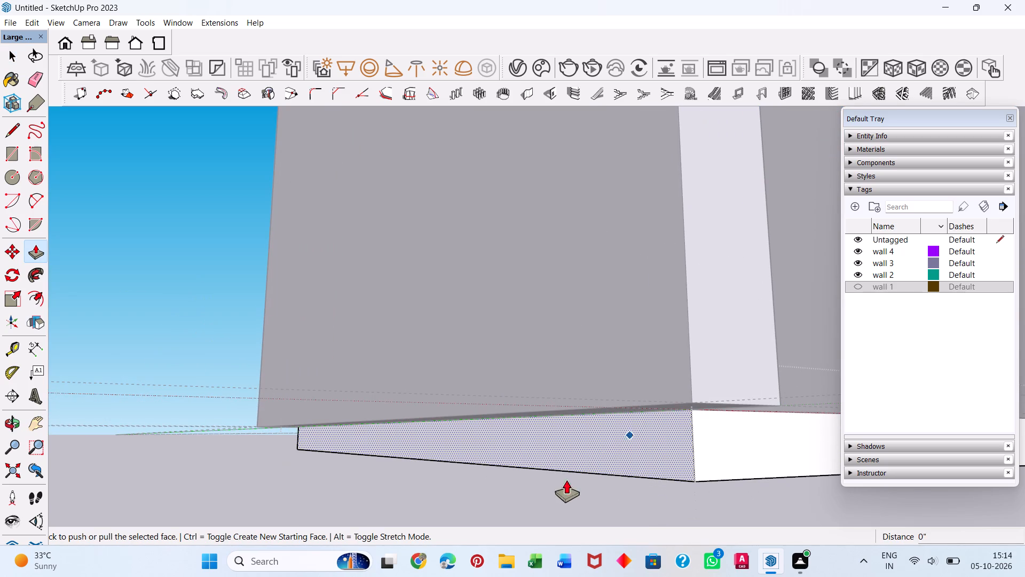
left_click(653, 457)
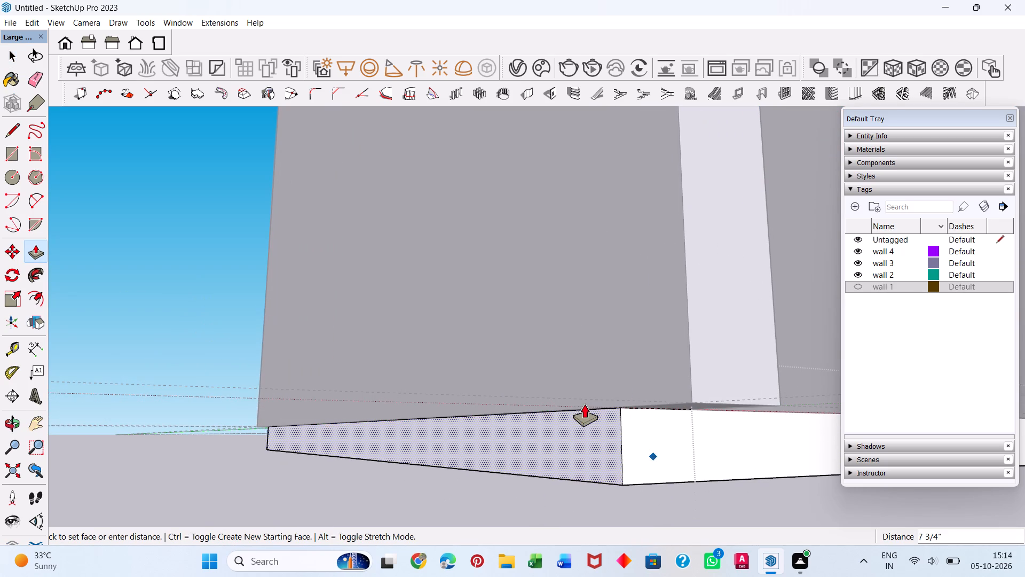
middle_click_drag(730, 349, 412, 348)
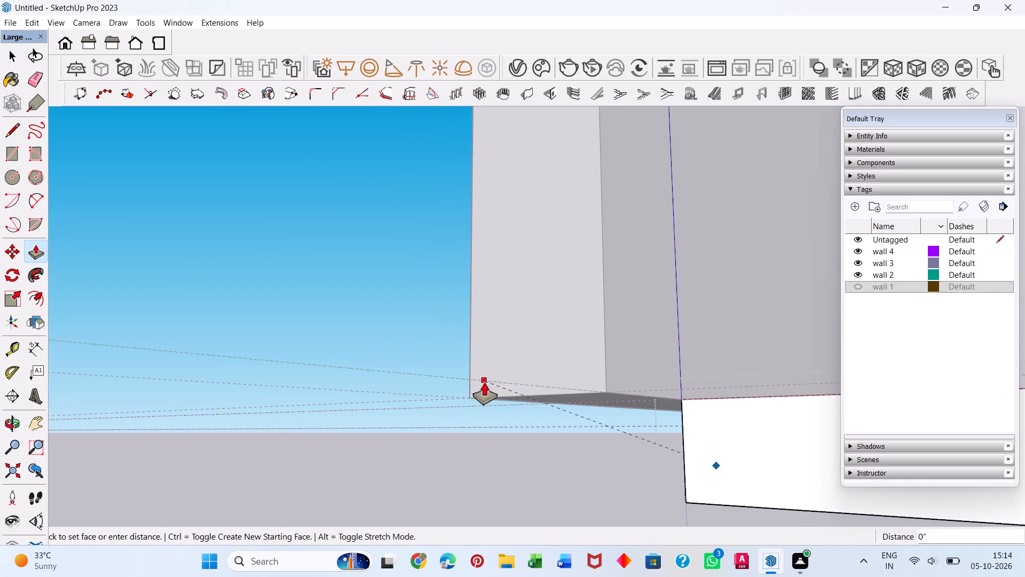
middle_click_drag(468, 392, 797, 456)
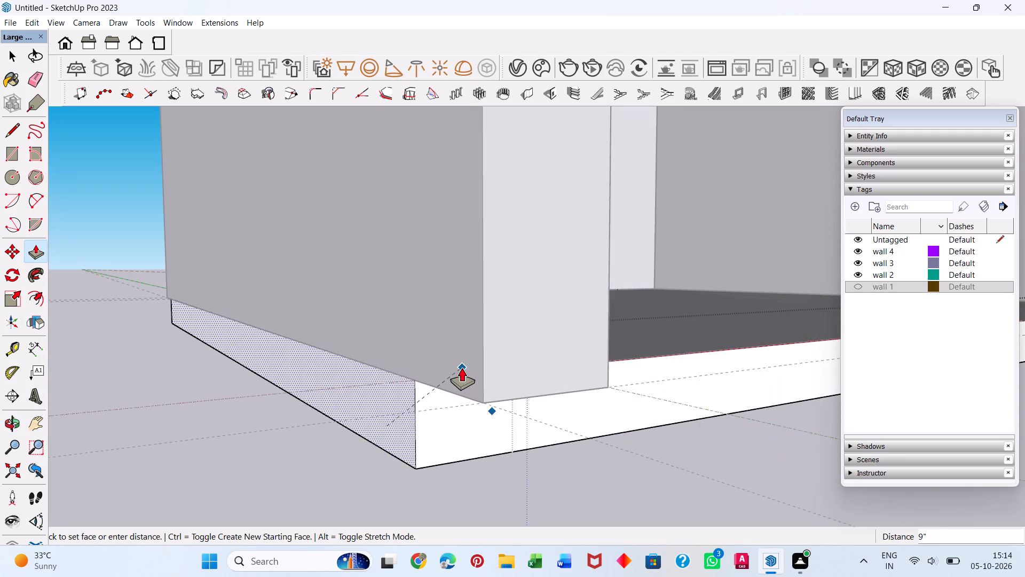
left_click(462, 368)
Pull the slab's opposite side face, farthest from the scale figure, out 9" to that wall's outer face.
middle_click_drag(516, 410, 210, 367)
scroll(581, 425, "down", 5)
scroll(665, 462, "down", 4)
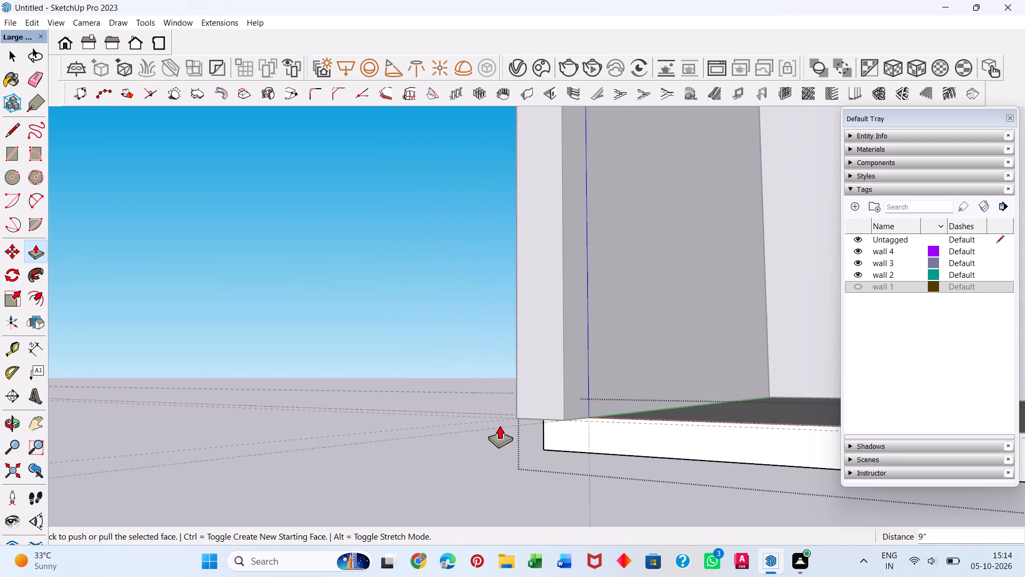
scroll(500, 425, "down", 20)
middle_click_drag(645, 435, 385, 404)
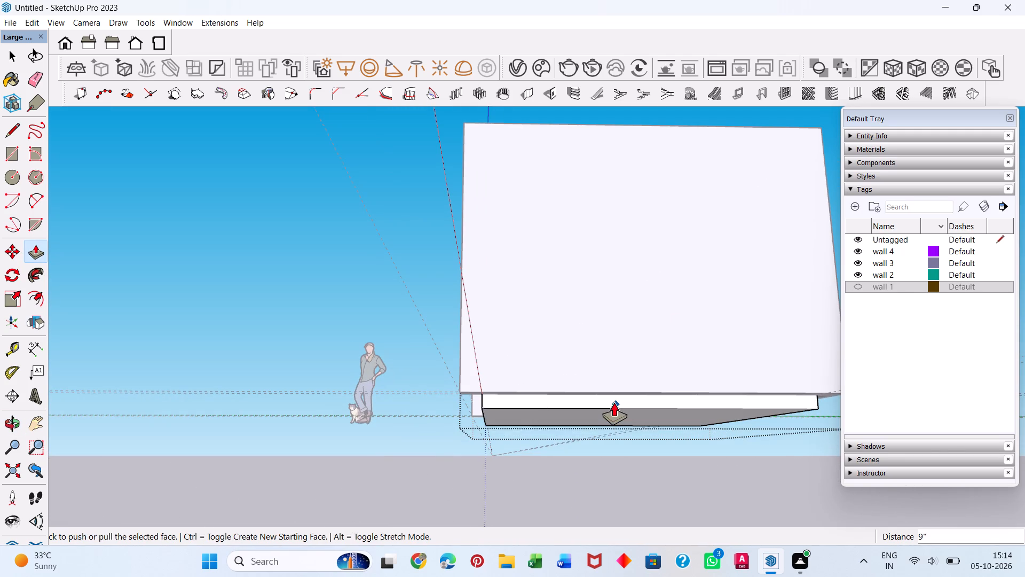
left_click(614, 402)
key("Escape")
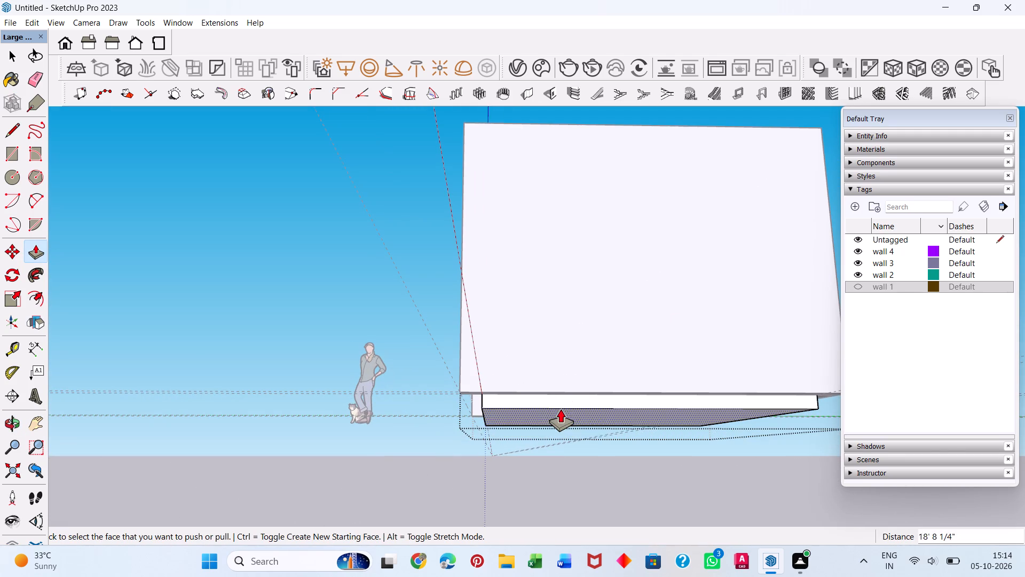
key("space")
key("space")
left_click(586, 399)
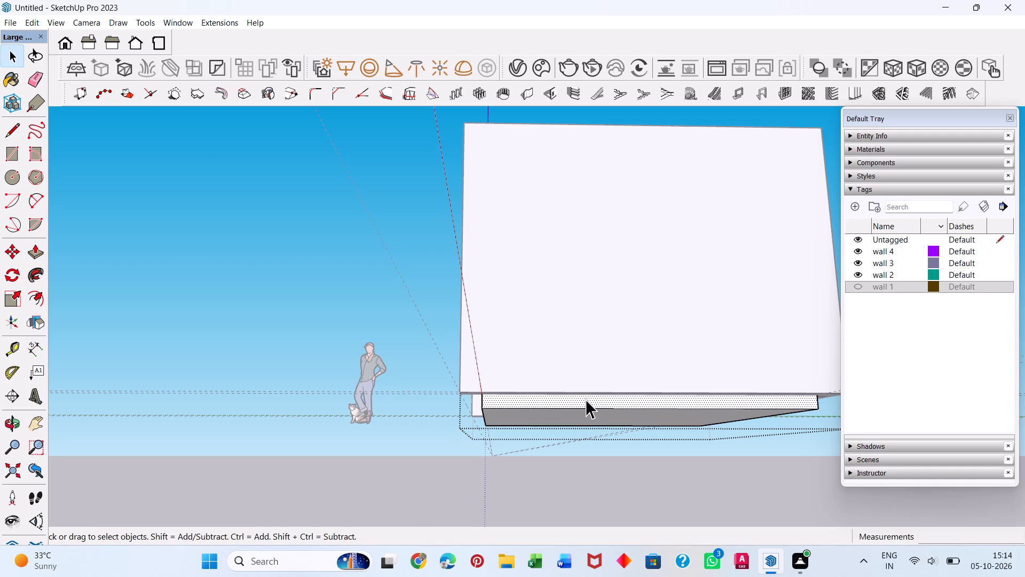
key("p")
left_click(577, 399)
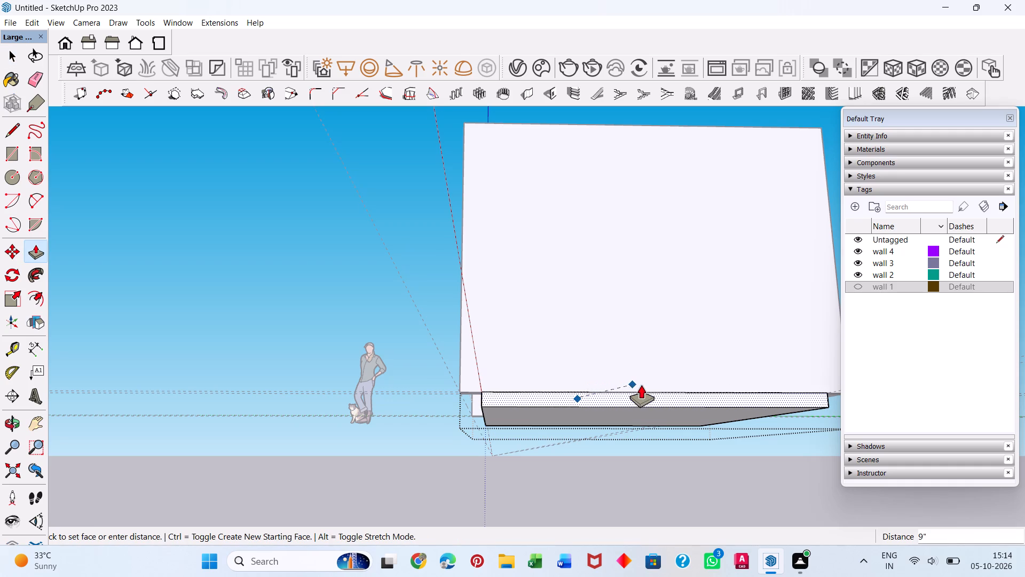
left_click(644, 385)
key("space")
Pull the slab's back side face under wall 3 out 9" to the wall's outer face.
middle_click_drag(482, 423, 667, 428)
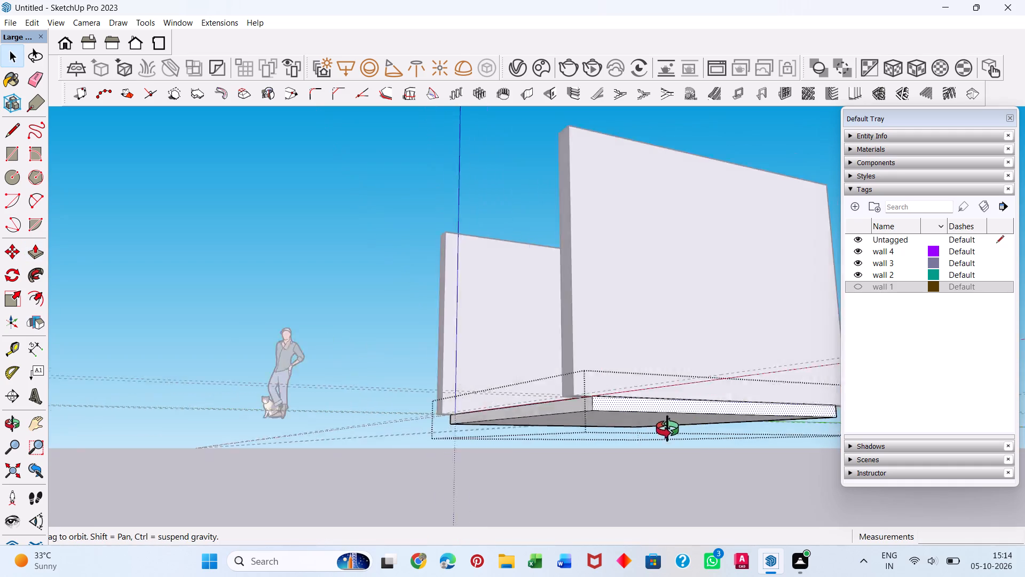
middle_click_drag(667, 428, 717, 431)
middle_click_drag(502, 427, 803, 458)
middle_click_drag(456, 426, 550, 379)
scroll(469, 417, "up", 2)
scroll(525, 418, "up", 5)
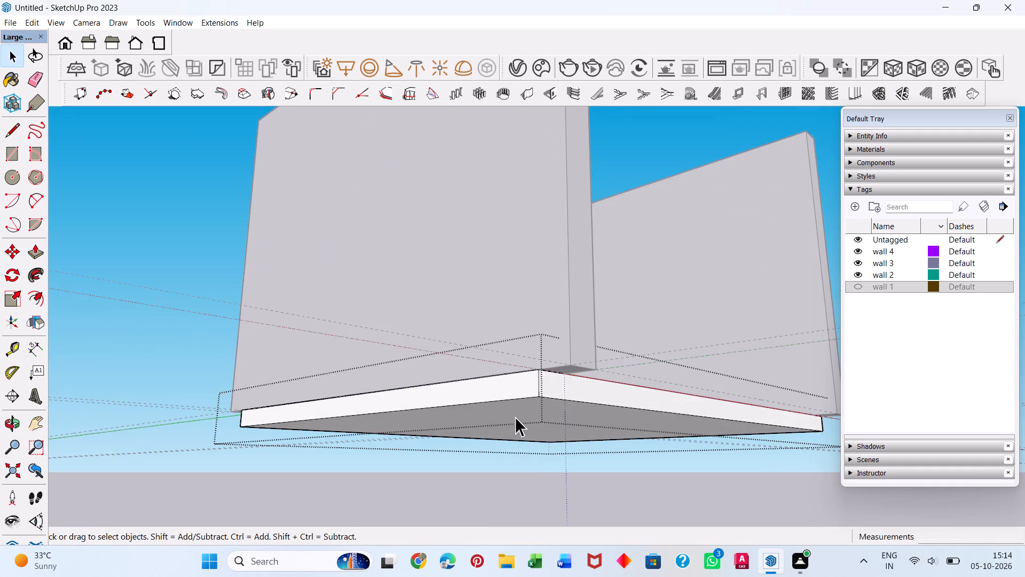
scroll(504, 409, "down", 1)
middle_click_drag(589, 408, 958, 395)
middle_click_drag(421, 390, 669, 363)
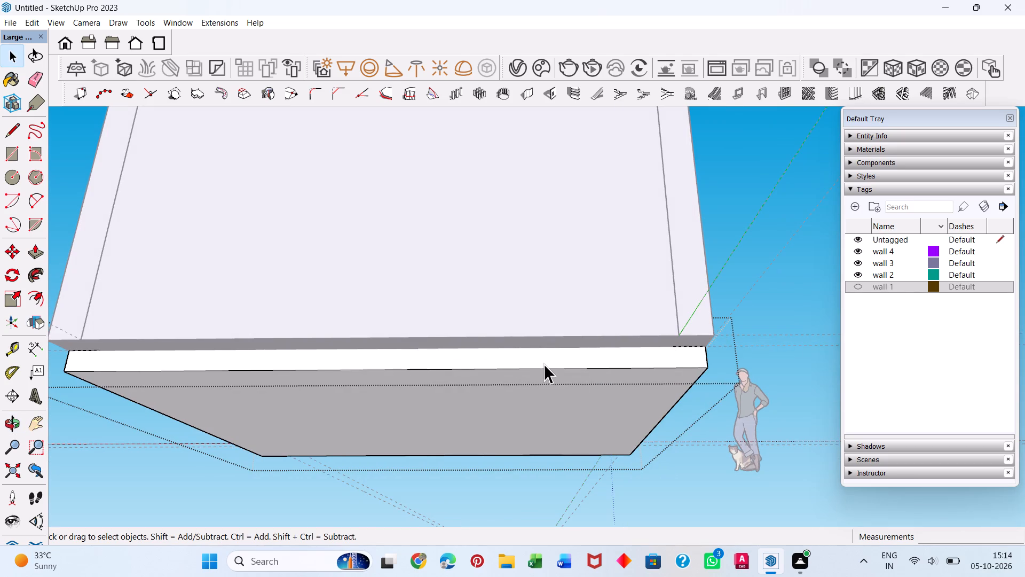
left_click(545, 361)
key("p")
left_click(537, 356)
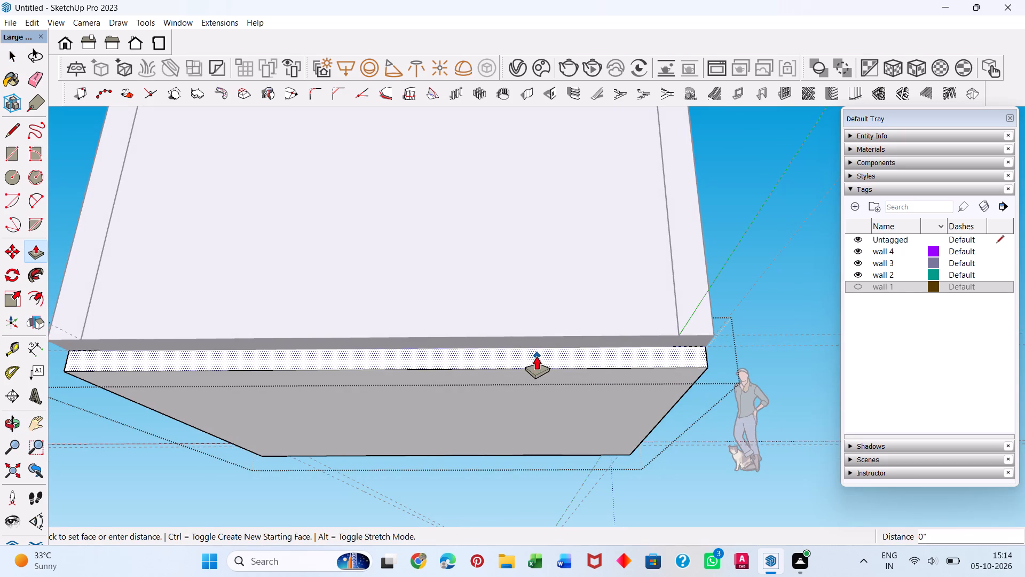
left_click(557, 317)
Make the wall 1 tag visible again.
scroll(688, 389, "down", 2)
middle_click_drag(699, 409, 642, 450)
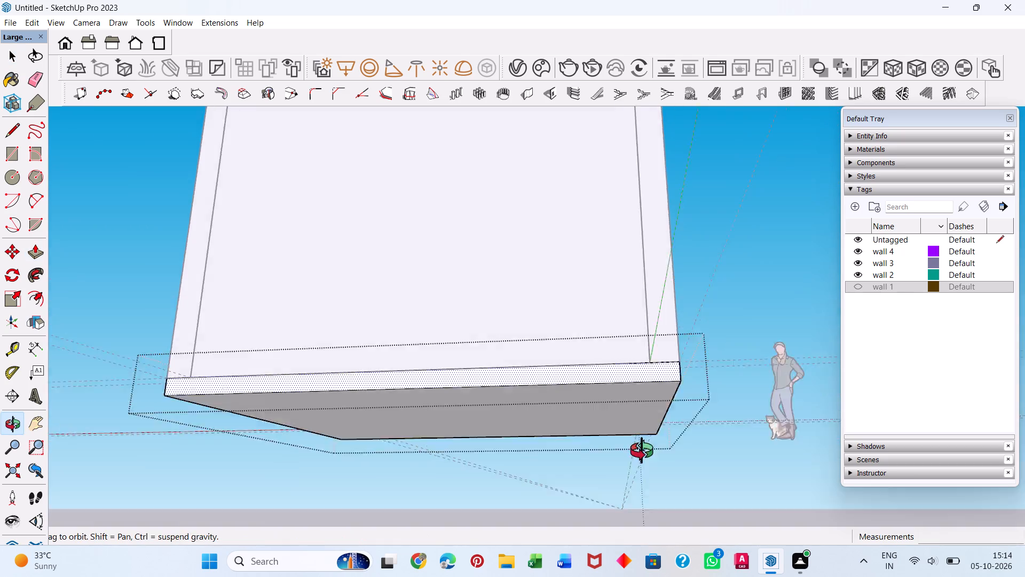
middle_click_drag(642, 450, 434, 513)
middle_click_drag(755, 435, 394, 428)
middle_click_drag(711, 415, 493, 423)
scroll(493, 423, "up", 1)
scroll(714, 457, "down", 7)
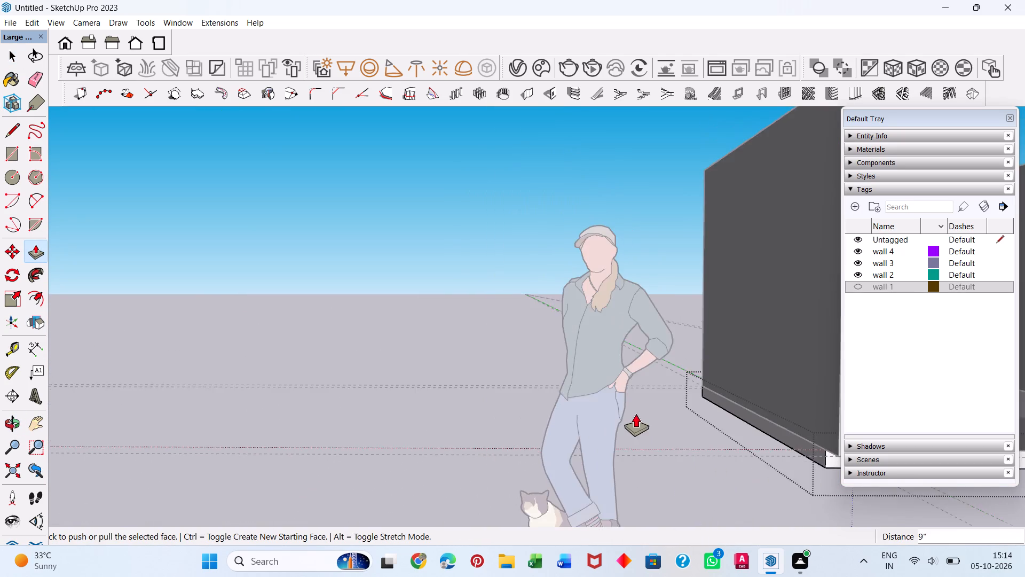
scroll(636, 414, "down", 2)
key("space")
left_click(857, 286)
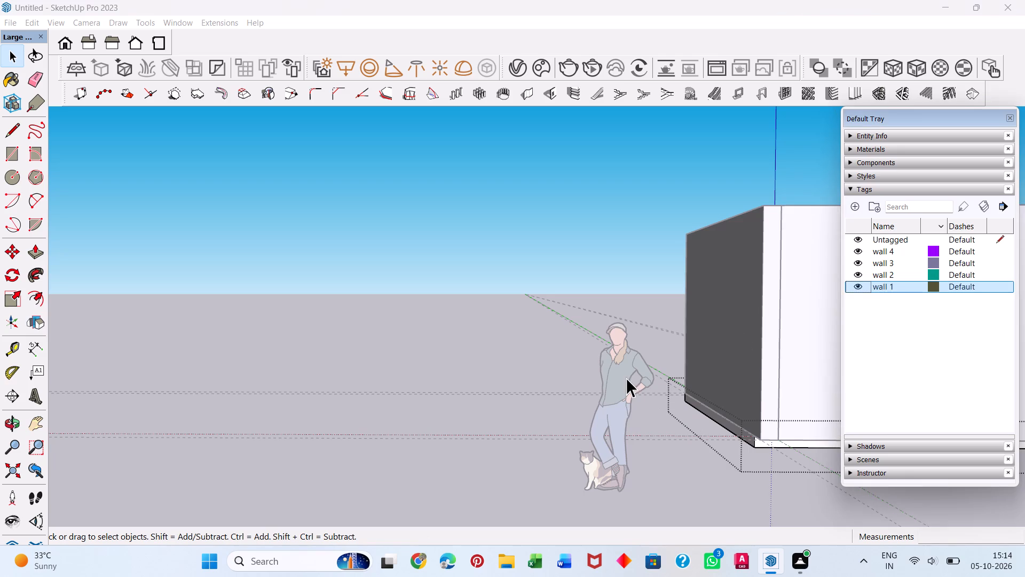
Pull the slab's front side face under wall 1 out 9" to the wall's outer face.
middle_click_drag(601, 385, 541, 392)
scroll(547, 391, "down", 3)
scroll(746, 389, "down", 10)
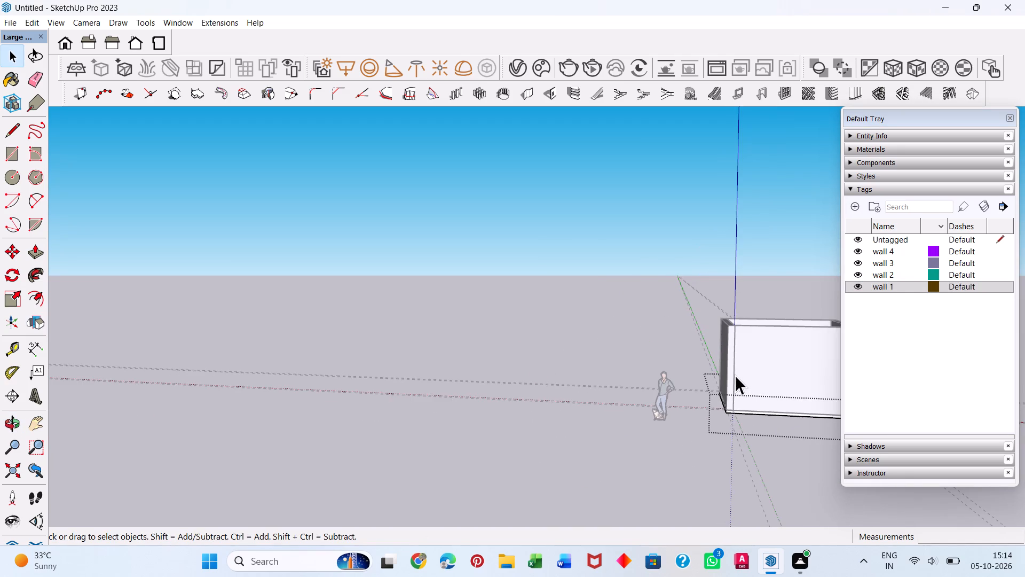
middle_click_drag(733, 381, 433, 362)
left_click_drag(733, 381, 431, 362)
middle_click_drag(487, 394, 540, 399)
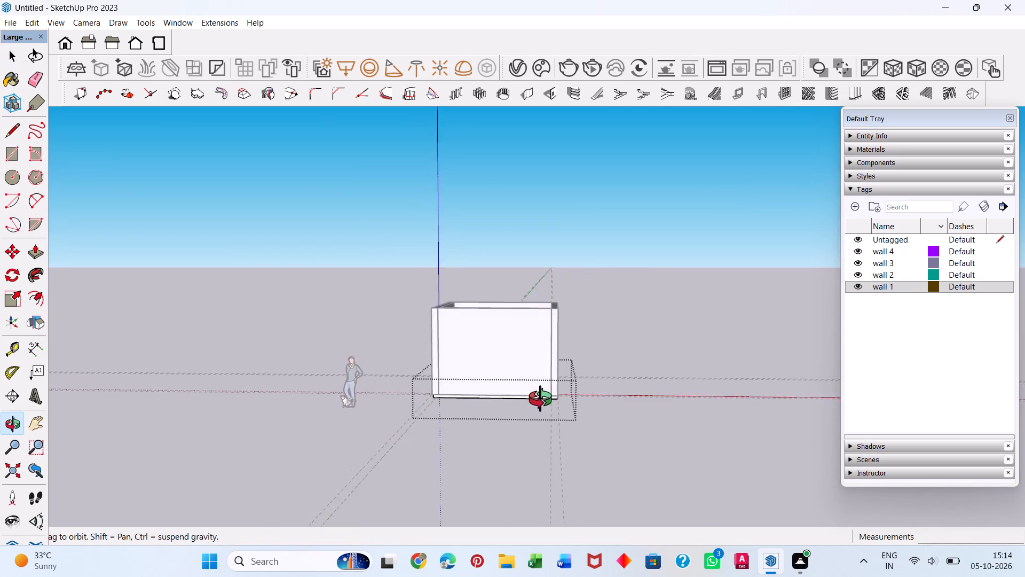
middle_click_drag(540, 399, 547, 402)
scroll(481, 384, "up", 6)
middle_click_drag(485, 411, 558, 292)
left_click(501, 376)
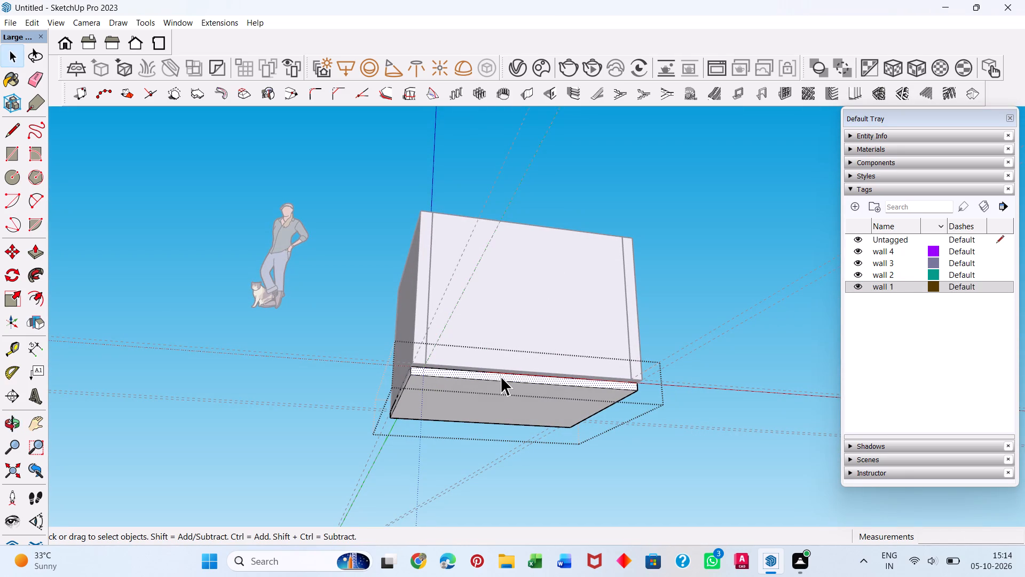
key("p")
left_click(503, 372)
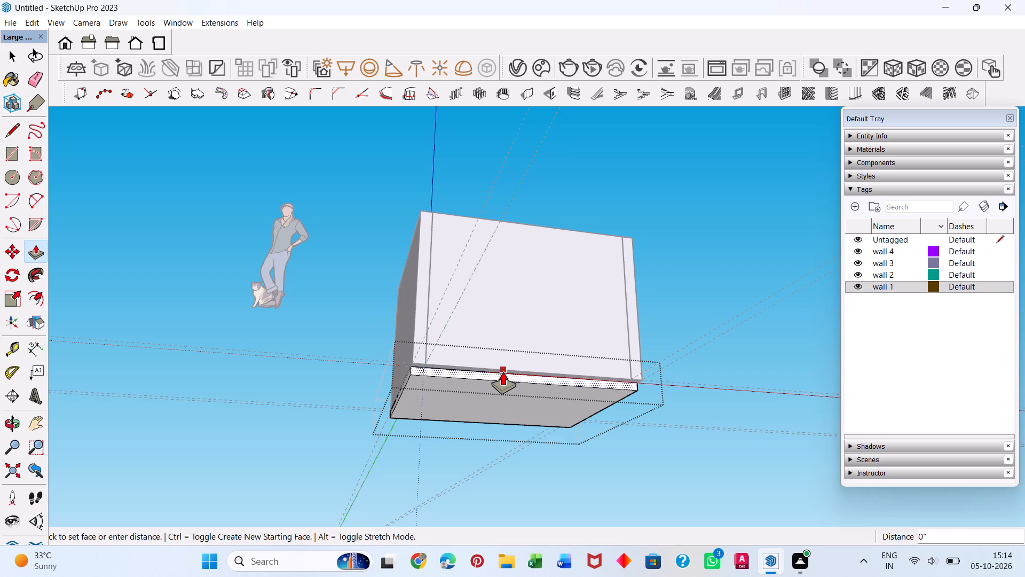
middle_click_drag(519, 337, 493, 442)
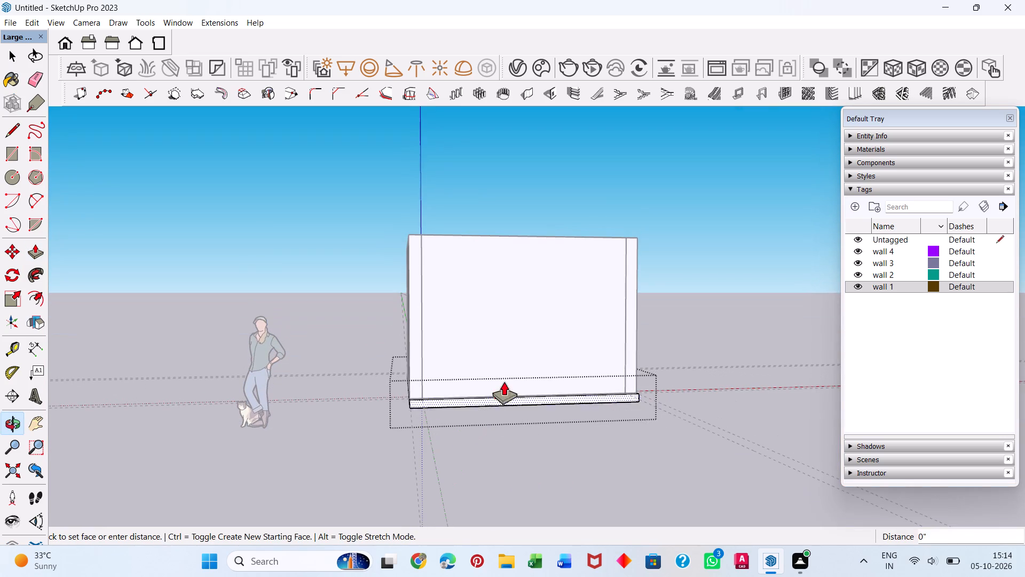
key("Escape")
scroll(486, 414, "up", 3)
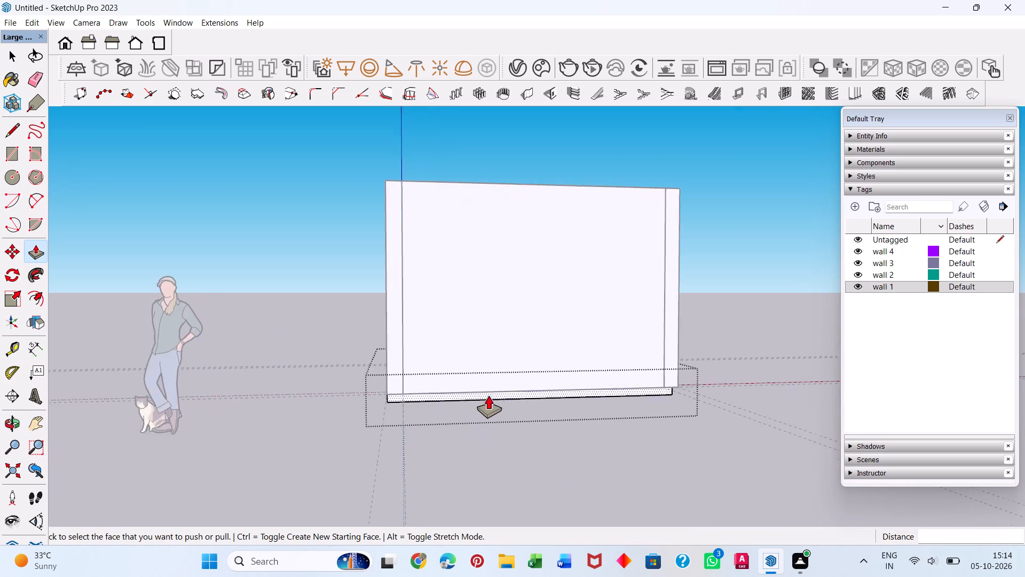
scroll(488, 395, "up", 5)
middle_click_drag(489, 387, 512, 319)
left_click(499, 360)
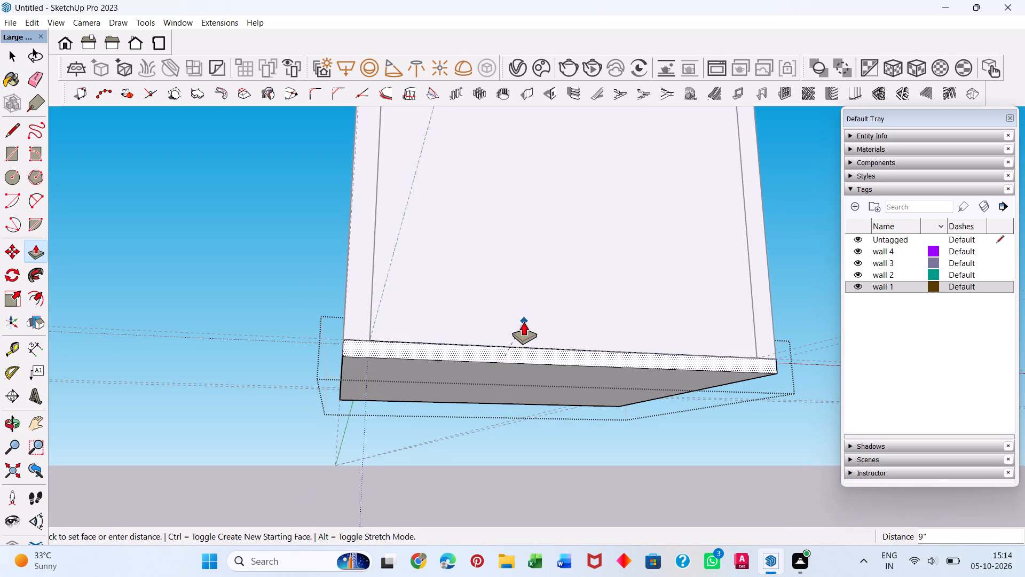
middle_click_drag(524, 323, 481, 449)
left_click(491, 389)
key("space")
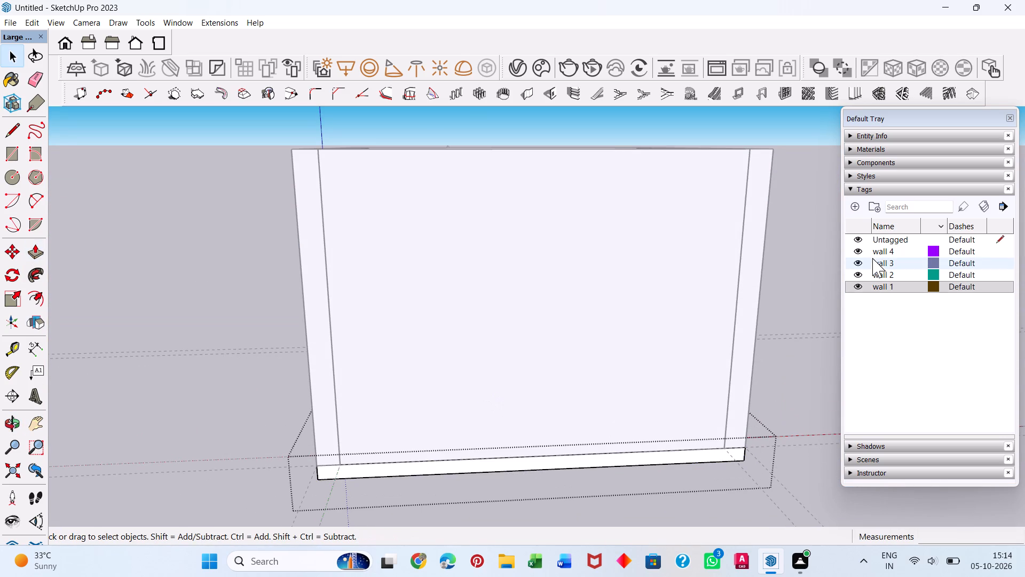
Hide the wall 1 tag to expose the floor inside the room.
left_click(858, 289)
middle_click_drag(774, 401, 683, 506)
scroll(686, 495, "down", 10)
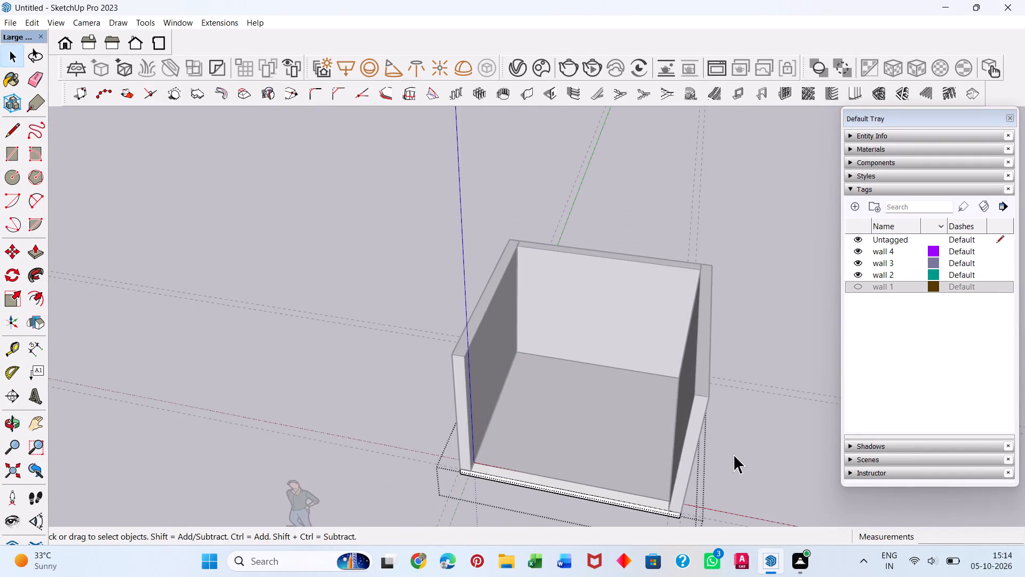
middle_click_drag(645, 506, 695, 463)
scroll(566, 457, "up", 4)
middle_click_drag(564, 470, 538, 519)
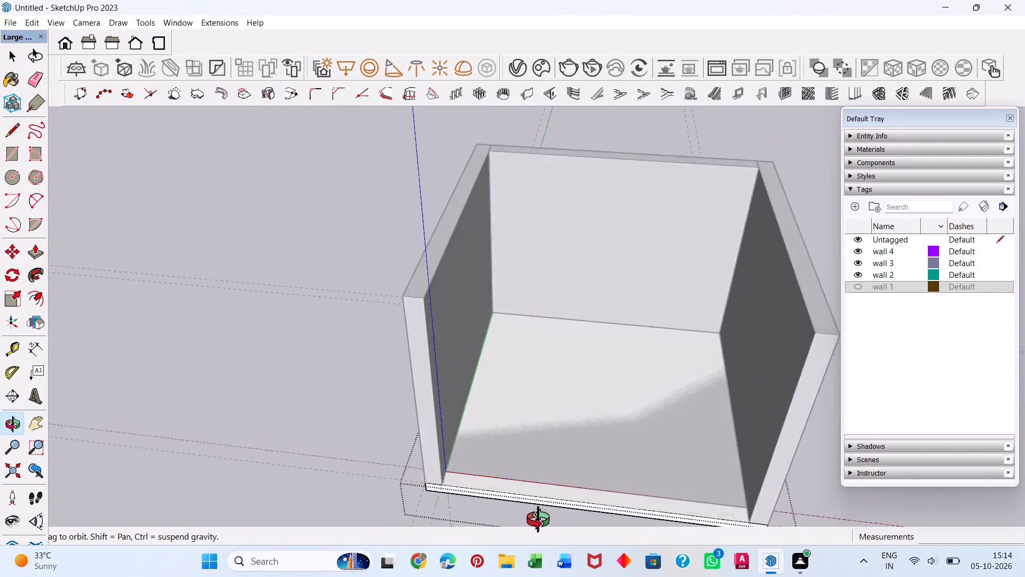
middle_click_drag(538, 519, 532, 525)
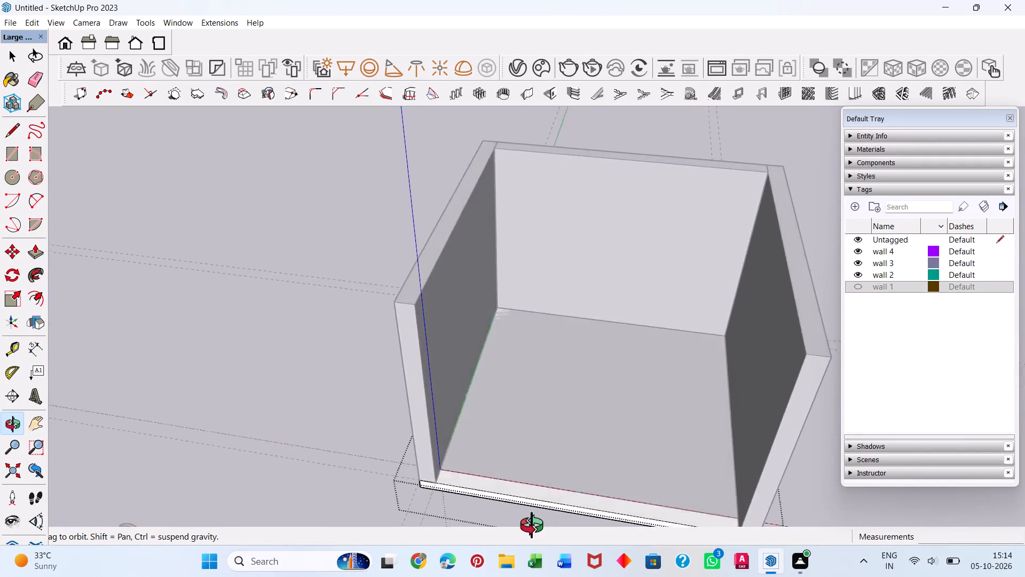
middle_click_drag(532, 525, 551, 530)
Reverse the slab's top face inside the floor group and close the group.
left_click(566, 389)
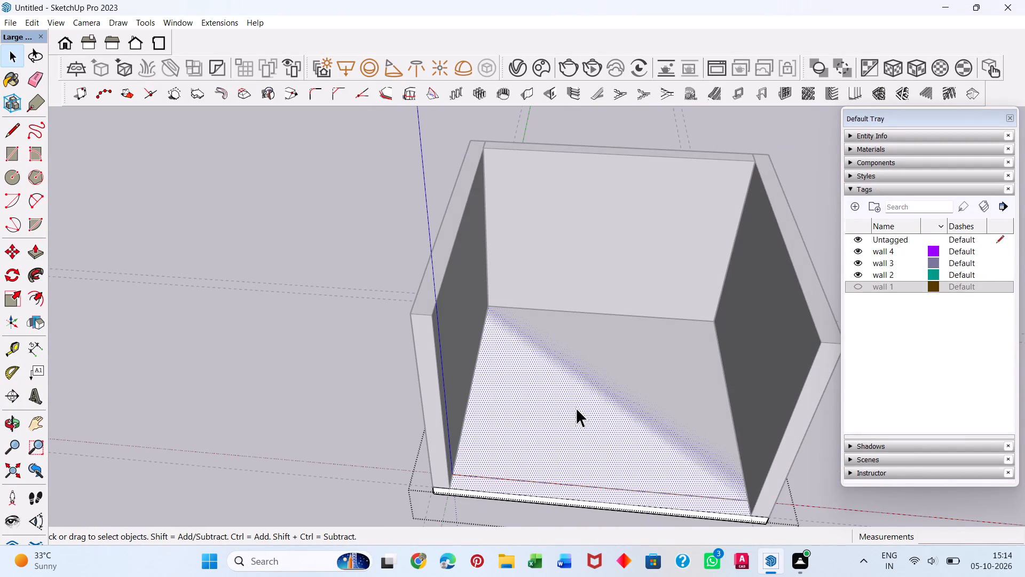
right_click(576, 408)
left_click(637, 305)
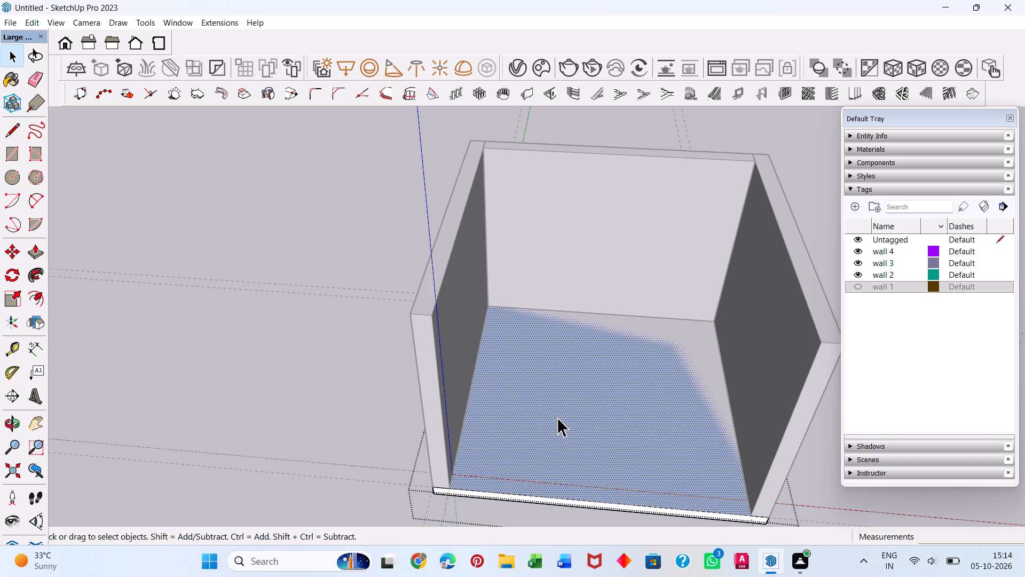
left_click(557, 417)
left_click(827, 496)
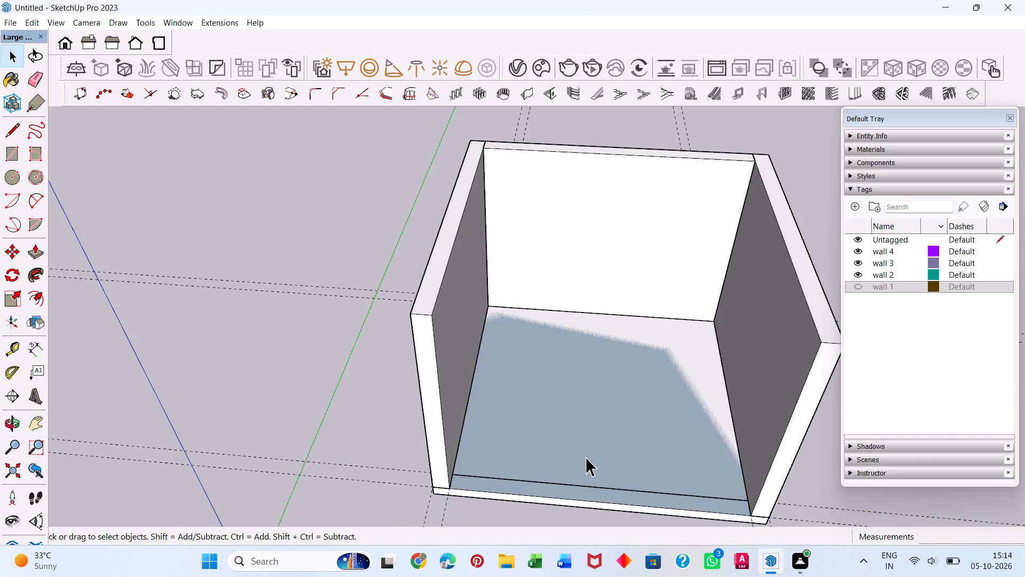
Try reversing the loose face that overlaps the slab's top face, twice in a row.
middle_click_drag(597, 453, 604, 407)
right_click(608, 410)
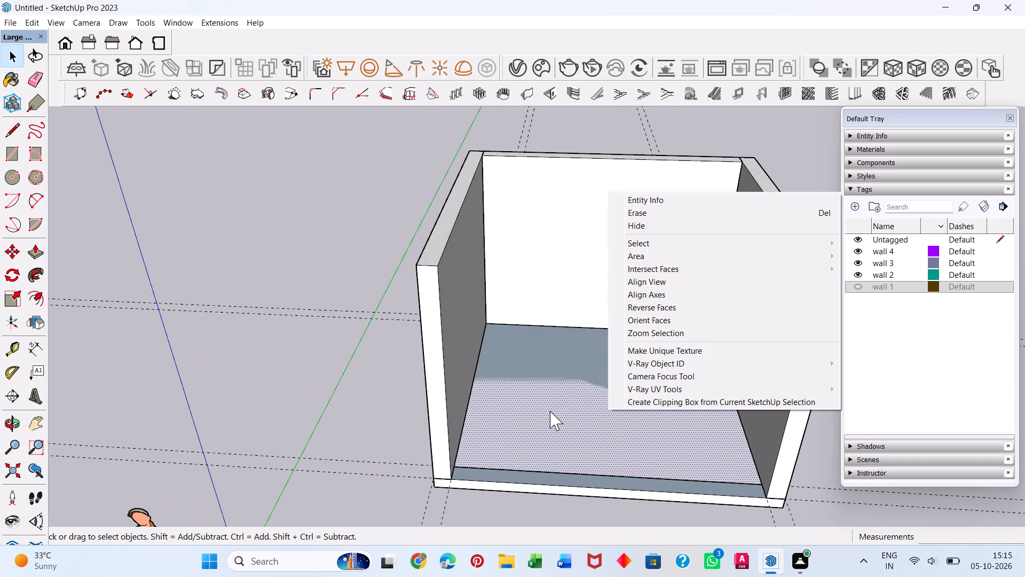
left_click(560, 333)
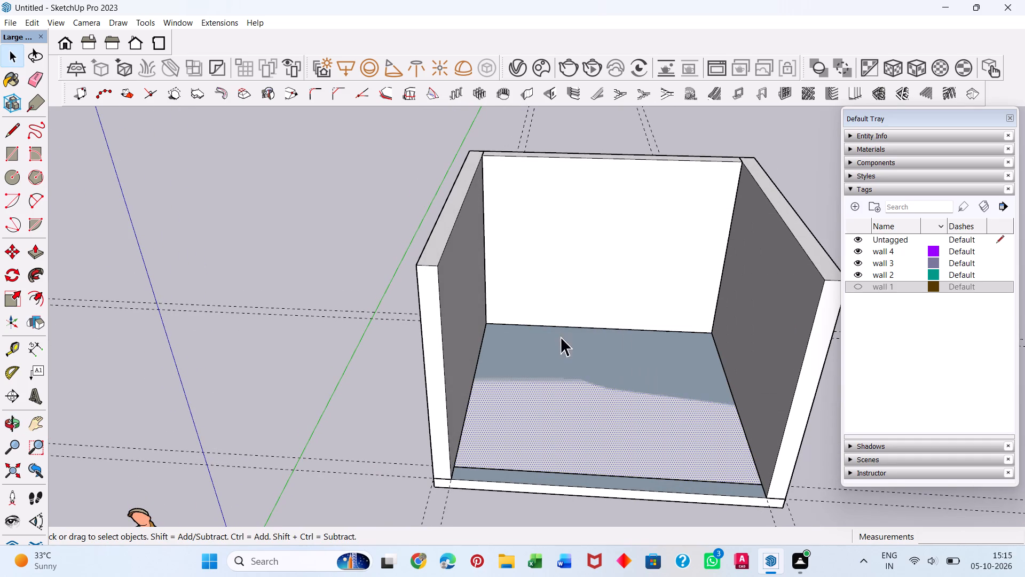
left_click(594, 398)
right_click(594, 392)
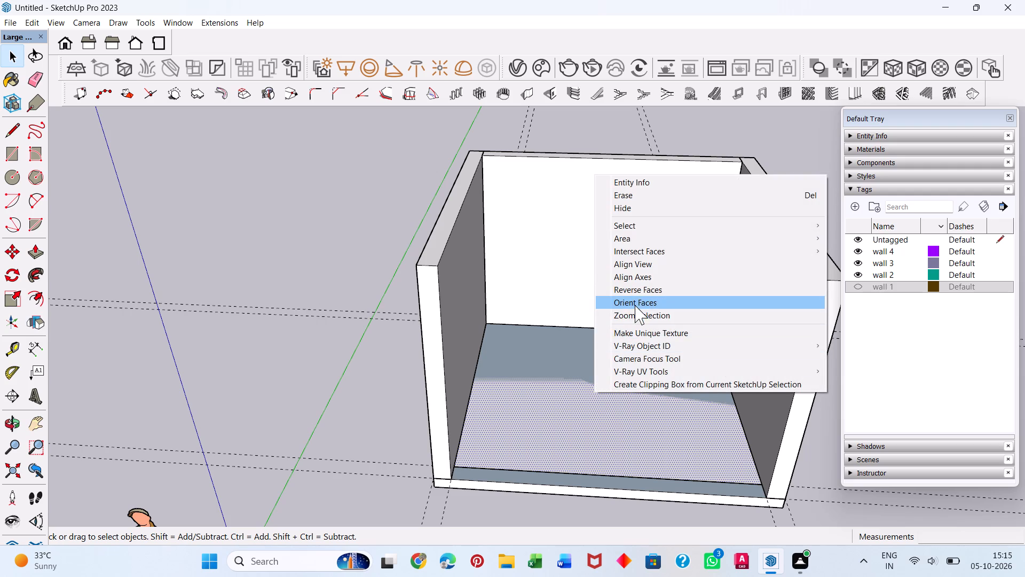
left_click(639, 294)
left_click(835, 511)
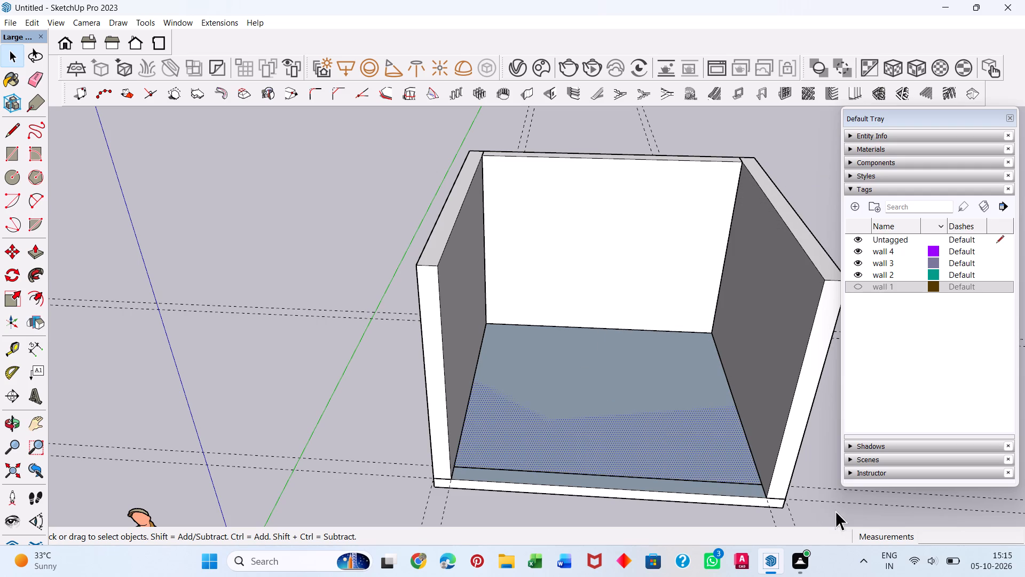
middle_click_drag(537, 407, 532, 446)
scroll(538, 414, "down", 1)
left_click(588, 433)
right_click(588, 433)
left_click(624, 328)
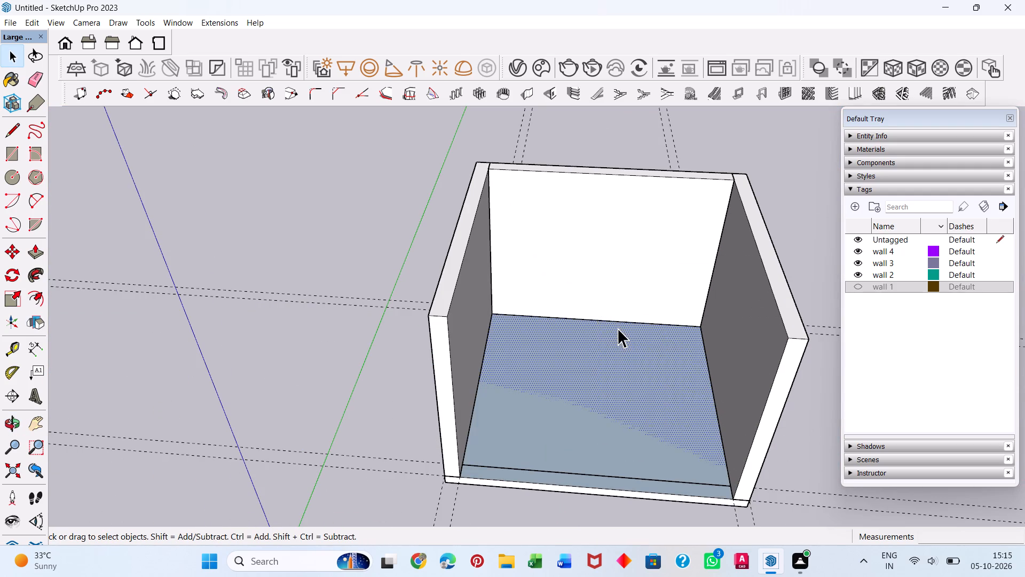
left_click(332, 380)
Delete the loose floor face's front edge, along wall 1's inner line, to remove the face overlapping the slab.
middle_click_drag(552, 435, 626, 347)
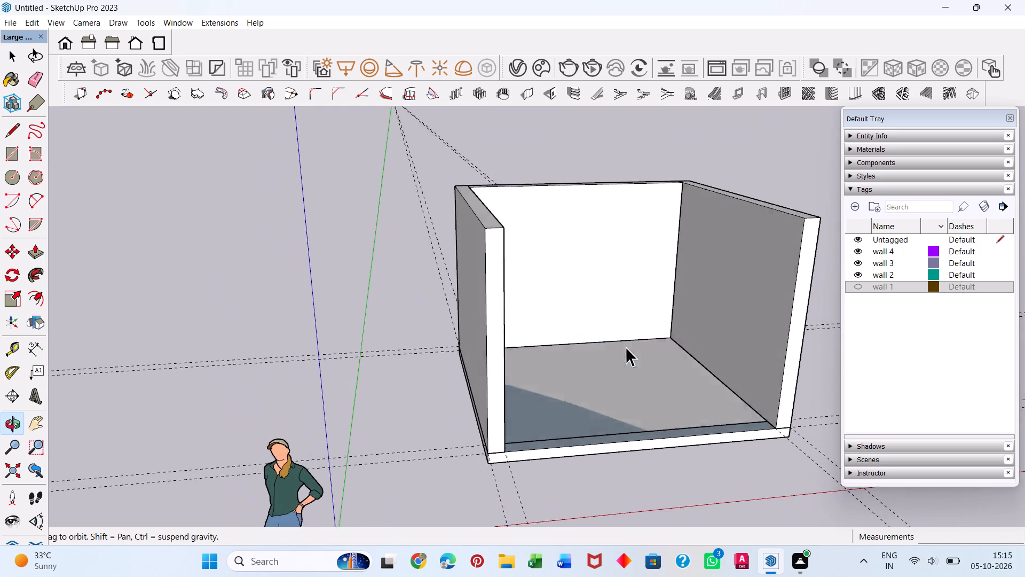
middle_click_drag(626, 347, 626, 346)
scroll(589, 454, "up", 10)
middle_click_drag(542, 451, 509, 501)
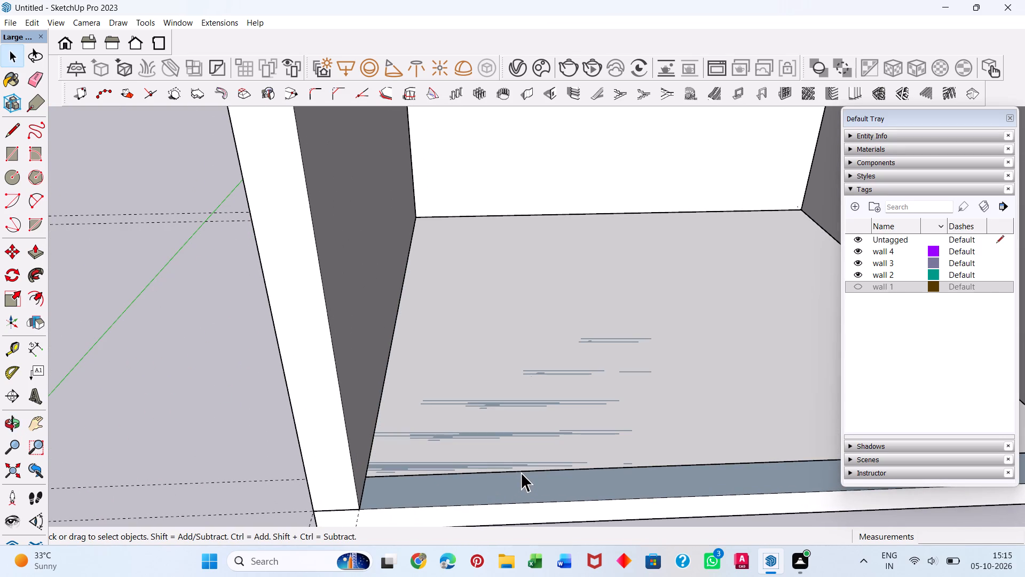
left_click(521, 472)
key("Delete")
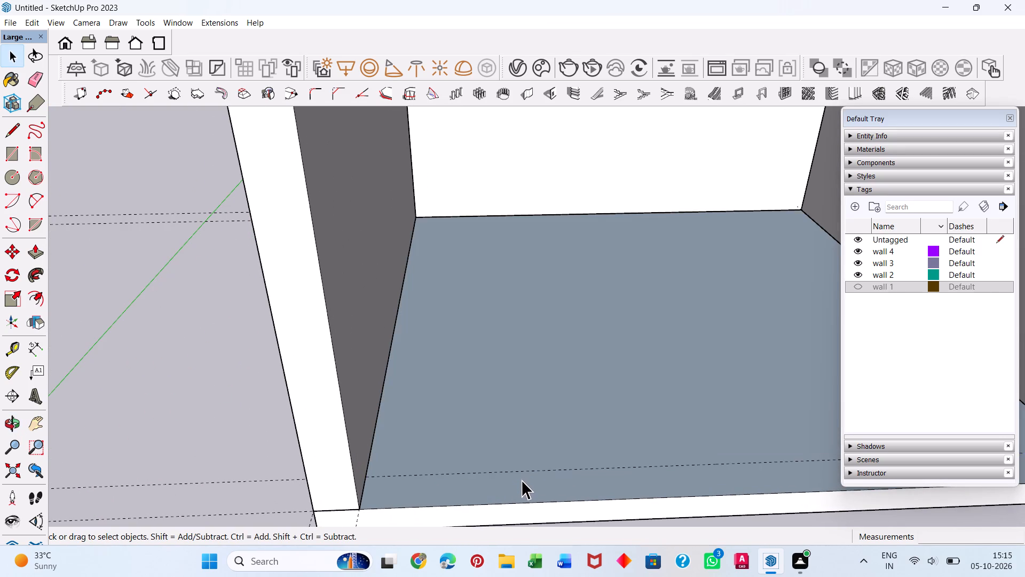
Reopen the floor group, reverse the slab's top face to its front side, and close the group.
scroll(541, 472, "down", 16)
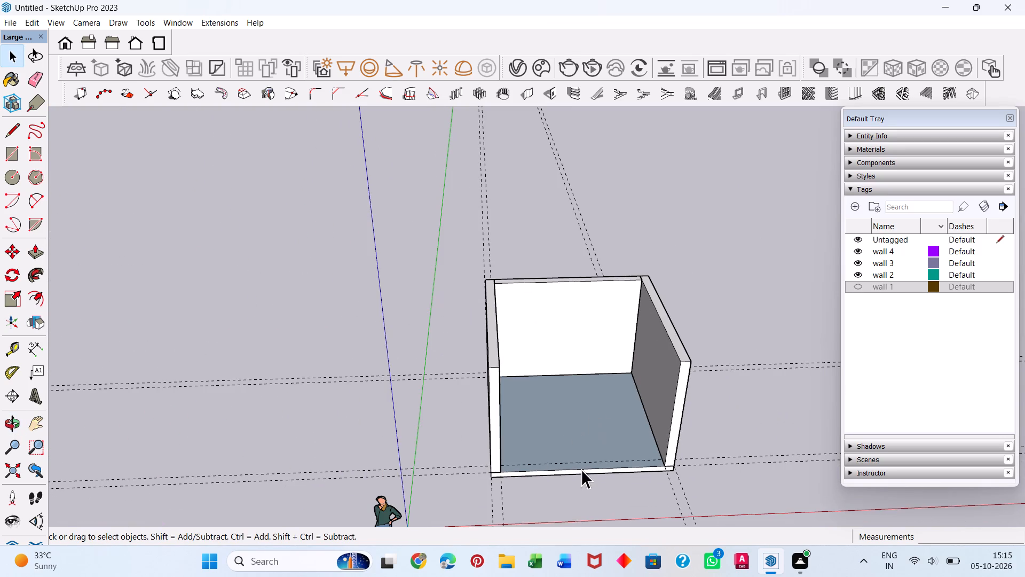
middle_click_drag(571, 483, 480, 528)
left_click(525, 461)
left_click(550, 436)
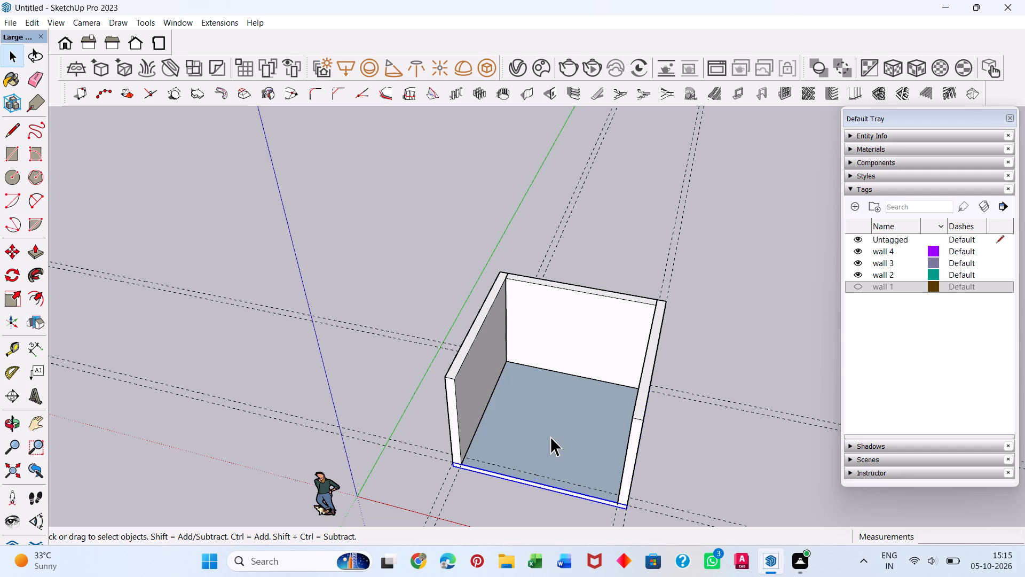
double_click(554, 428)
double_click(543, 430)
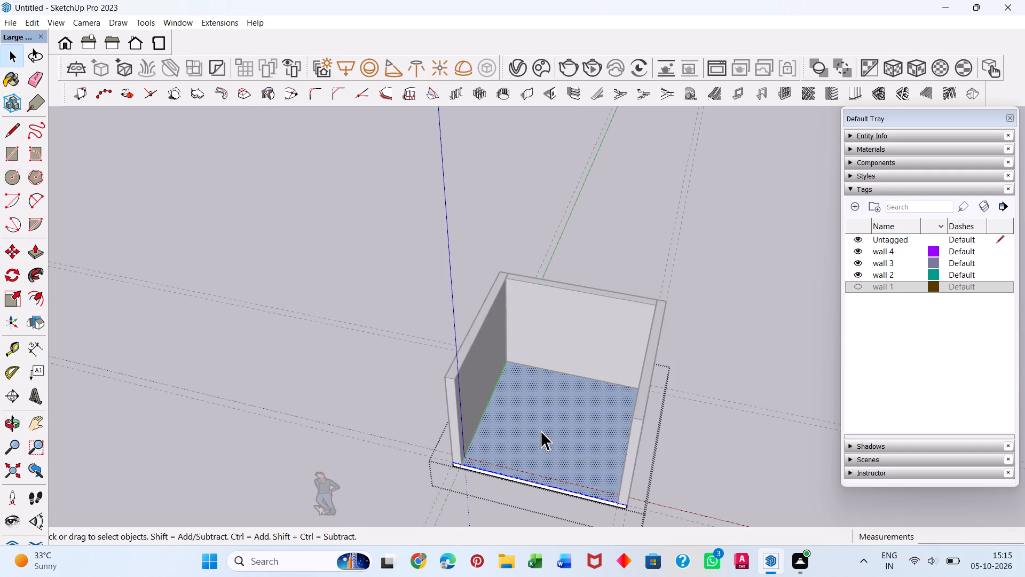
right_click(541, 431)
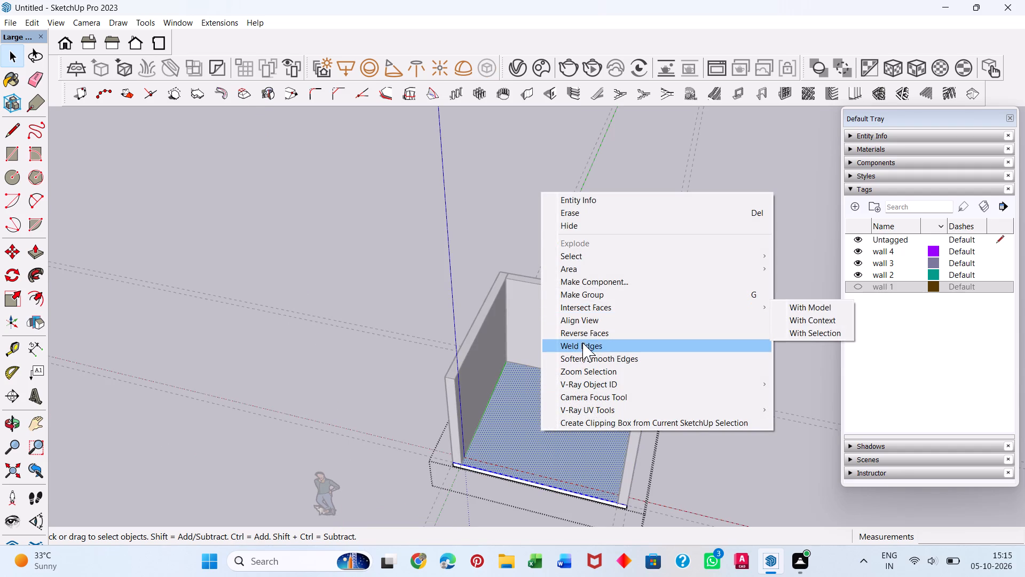
left_click(586, 334)
left_click(717, 440)
Examine the floor slab and walls from the front, from beneath and from above.
middle_click_drag(533, 475, 634, 318)
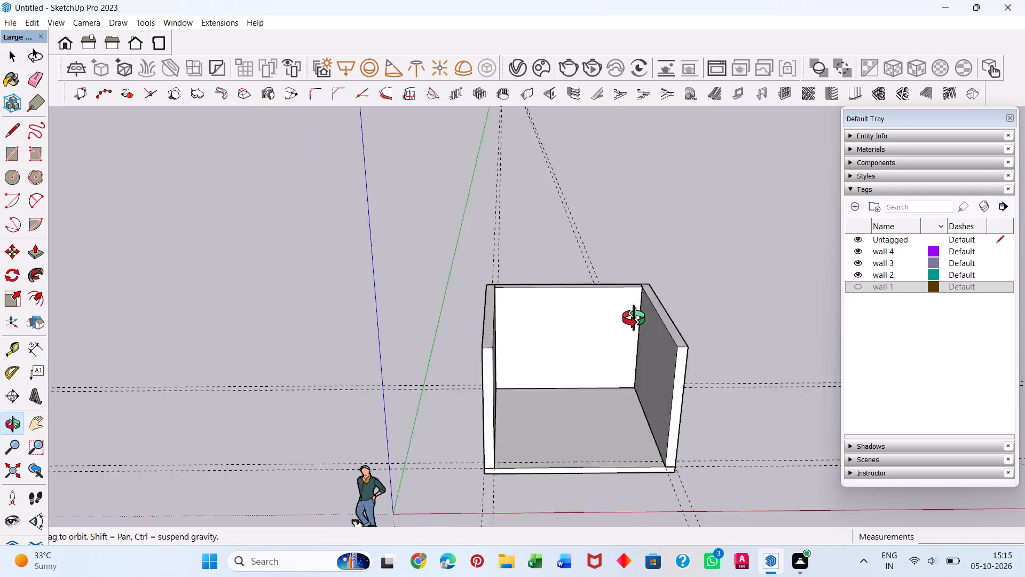
middle_click_drag(634, 318, 668, 426)
scroll(668, 426, "down", 2)
middle_click_drag(579, 479, 513, 197)
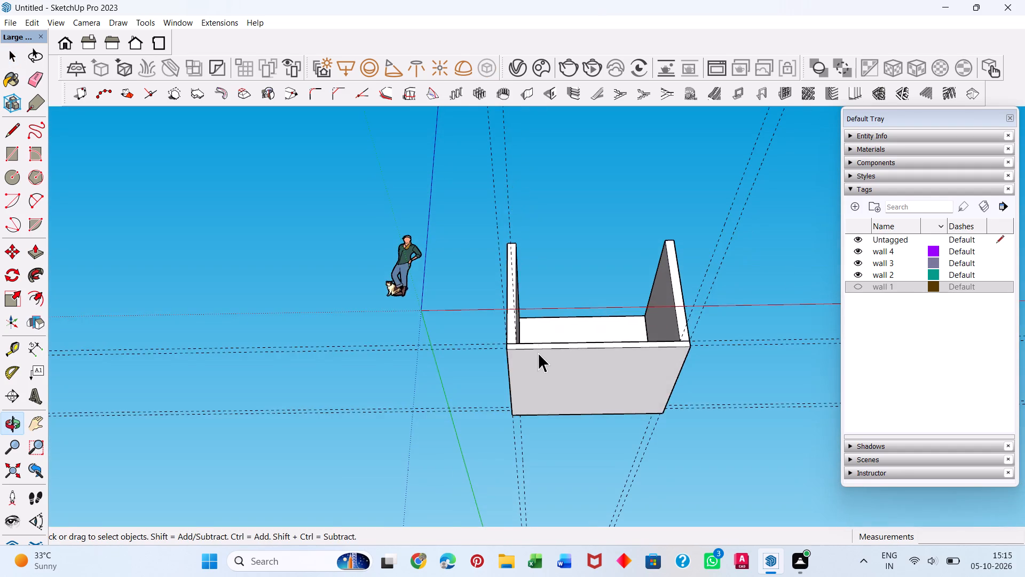
scroll(545, 370, "up", 4)
scroll(591, 338, "up", 1)
scroll(591, 338, "down", 10)
middle_click_drag(604, 340, 589, 503)
middle_click_drag(605, 326, 601, 360)
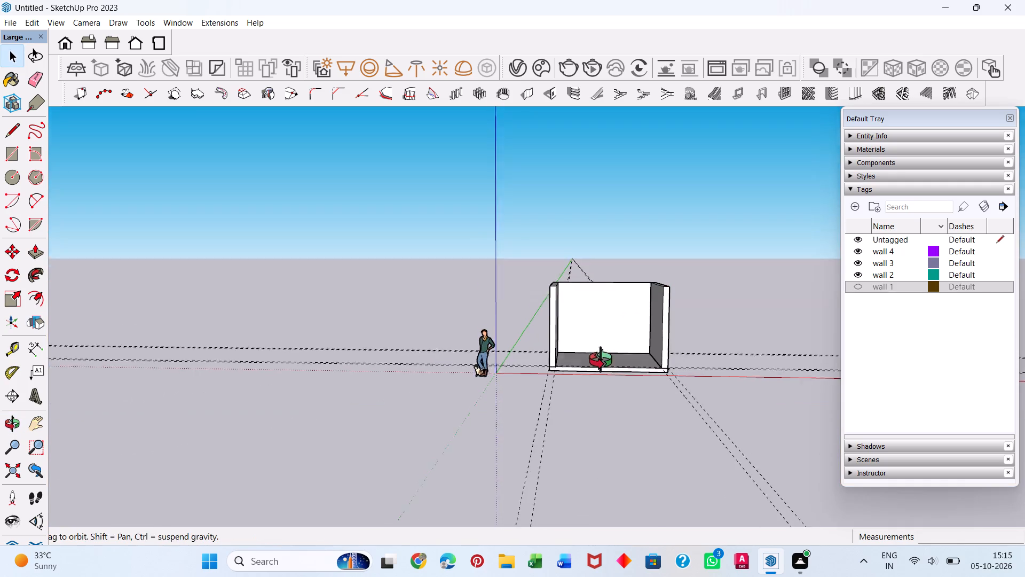
middle_click_drag(601, 360, 595, 504)
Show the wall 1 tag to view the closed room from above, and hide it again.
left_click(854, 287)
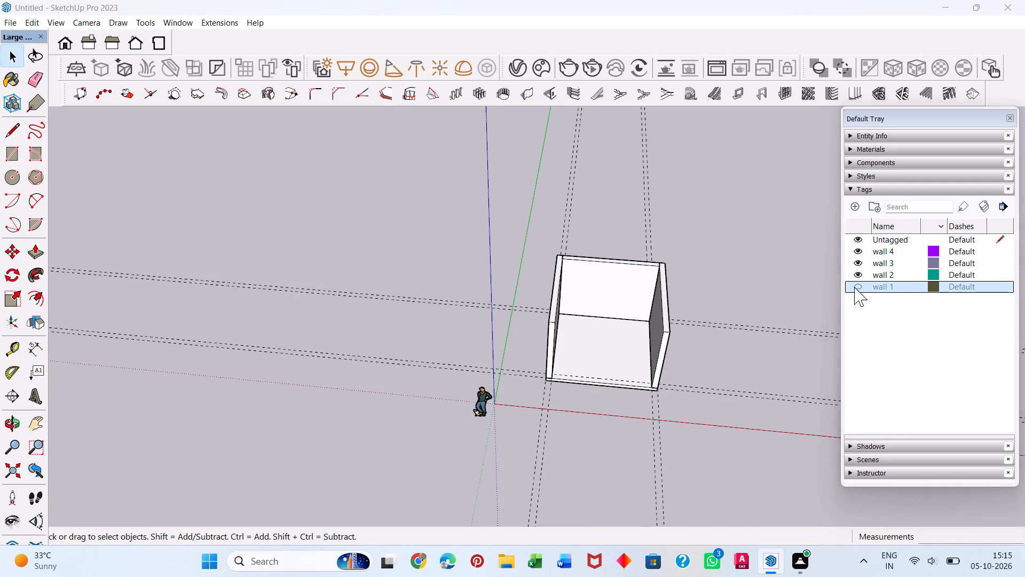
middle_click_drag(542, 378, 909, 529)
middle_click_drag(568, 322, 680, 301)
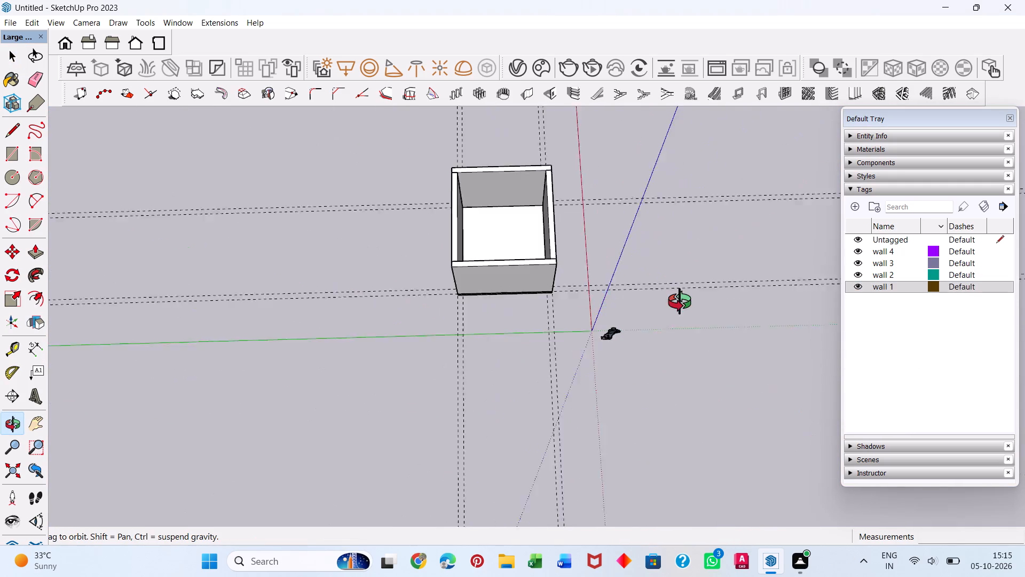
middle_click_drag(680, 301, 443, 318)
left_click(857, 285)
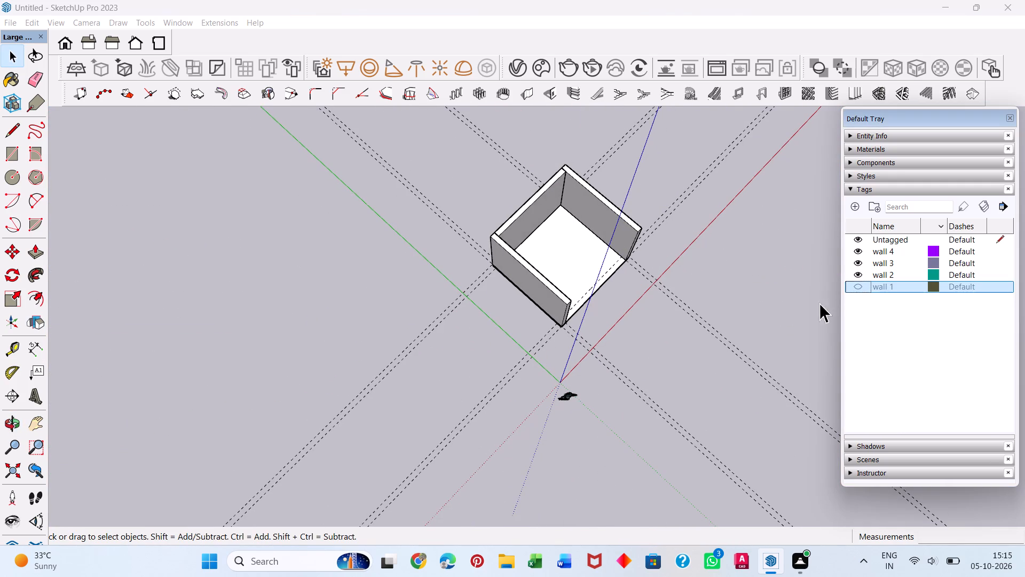
Place a horizontal guide on the room's back wall, 7' above the floor line.
middle_click_drag(719, 370, 539, 319)
middle_click_drag(593, 297, 493, 256)
scroll(573, 273, "up", 4)
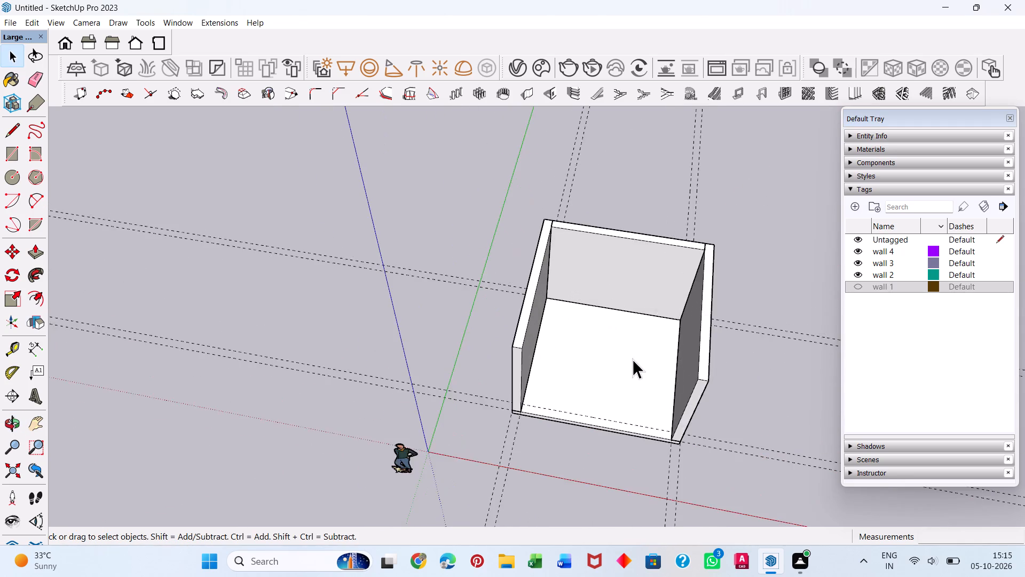
scroll(633, 356, "up", 5)
middle_click_drag(635, 339, 652, 298)
scroll(606, 341, "up", 1)
middle_click_drag(603, 339, 617, 228)
scroll(610, 269, "up", 1)
scroll(620, 225, "down", 2)
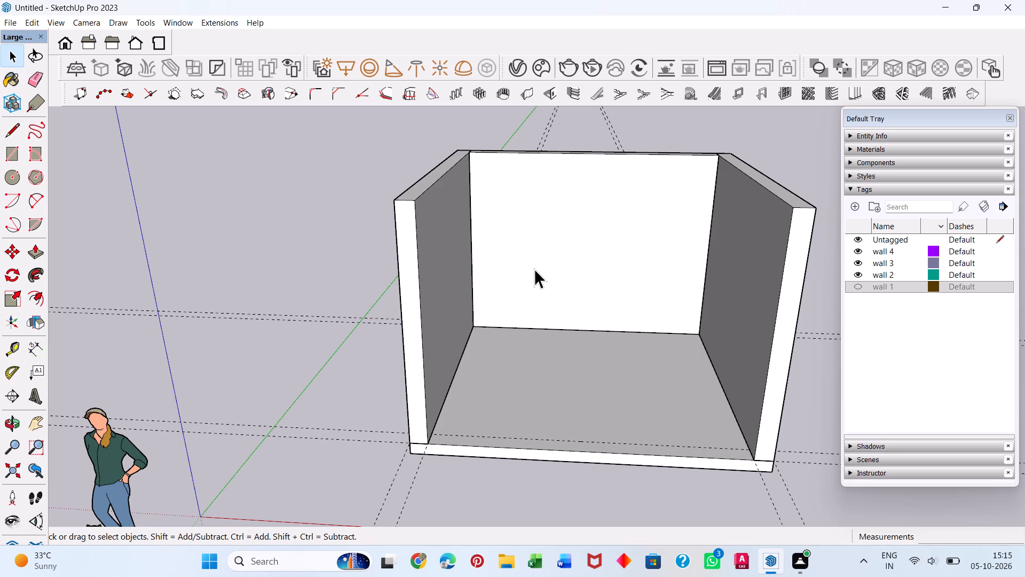
key("t")
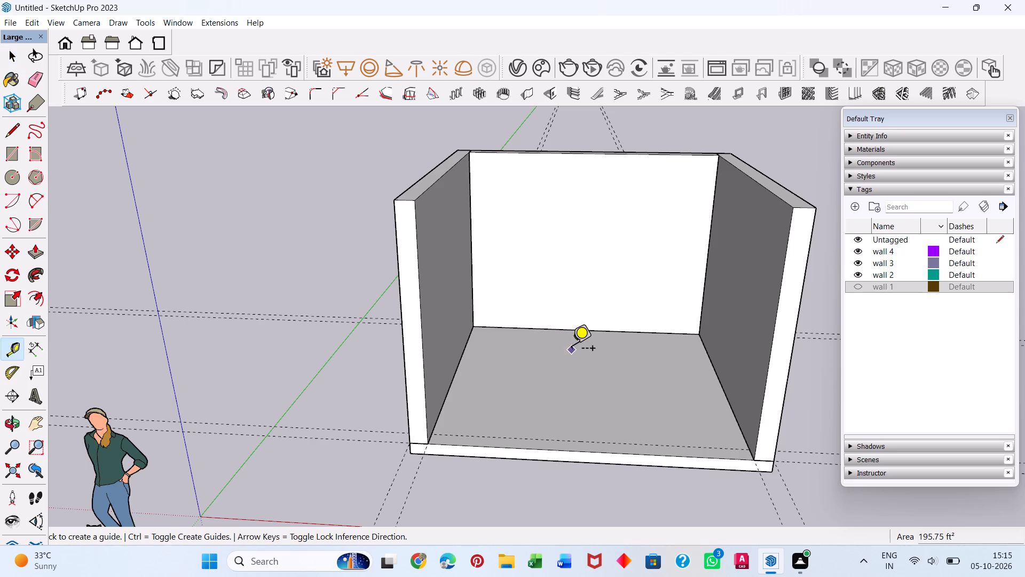
left_click(553, 329)
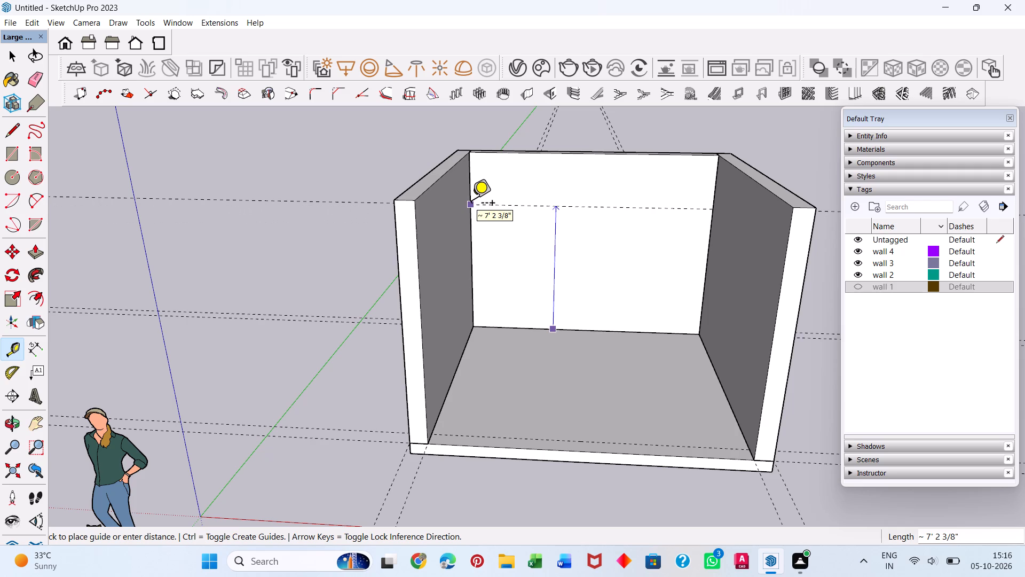
type("7'")
key("Return")
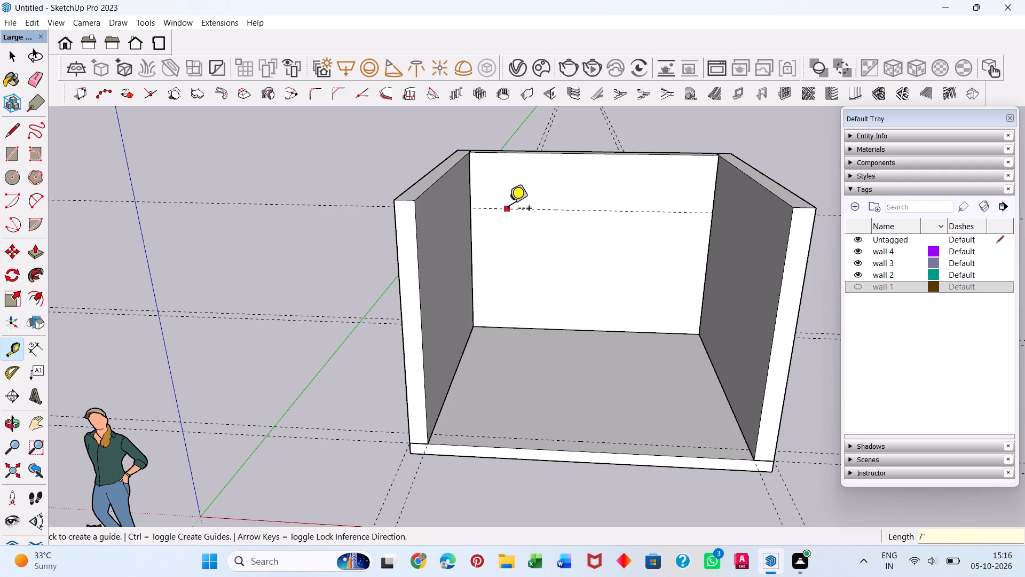
Add two more horizontal guides on the back wall, 2' and 1' above the 7' guide.
left_click(547, 212)
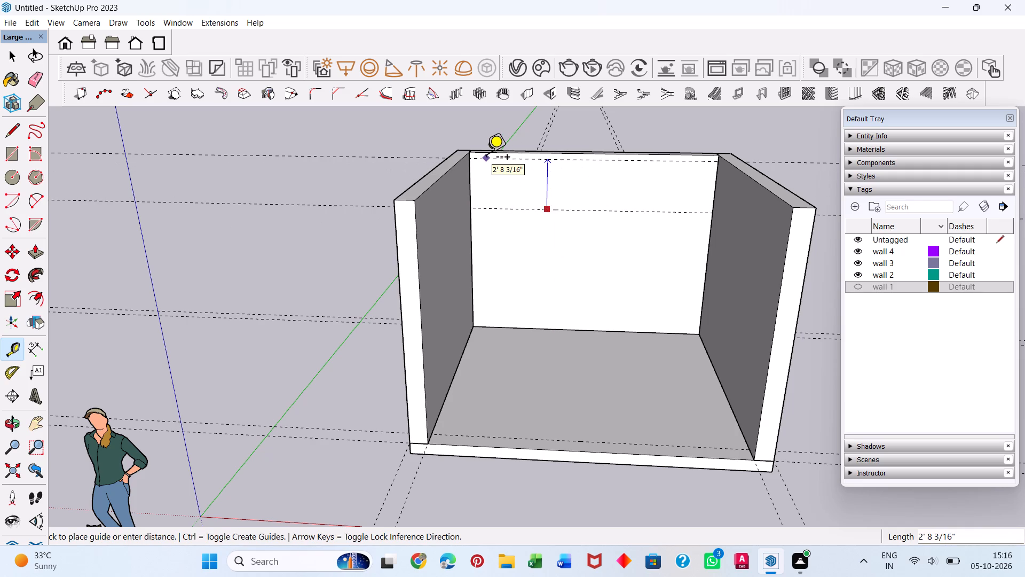
type("2'")
key("Return")
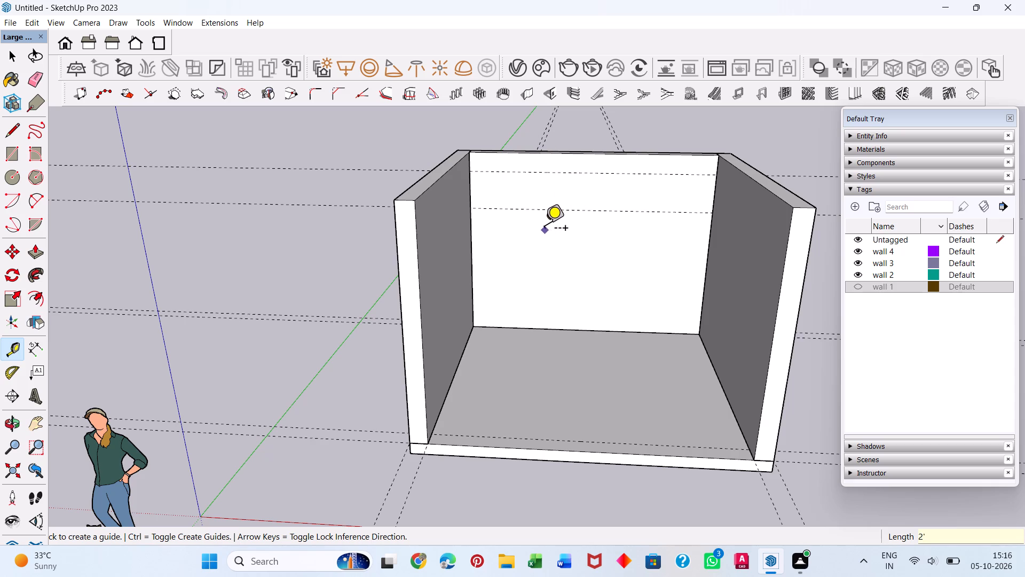
left_click(544, 209)
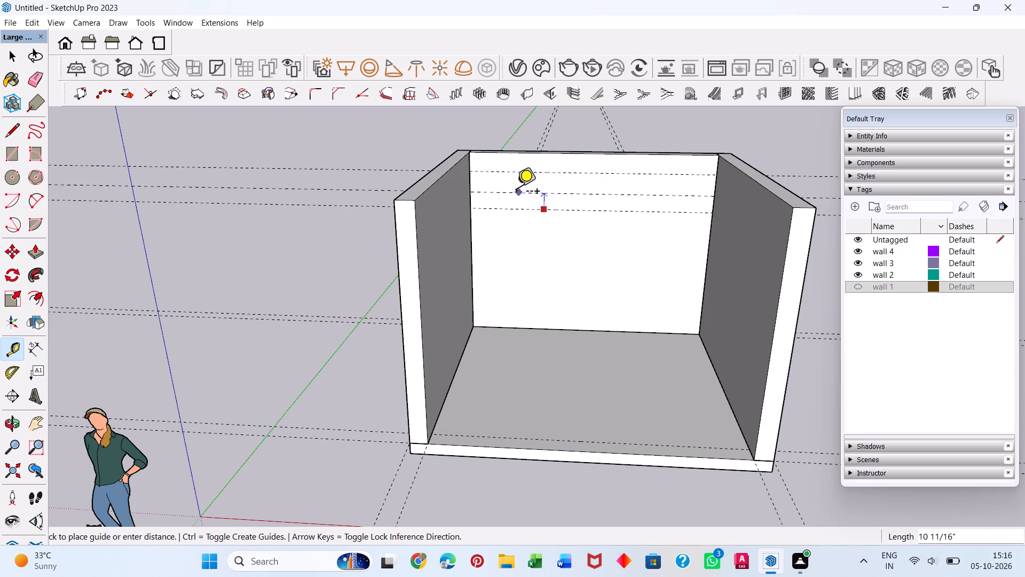
type("1'")
key("Return")
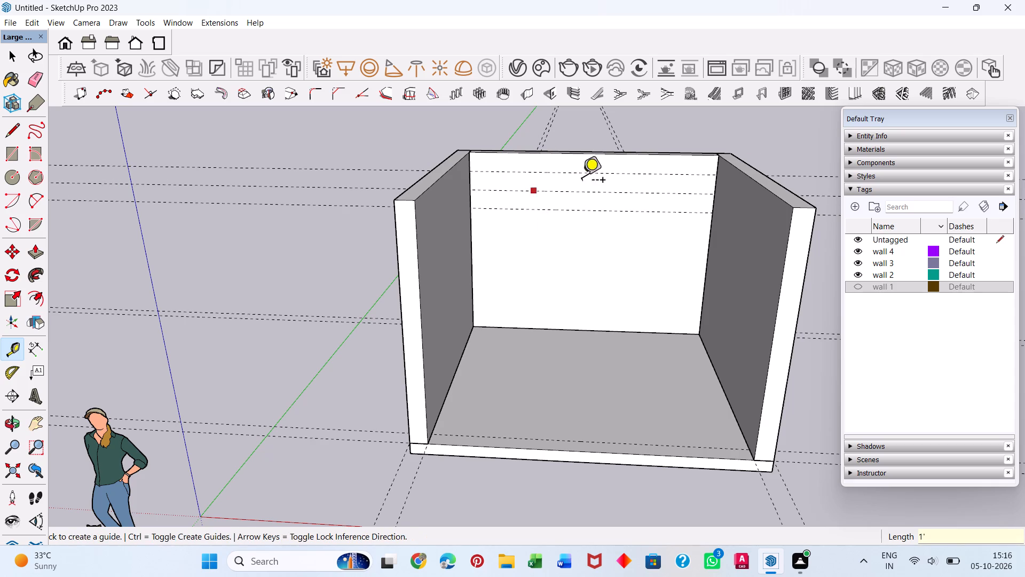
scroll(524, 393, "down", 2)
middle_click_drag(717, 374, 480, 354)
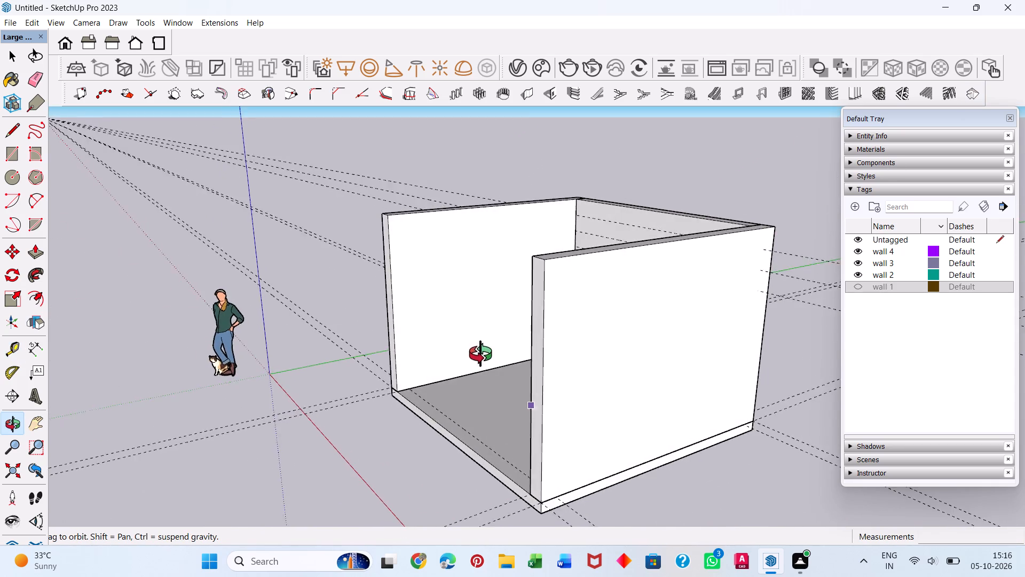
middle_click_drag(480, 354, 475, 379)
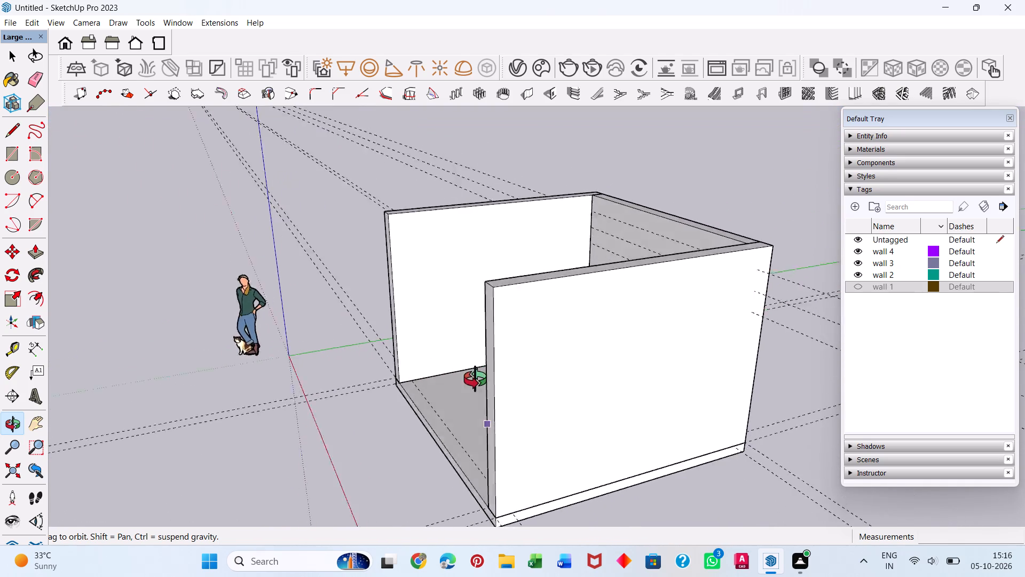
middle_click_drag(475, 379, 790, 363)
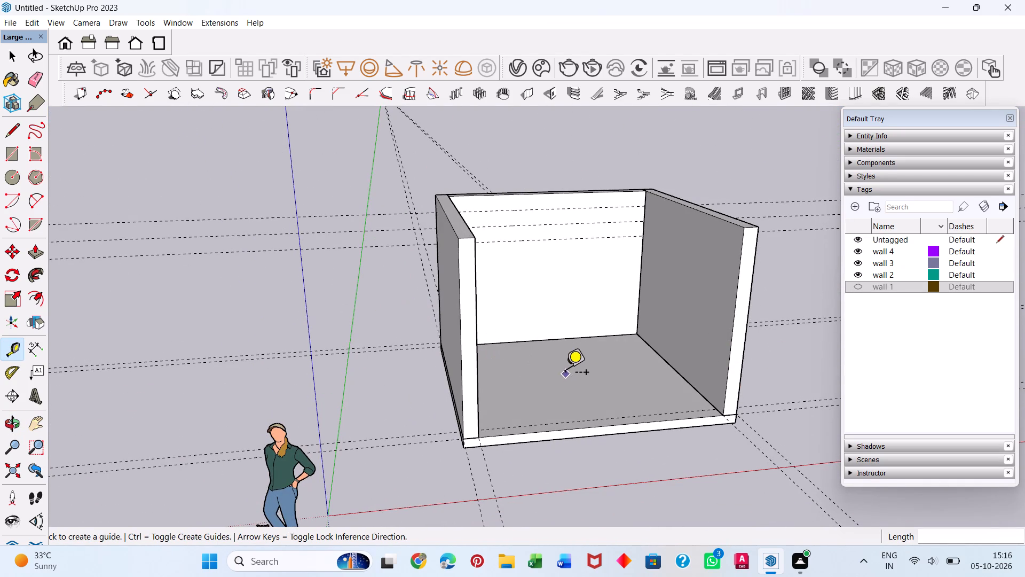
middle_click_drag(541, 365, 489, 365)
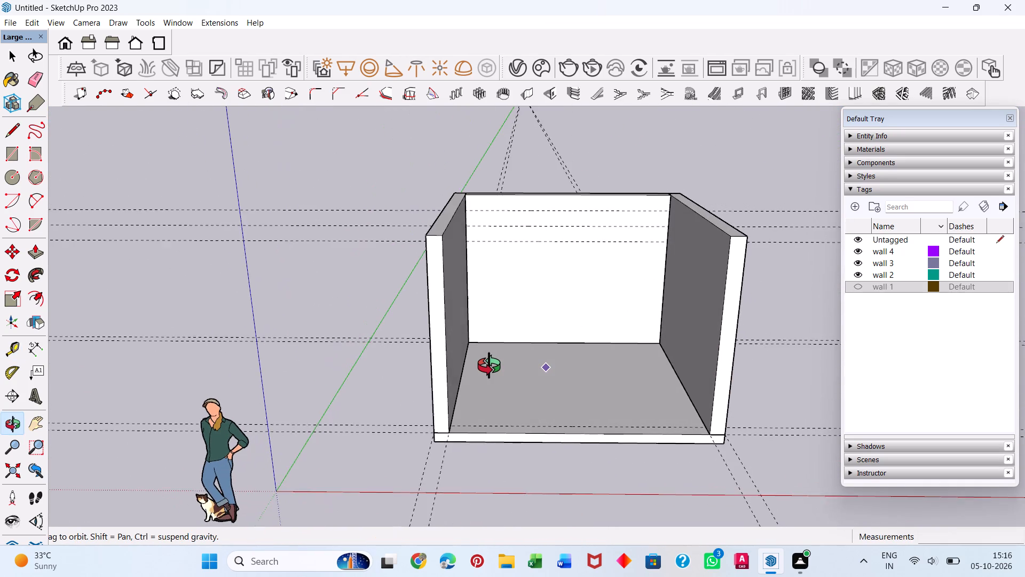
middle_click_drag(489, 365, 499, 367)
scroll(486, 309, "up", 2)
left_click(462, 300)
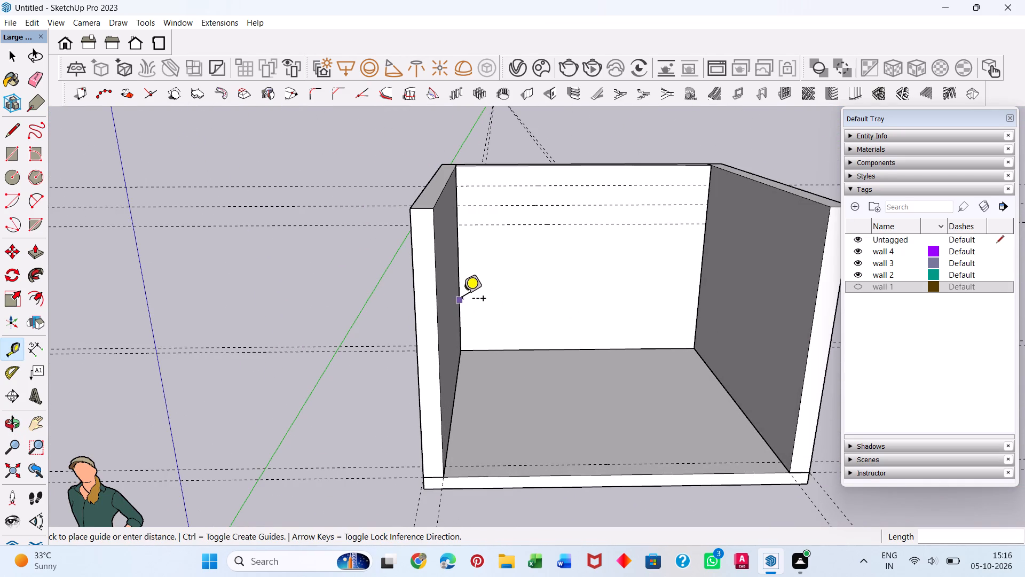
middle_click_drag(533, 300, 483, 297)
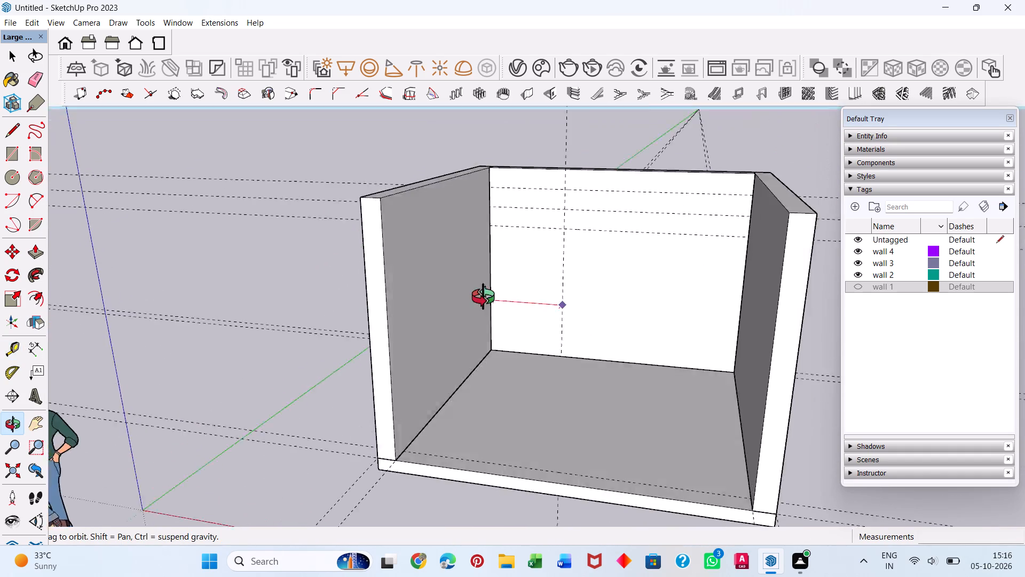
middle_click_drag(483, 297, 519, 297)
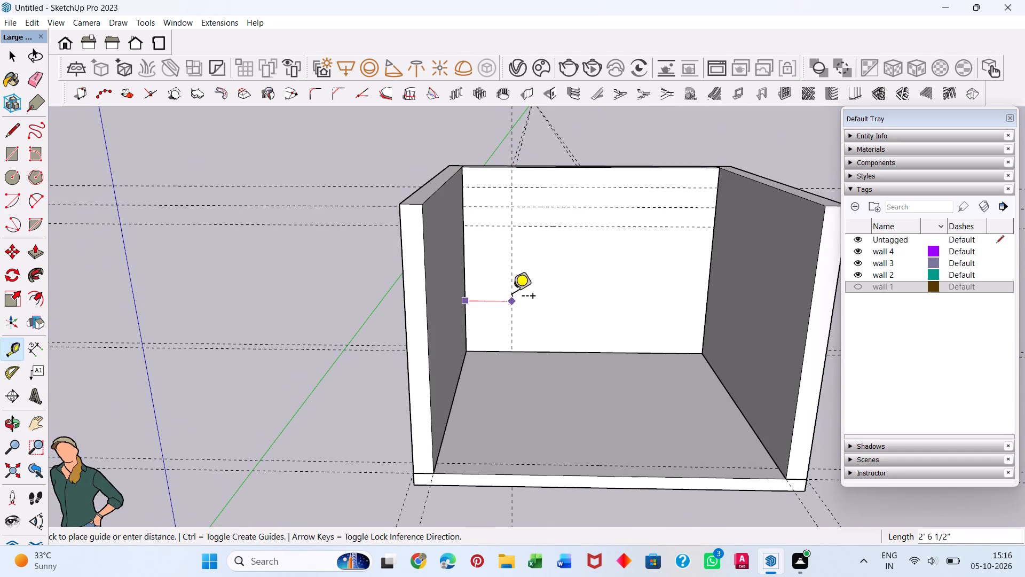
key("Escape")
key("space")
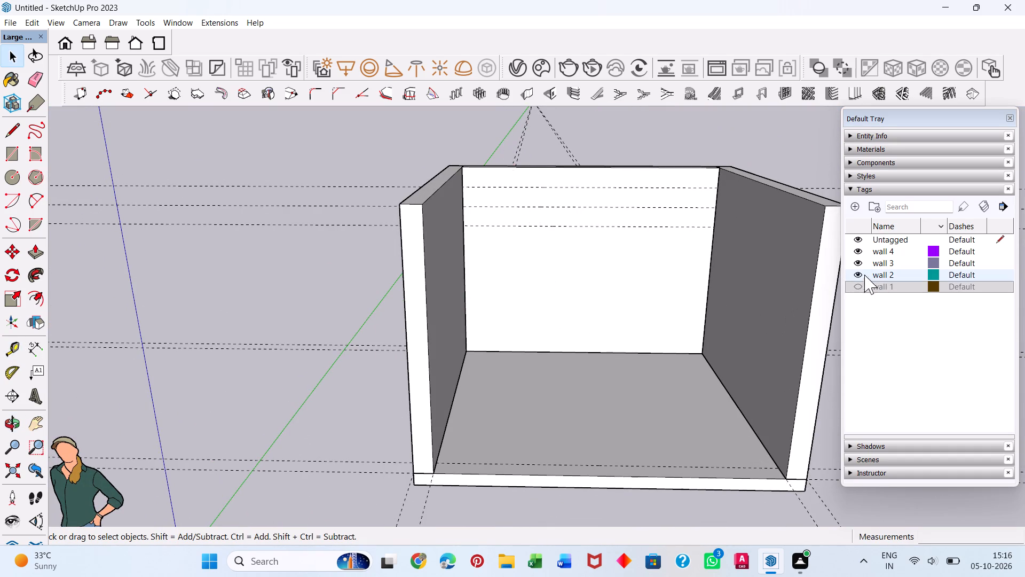
Hide the wall 2 tag to expose the back wall's end edge.
left_click(857, 274)
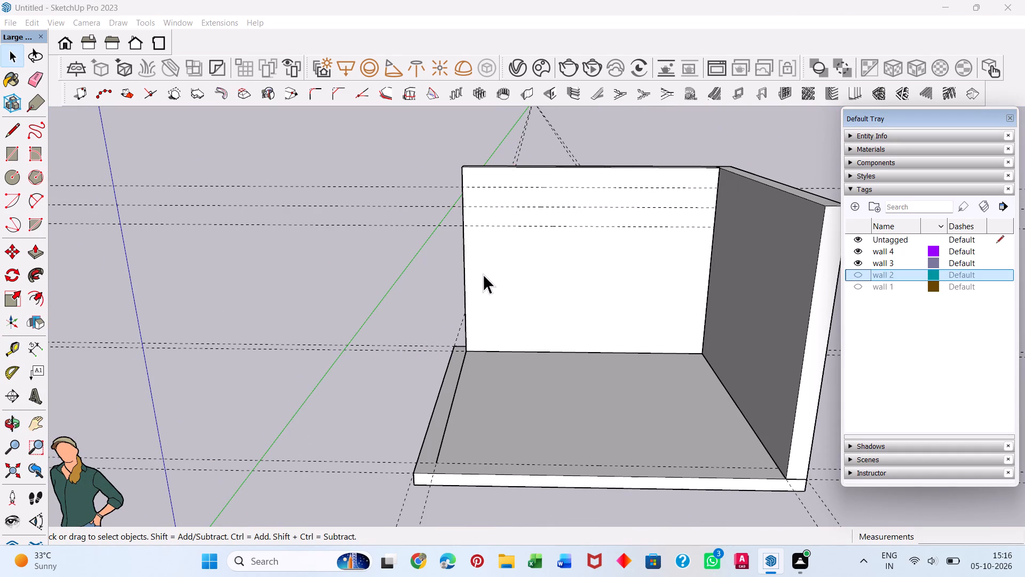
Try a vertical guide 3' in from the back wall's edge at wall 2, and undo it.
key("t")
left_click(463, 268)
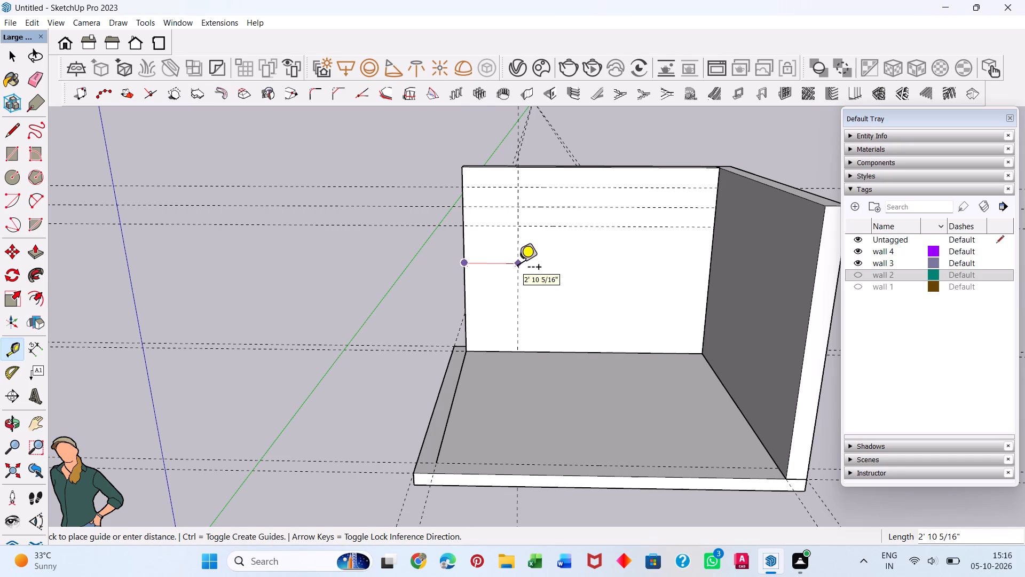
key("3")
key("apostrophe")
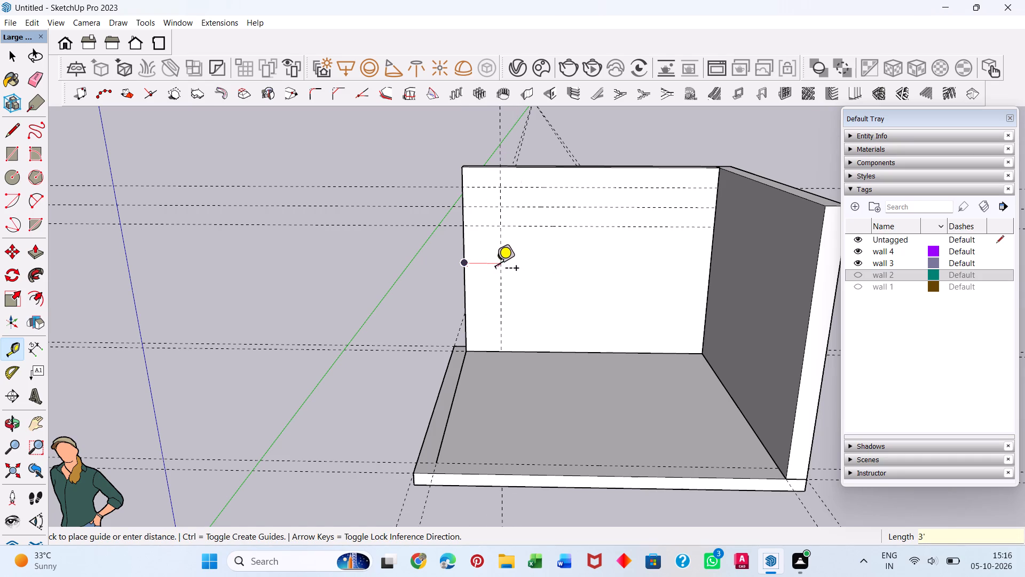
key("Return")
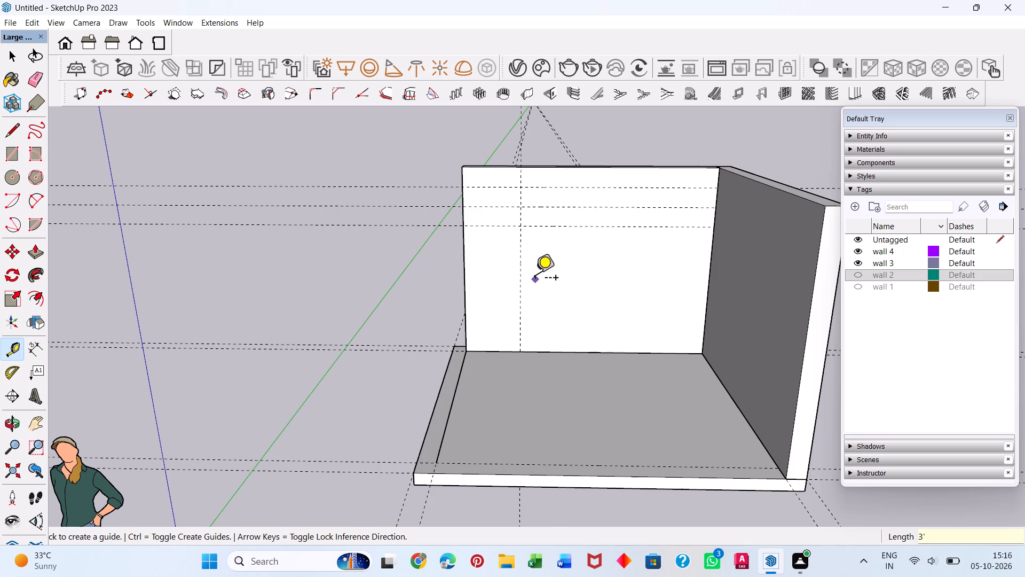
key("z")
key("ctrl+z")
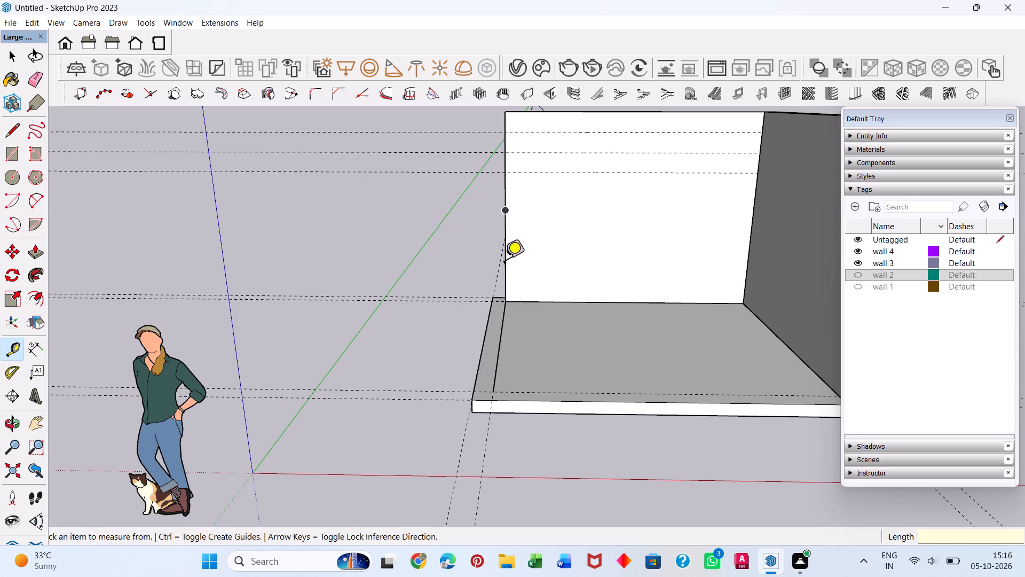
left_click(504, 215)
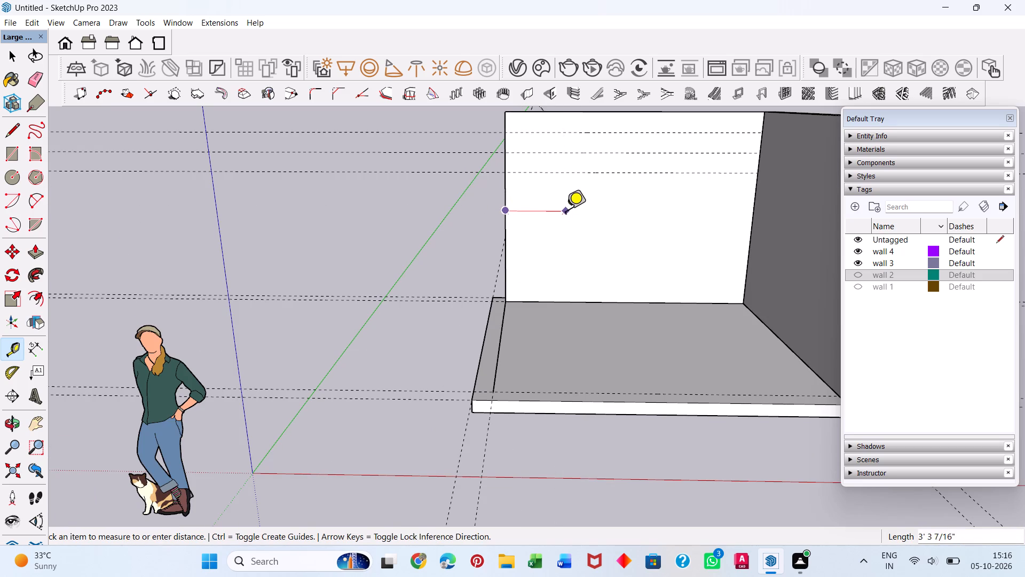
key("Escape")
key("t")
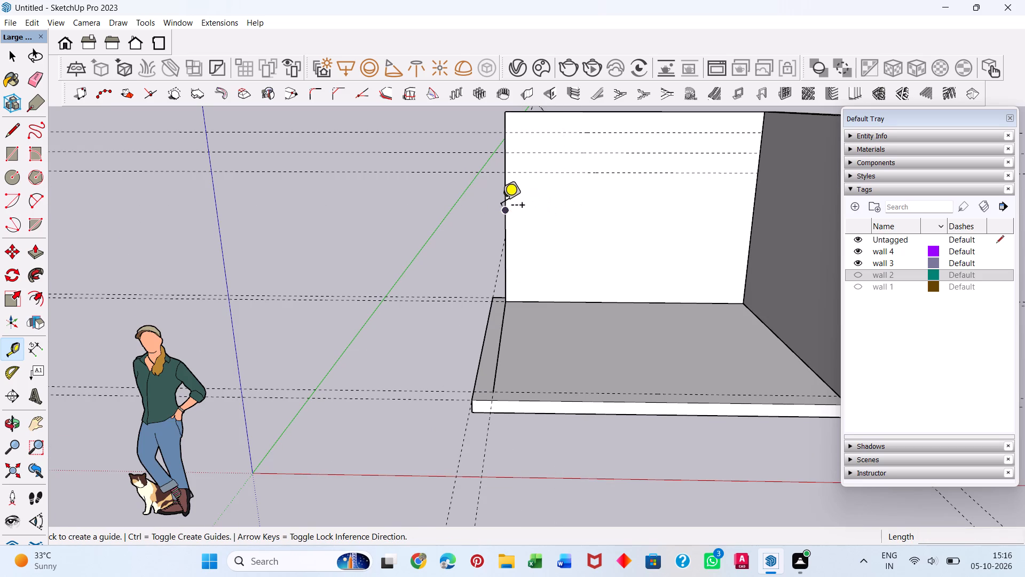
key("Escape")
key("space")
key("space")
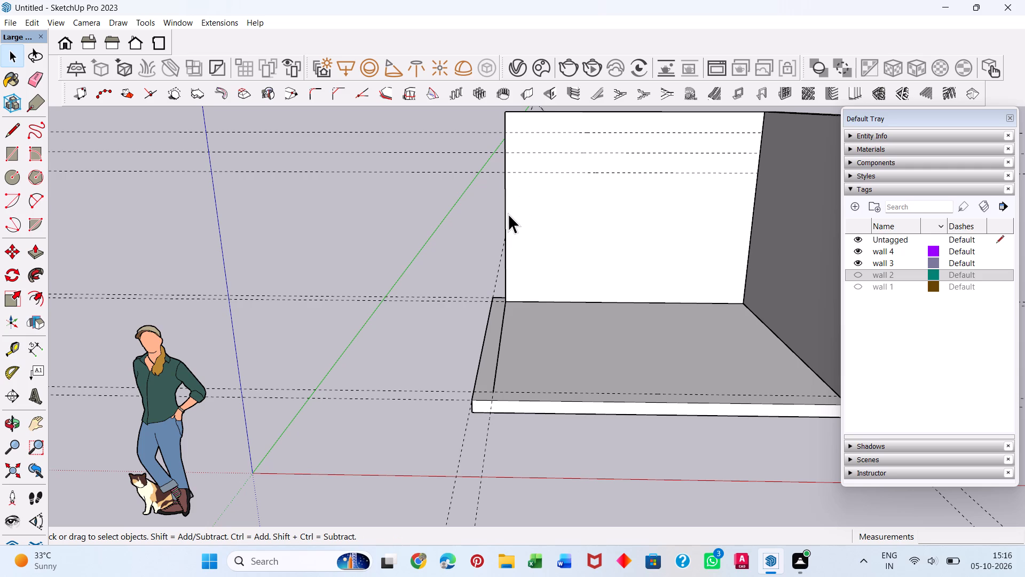
Place a vertical guide on the back wall, 2'6" in from its edge at wall 2.
key("t")
left_click(503, 214)
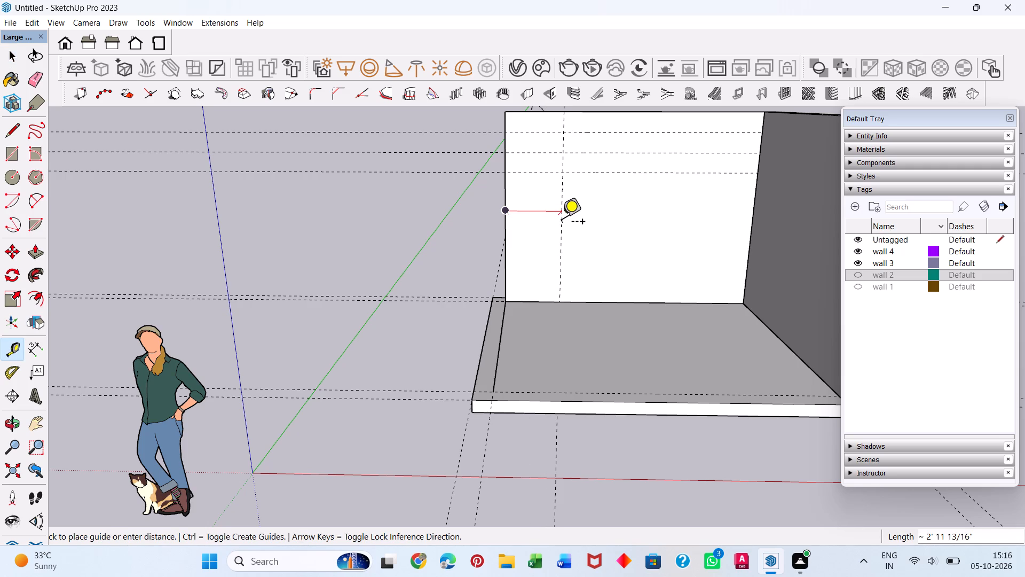
key("2")
type("'6\"")
key("Return")
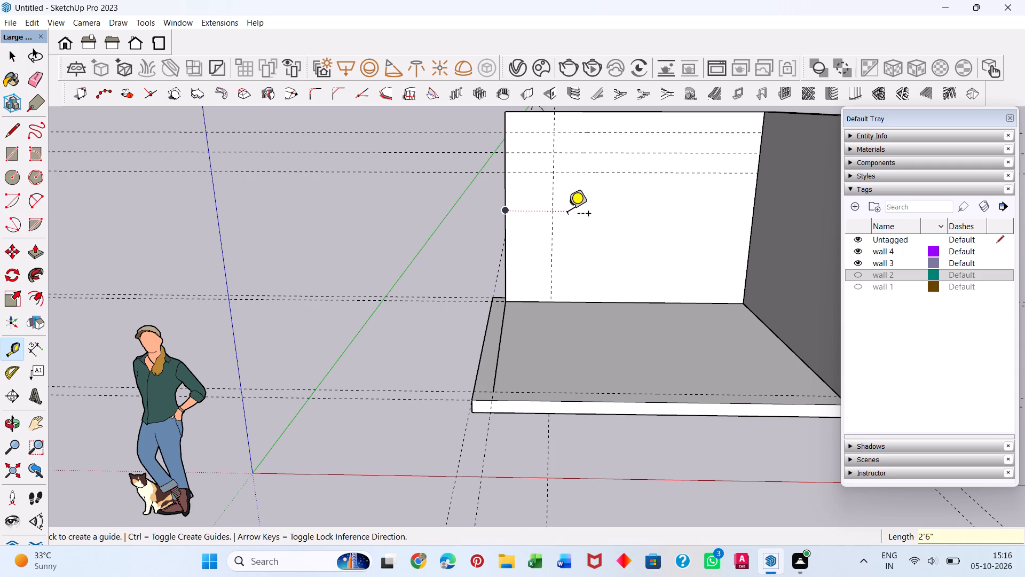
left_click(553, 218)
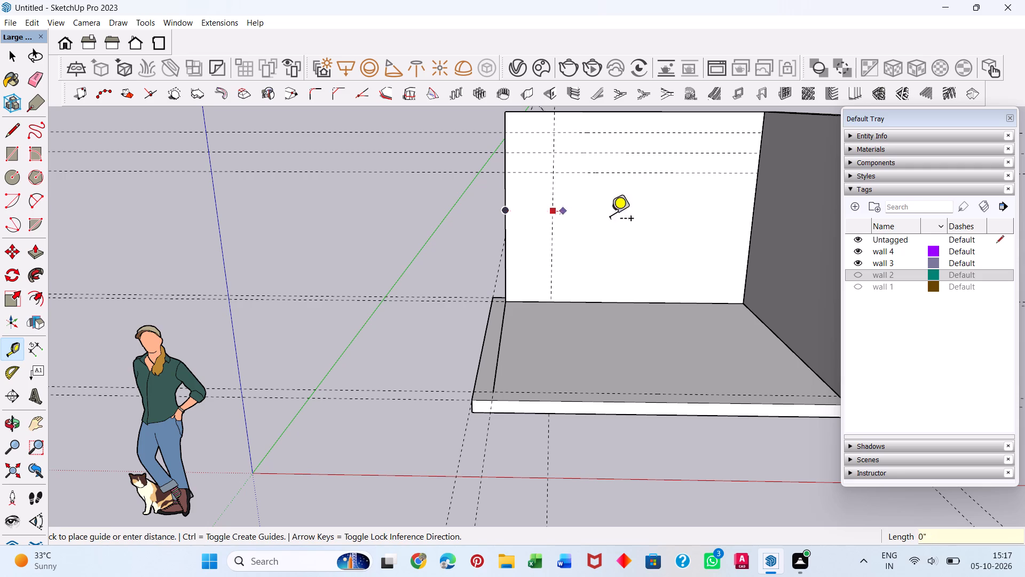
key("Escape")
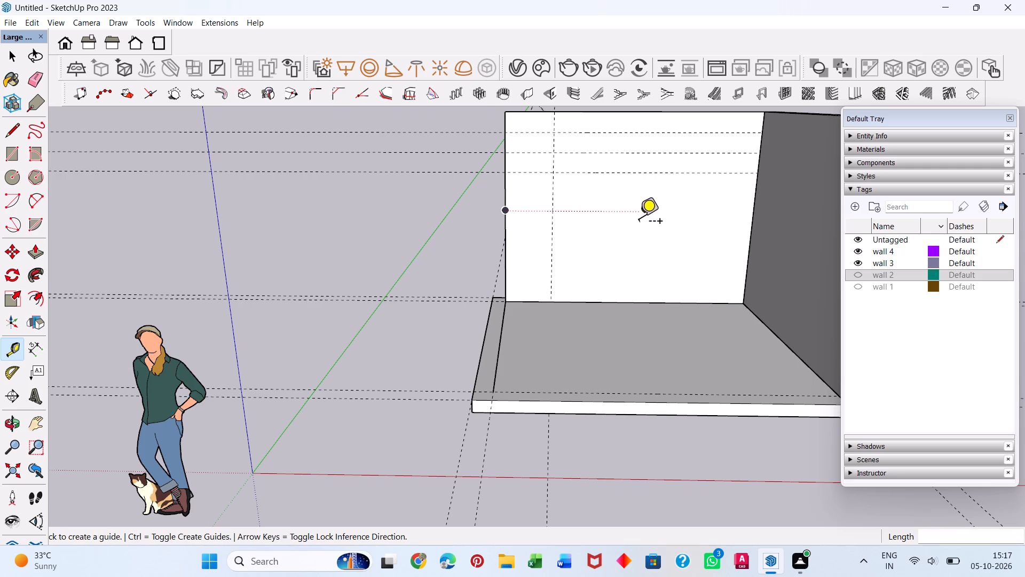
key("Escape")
Add two vertical guides across the back wall at 4' intervals, starting from the 2'6" guide.
left_click(550, 237)
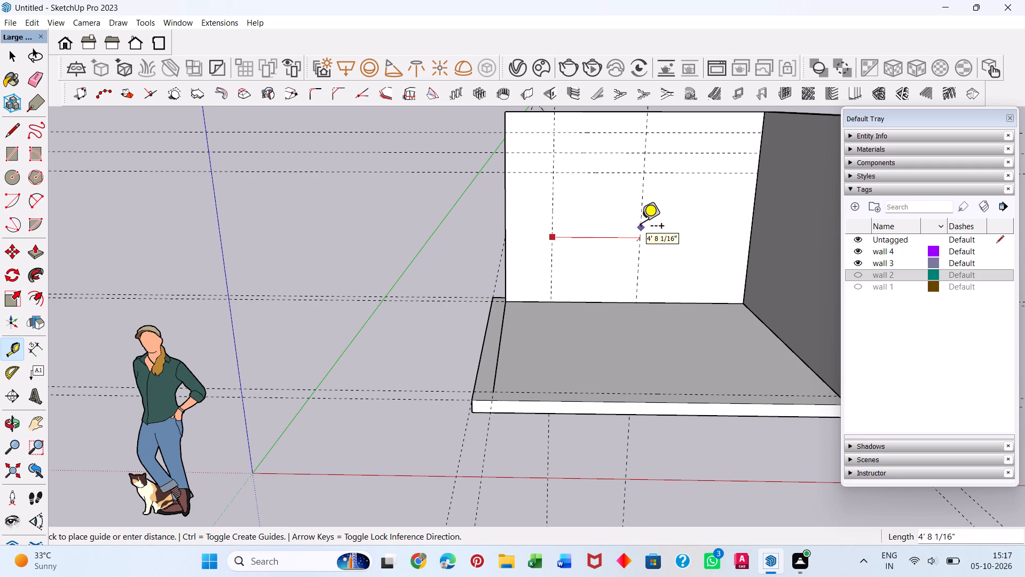
type("4'")
key("Return")
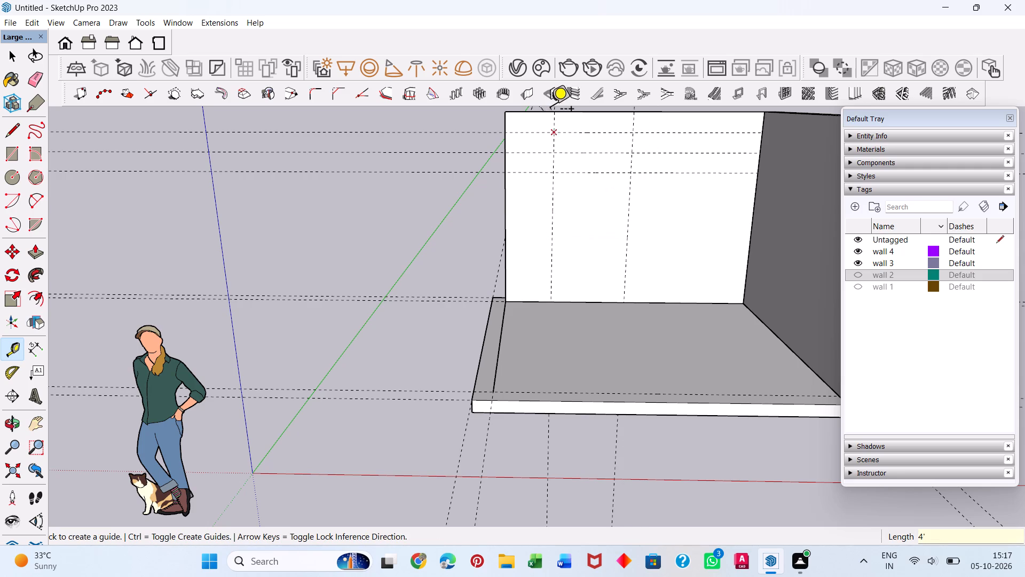
left_click(629, 259)
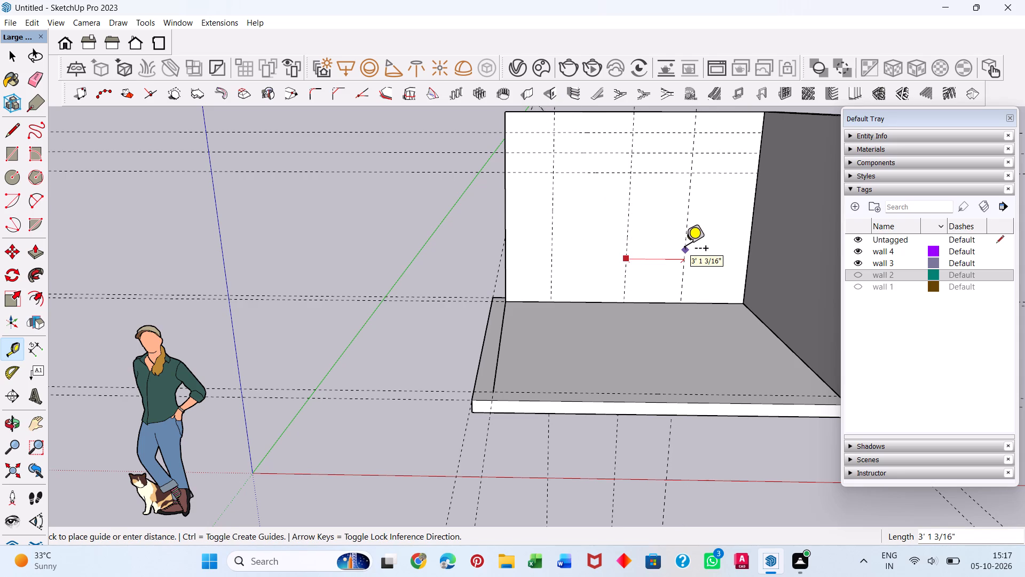
type("4'")
key("Return")
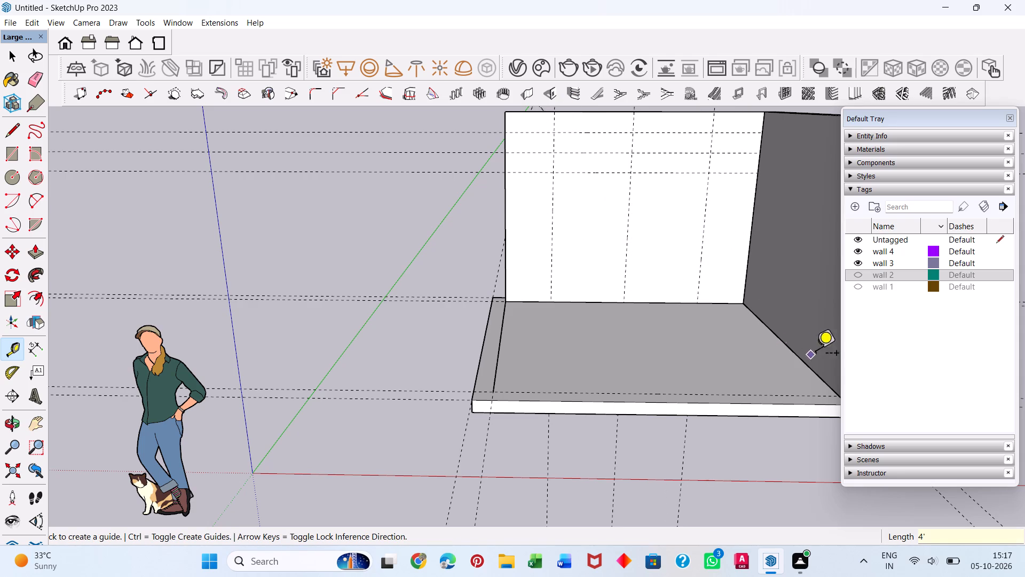
Place a vertical guide on the back wall, 1' in from its corner with the right-hand wall.
left_click(756, 189)
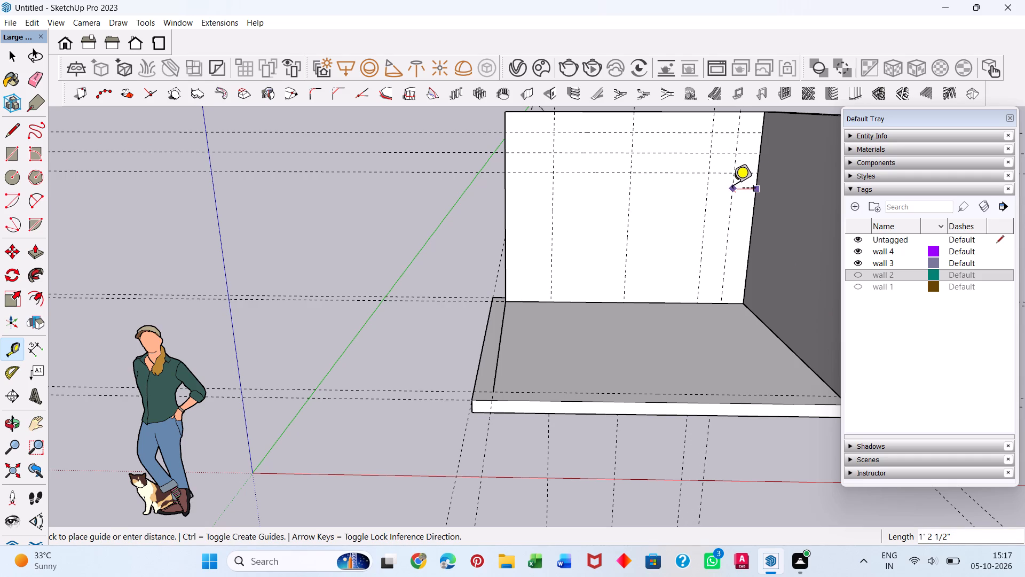
type("1'")
key("Return")
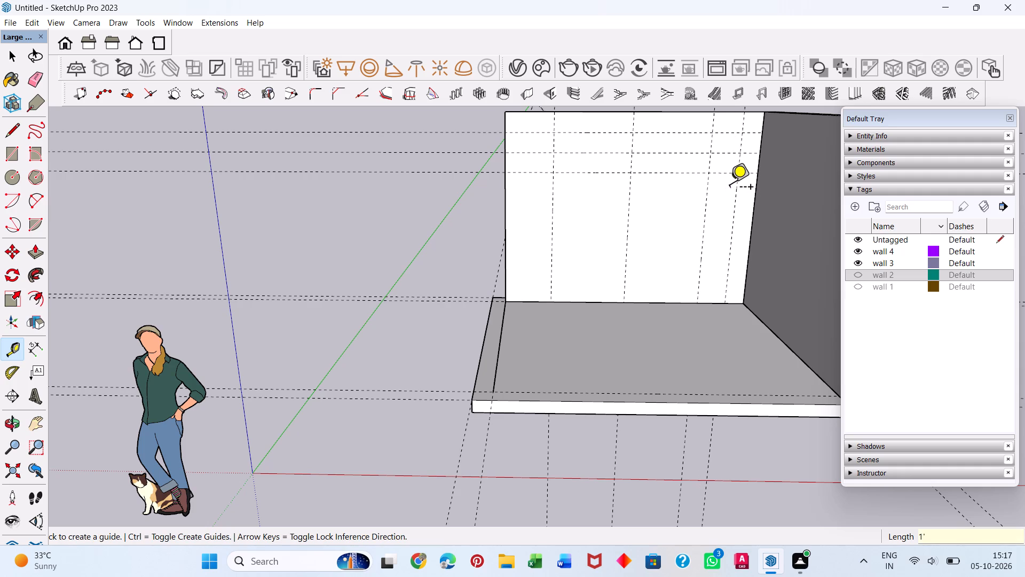
Place a vertical guide on the back wall, 6" further in from the existing 1' guide.
left_click(726, 276)
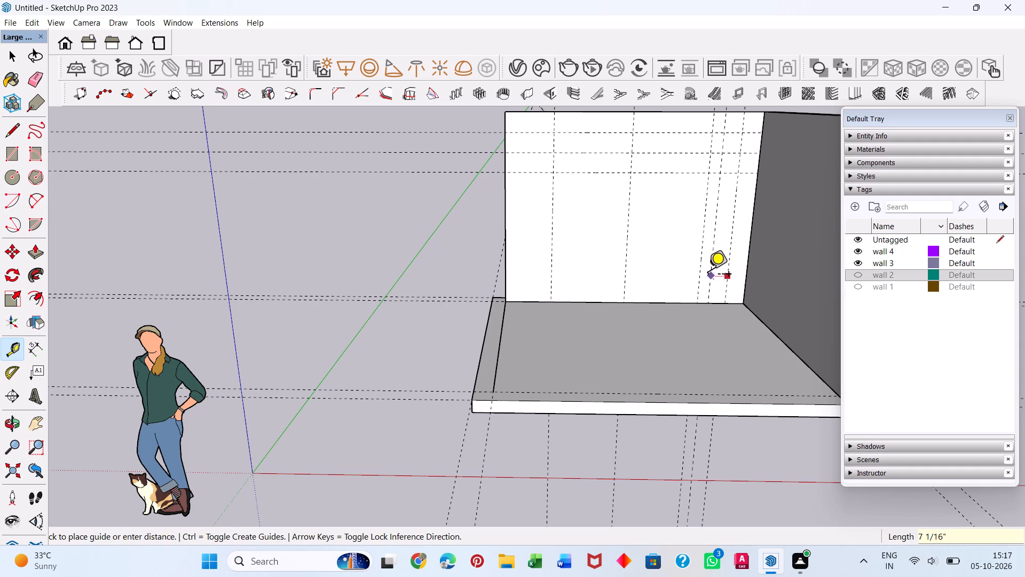
type("6\"")
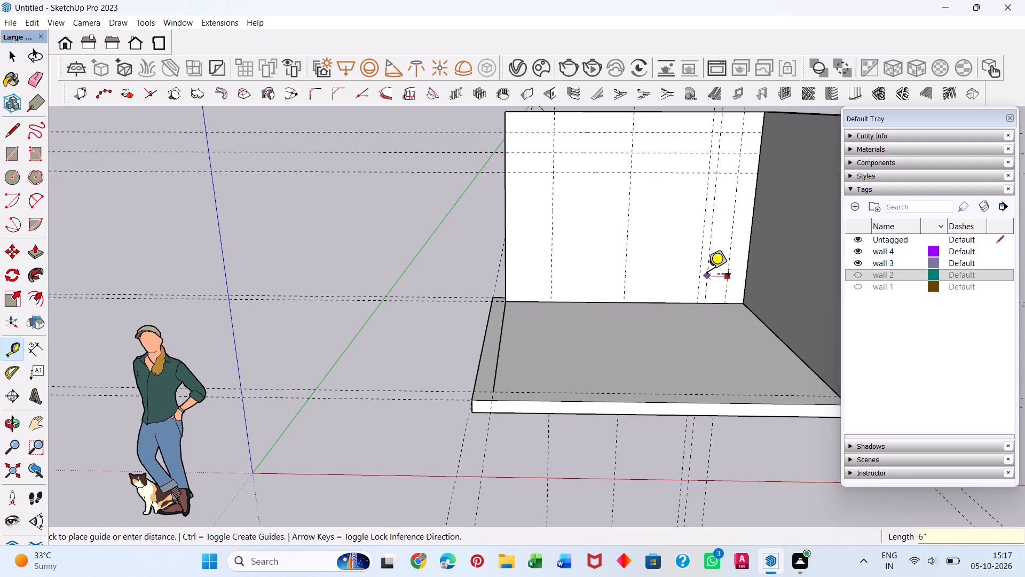
key("Return")
key("space")
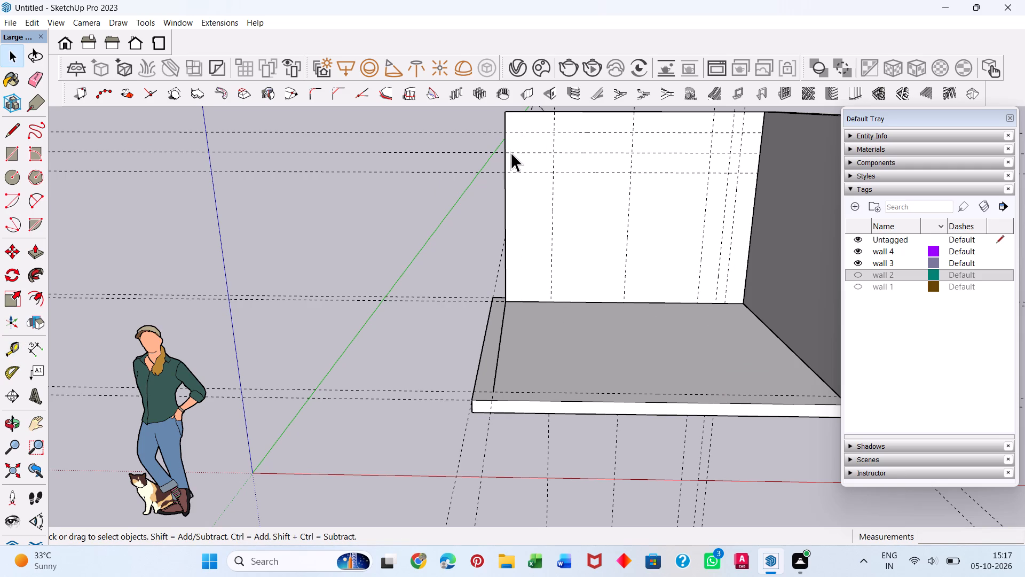
Draw a 10'6" by 8' rectangle on the back wall, from its outer edge at the middle horizontal guide to the floor at the new 6" guide.
left_click(15, 152)
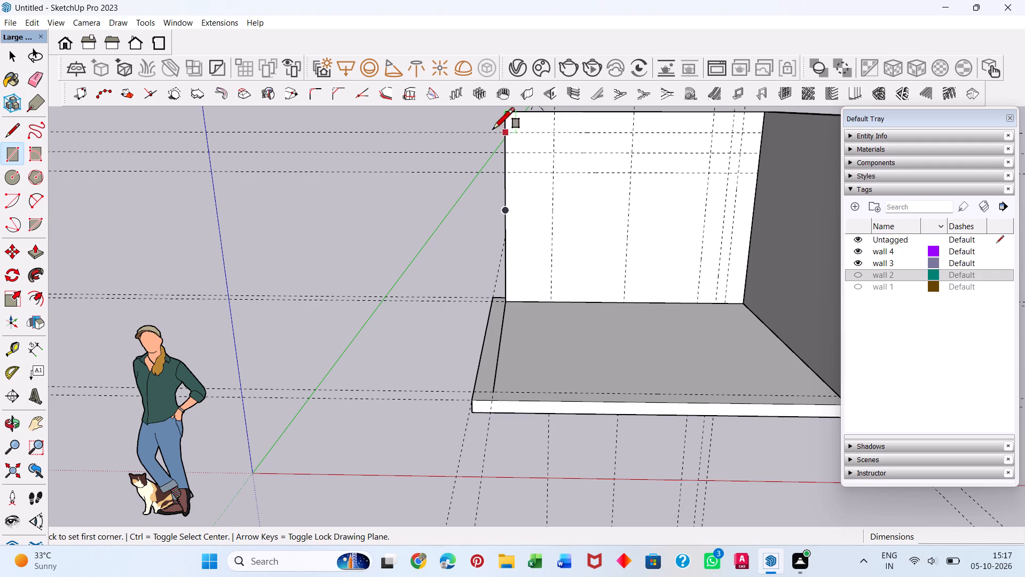
left_click(505, 153)
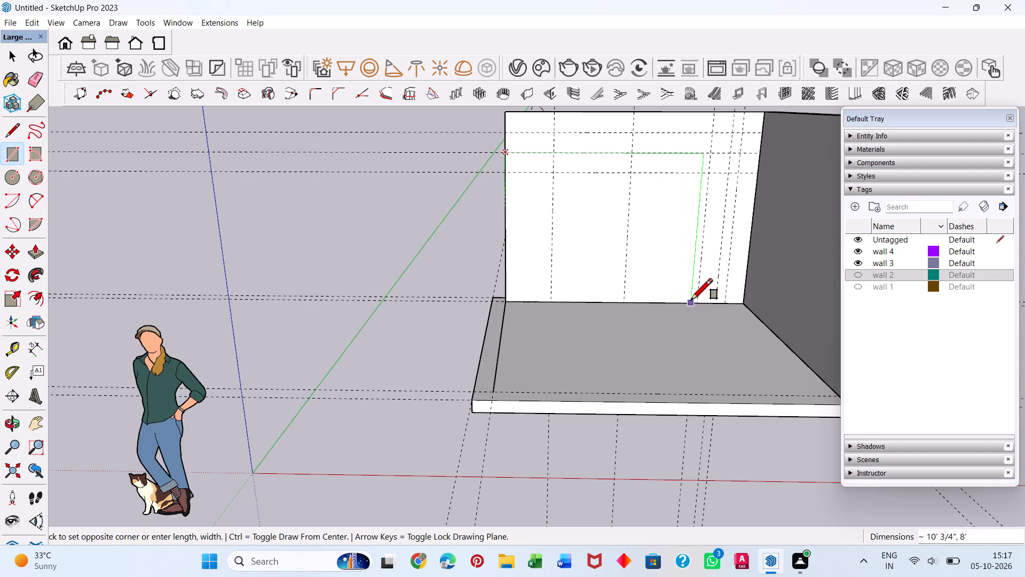
left_click(699, 300)
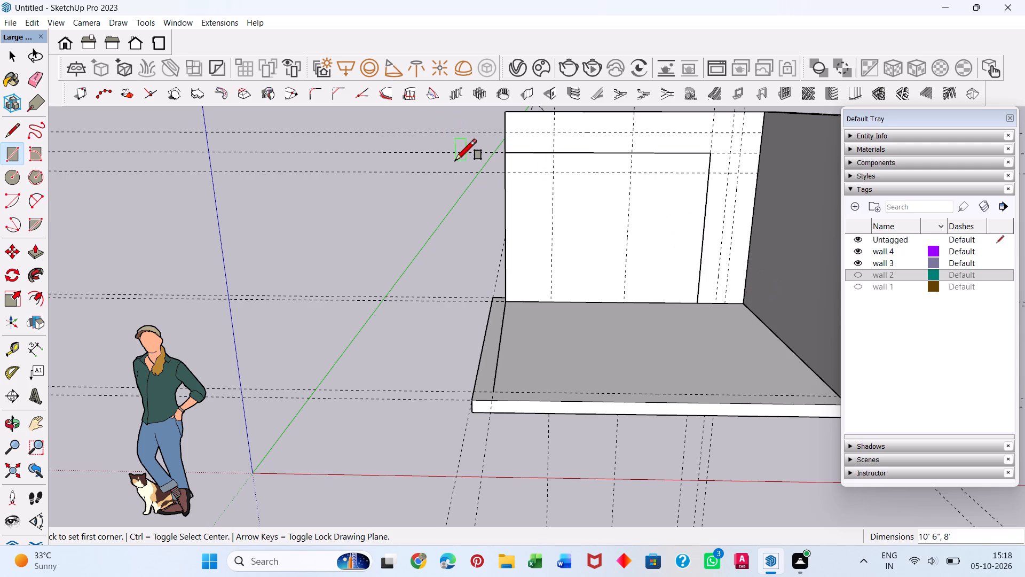
key("Escape")
key("space")
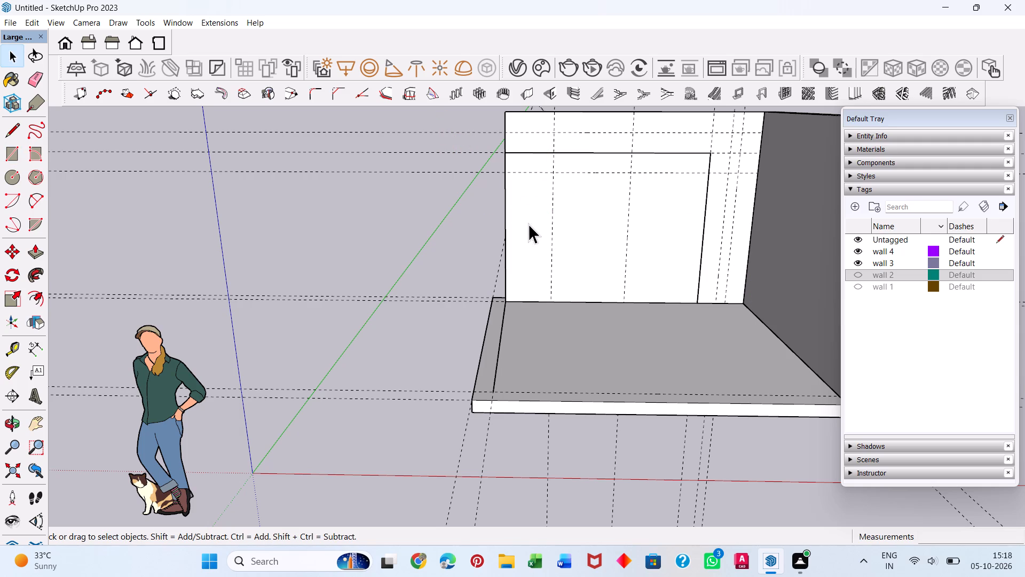
Hide the wall 3 tag to isolate the new rectangle from the back wall.
double_click(521, 224)
left_click(522, 224)
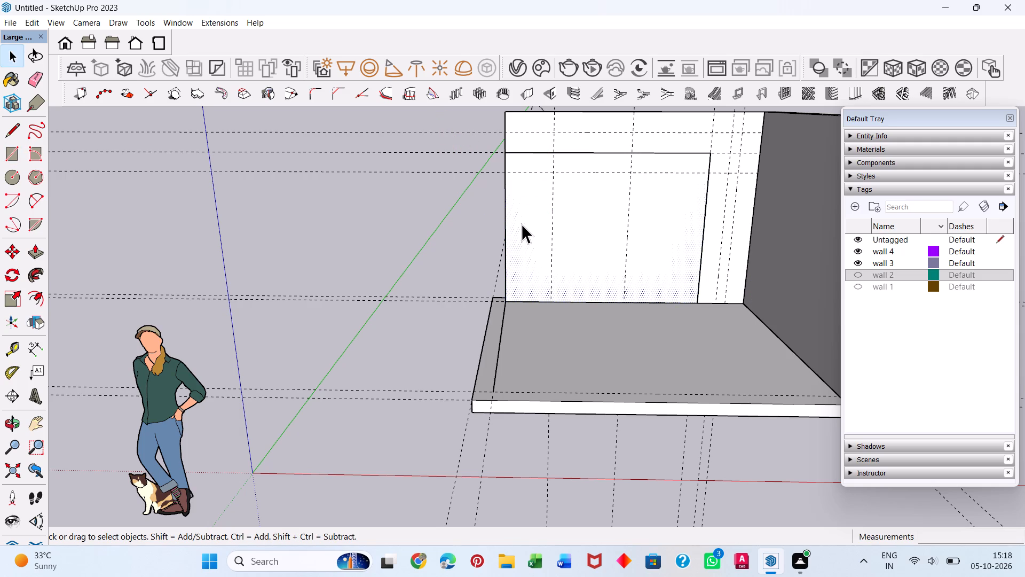
key("Escape")
middle_click_drag(407, 250, 340, 262)
scroll(409, 253, "down", 1)
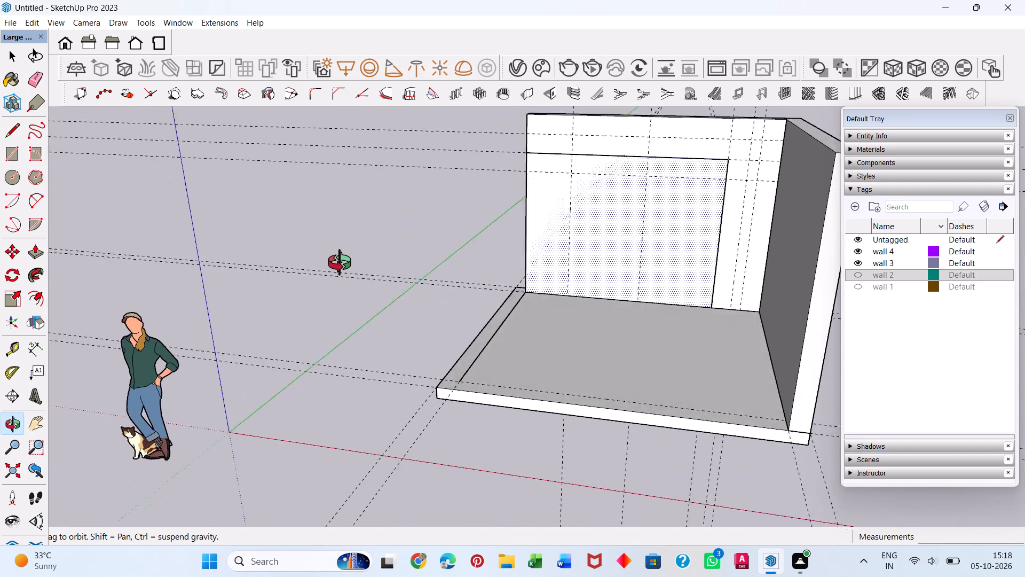
middle_click_drag(340, 262, 324, 241)
left_click(856, 262)
Make a group from the 10'6" by 8' rectangle's face and its edges.
middle_click_drag(556, 244, 666, 331)
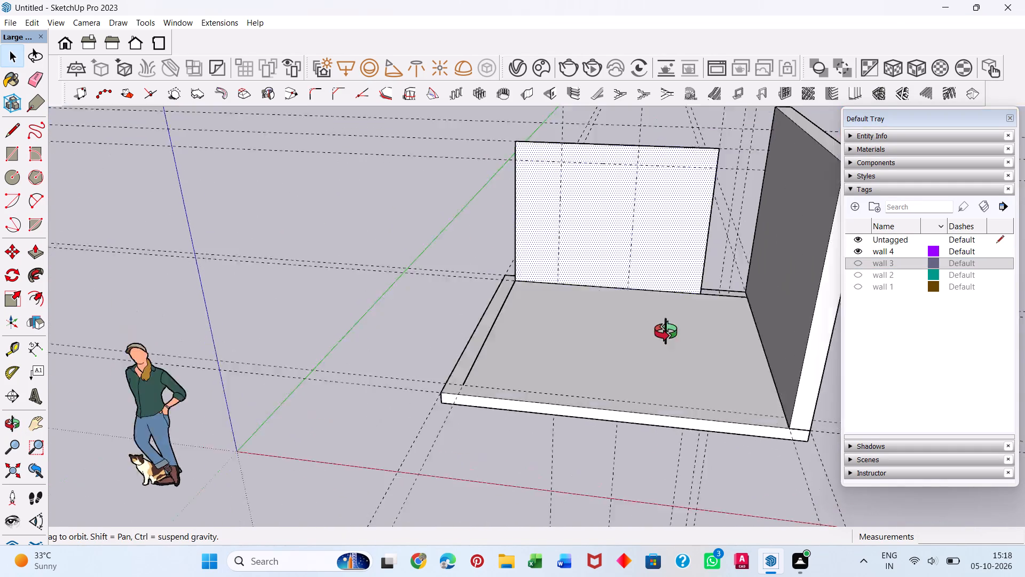
middle_click_drag(666, 331, 731, 354)
double_click(461, 198)
right_click(461, 198)
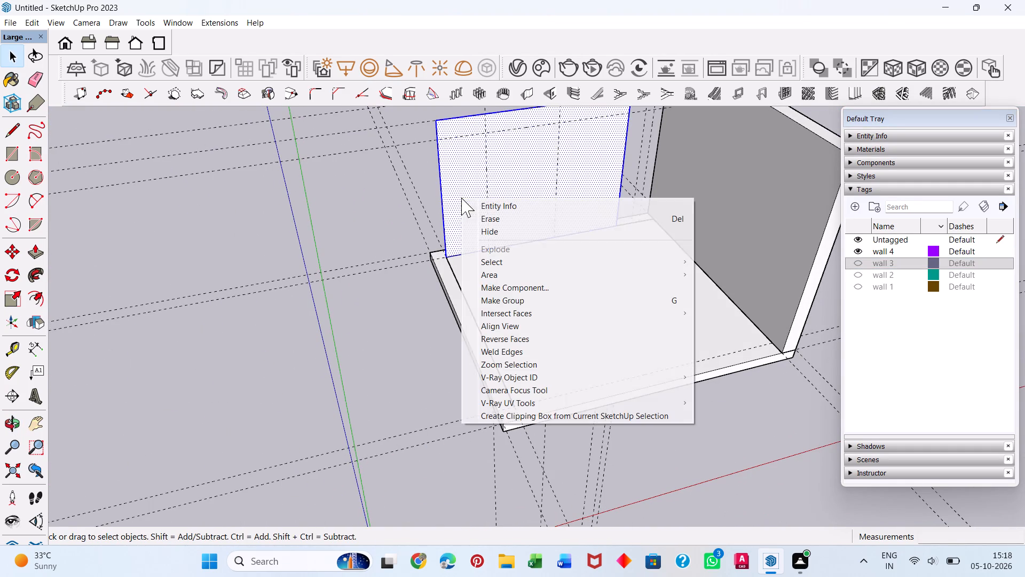
left_click(508, 300)
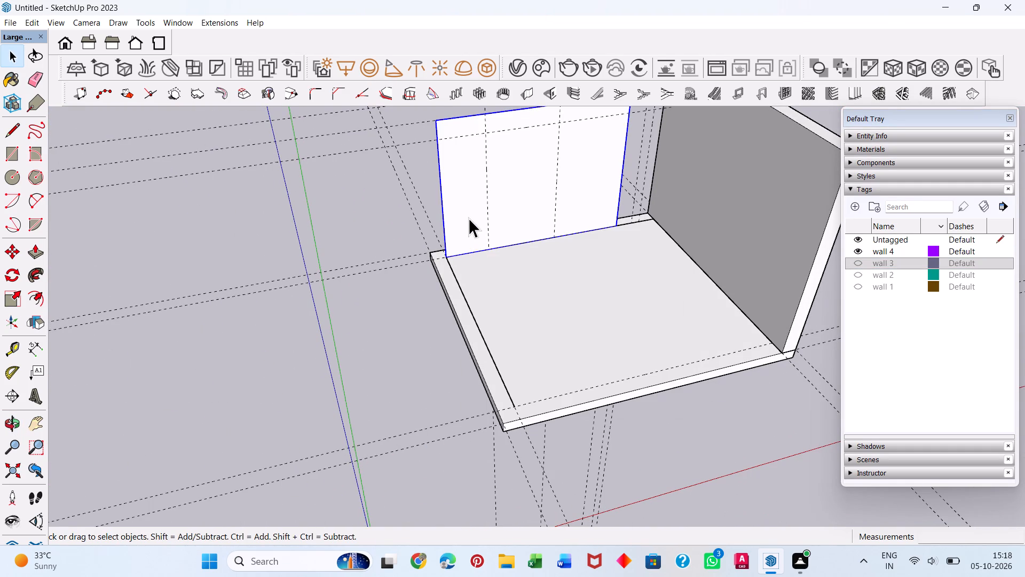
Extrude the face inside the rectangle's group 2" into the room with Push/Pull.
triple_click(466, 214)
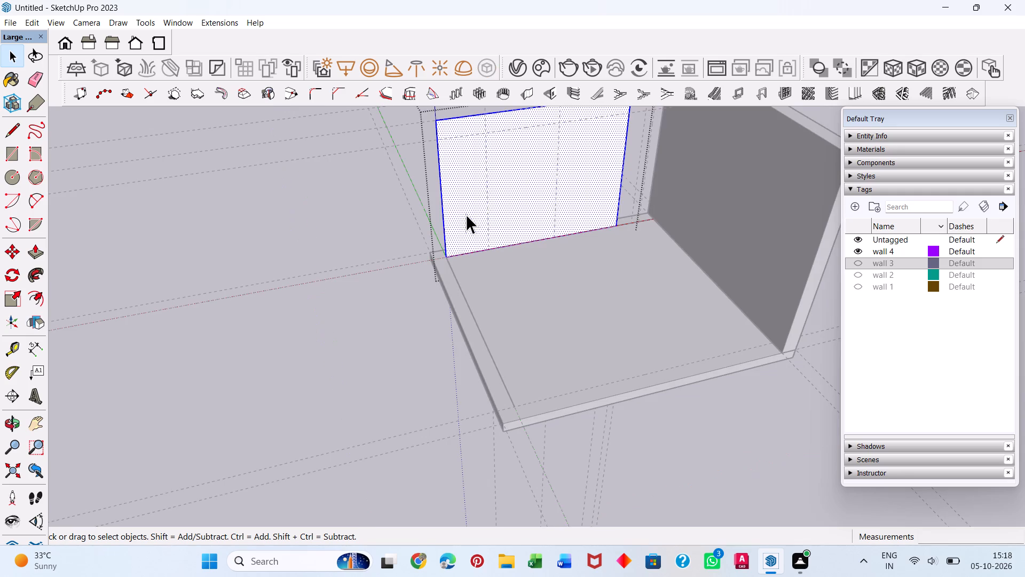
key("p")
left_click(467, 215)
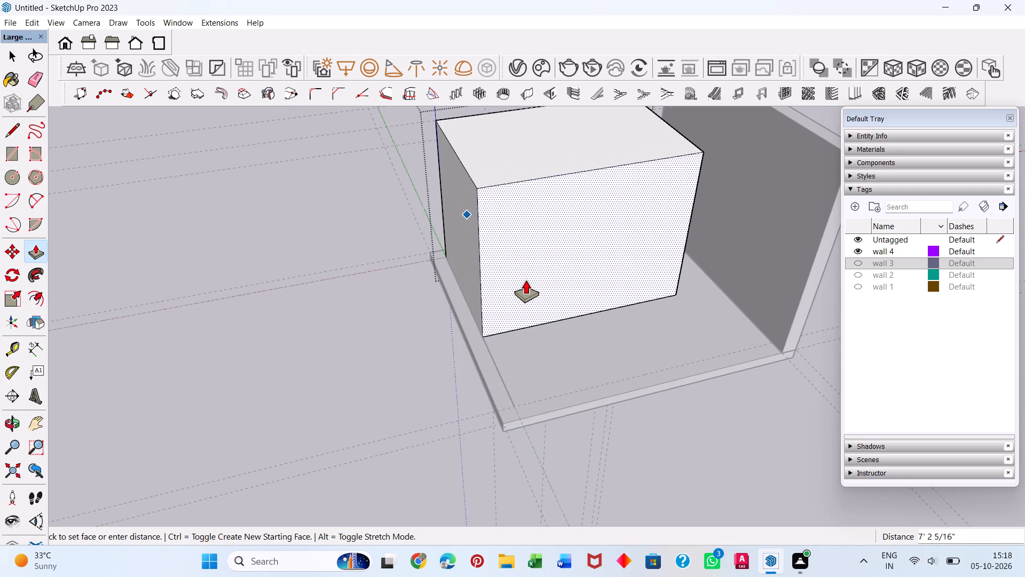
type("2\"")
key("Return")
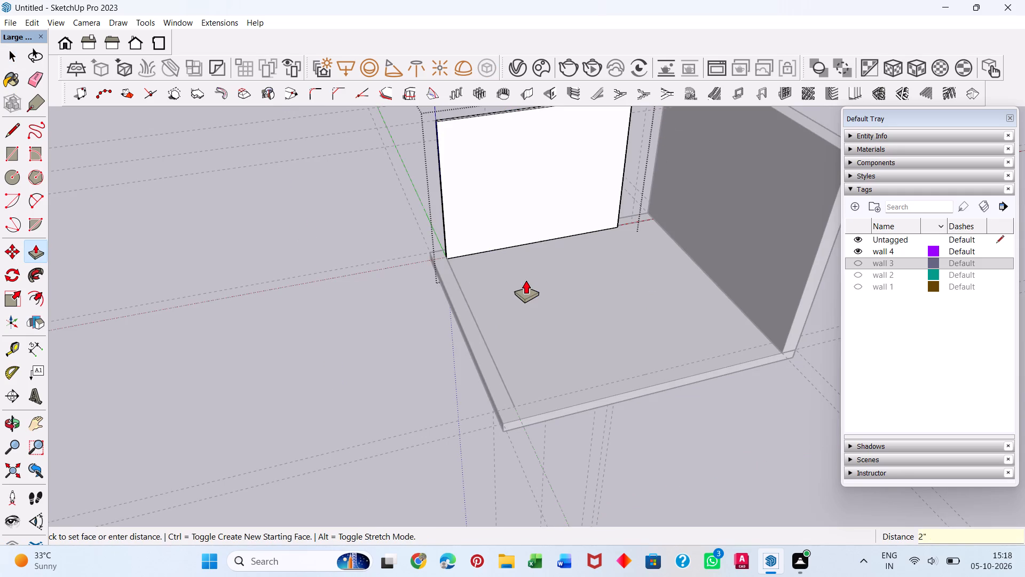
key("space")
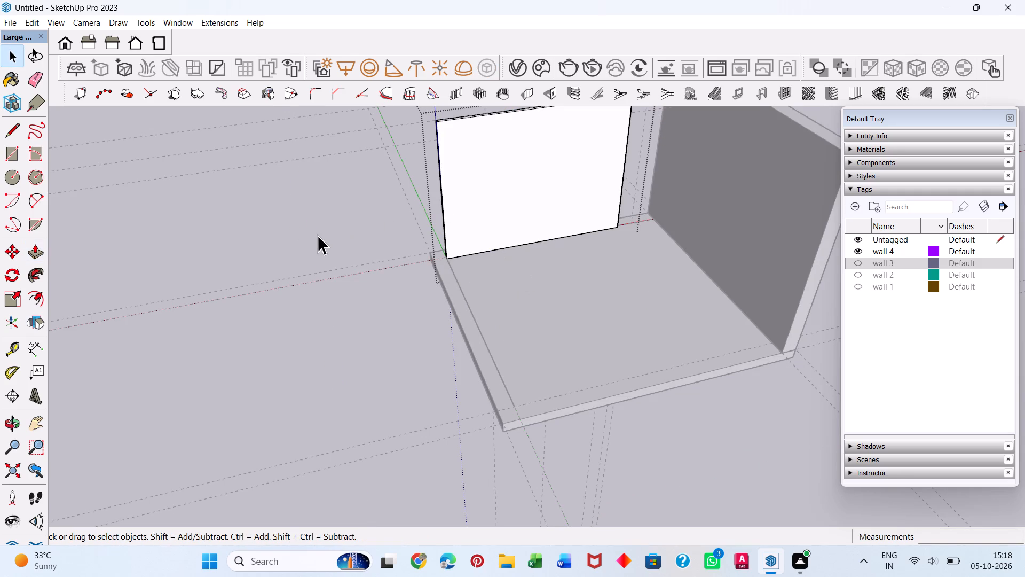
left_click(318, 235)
Examine the extruded panel from the front, the side and behind, in relation to the slab and wall 4.
scroll(543, 180, "down", 4)
middle_click_drag(480, 185, 577, 221)
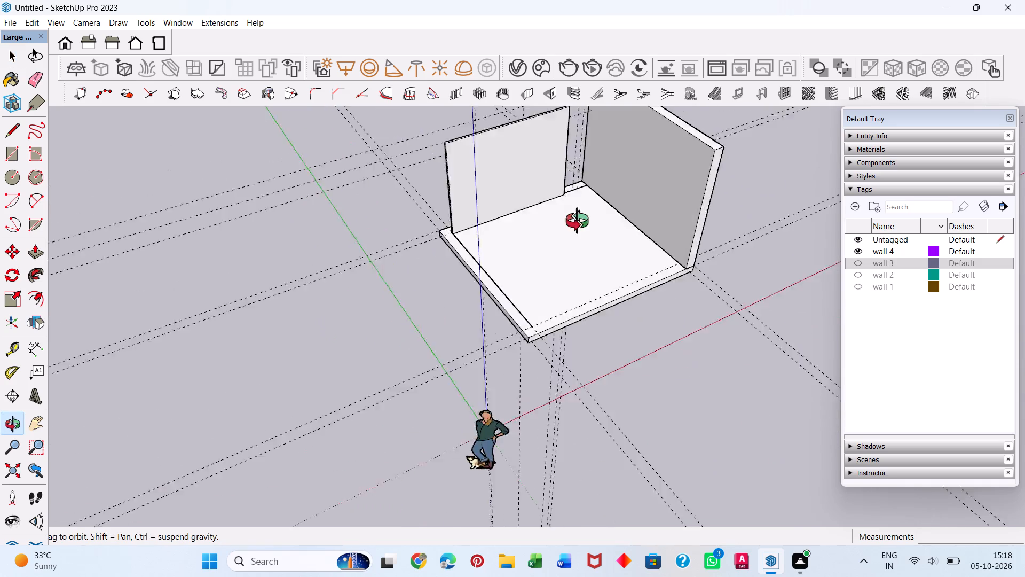
middle_click_drag(577, 221, 794, 241)
middle_click_drag(288, 198, 580, 183)
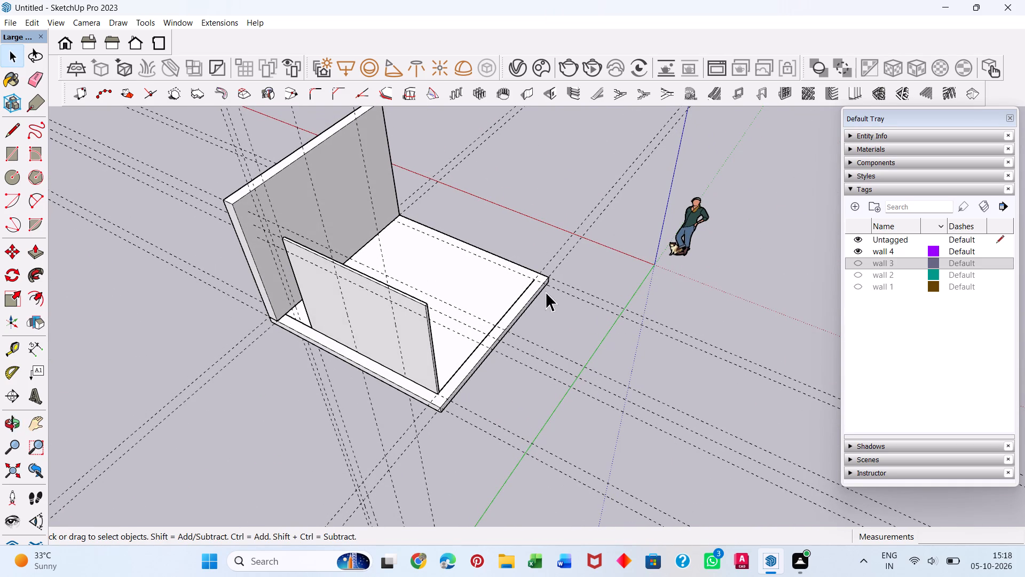
middle_click_drag(543, 292, 135, 179)
middle_click_drag(602, 247, 600, 248)
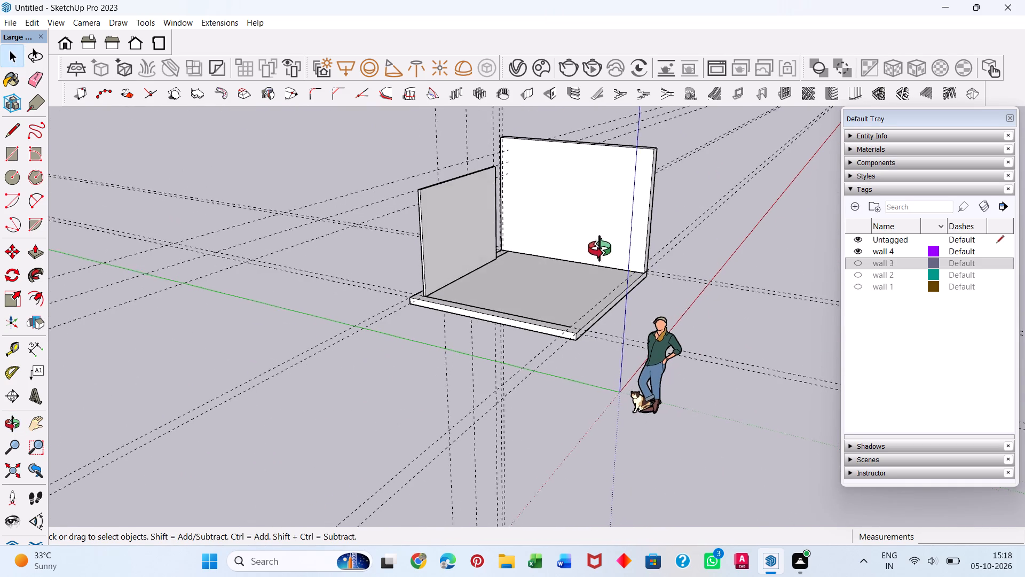
middle_click_drag(600, 248, 266, 212)
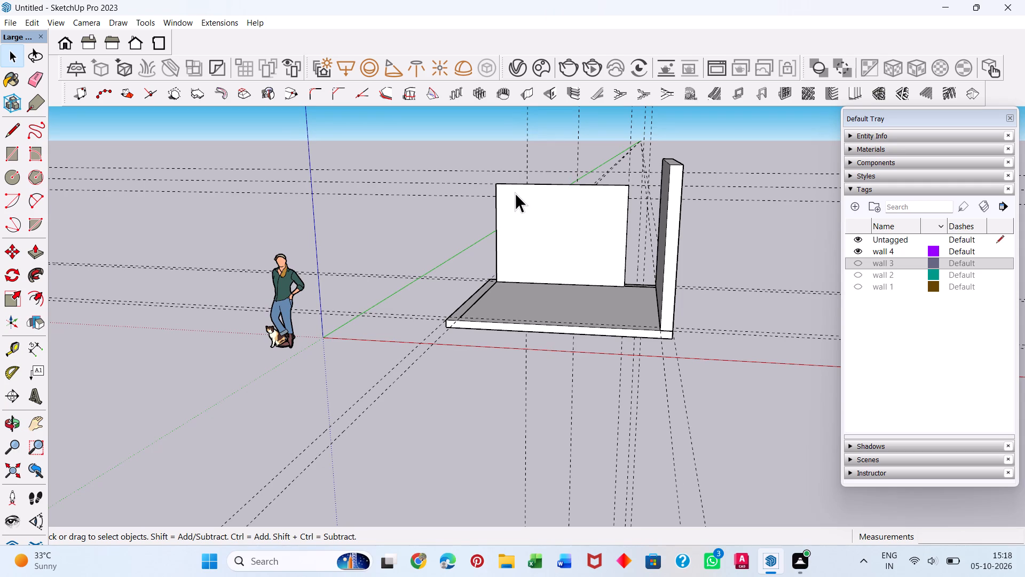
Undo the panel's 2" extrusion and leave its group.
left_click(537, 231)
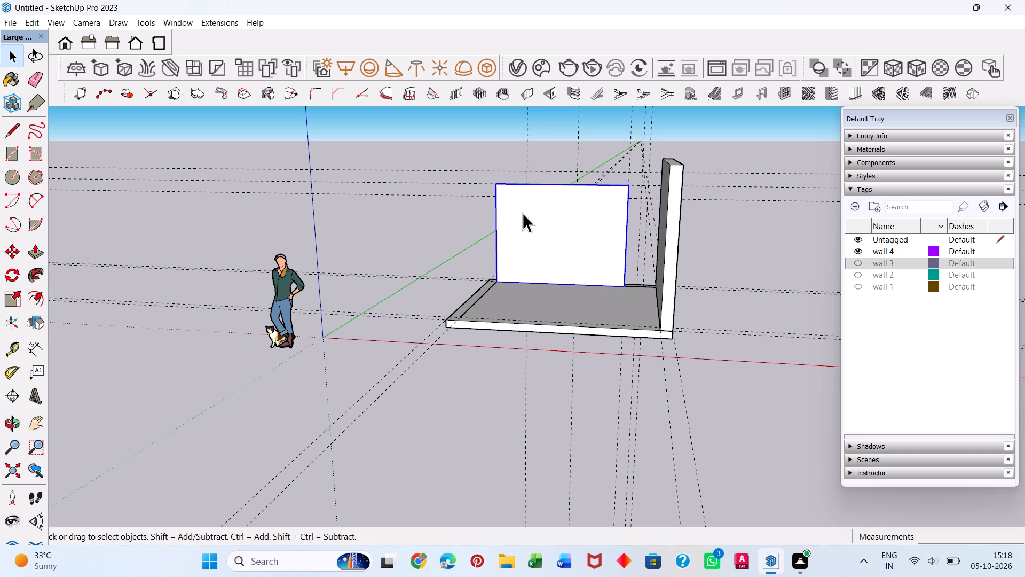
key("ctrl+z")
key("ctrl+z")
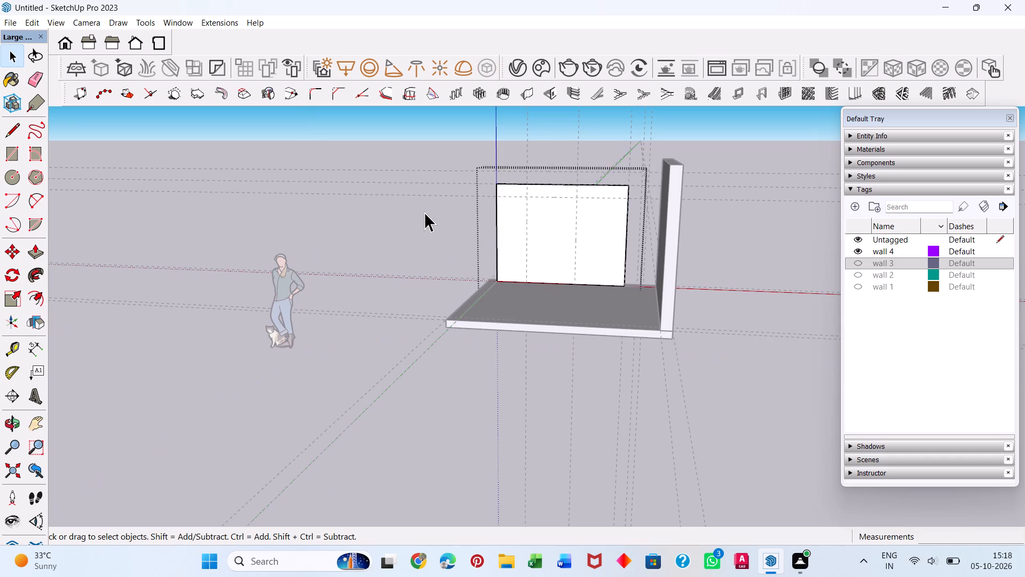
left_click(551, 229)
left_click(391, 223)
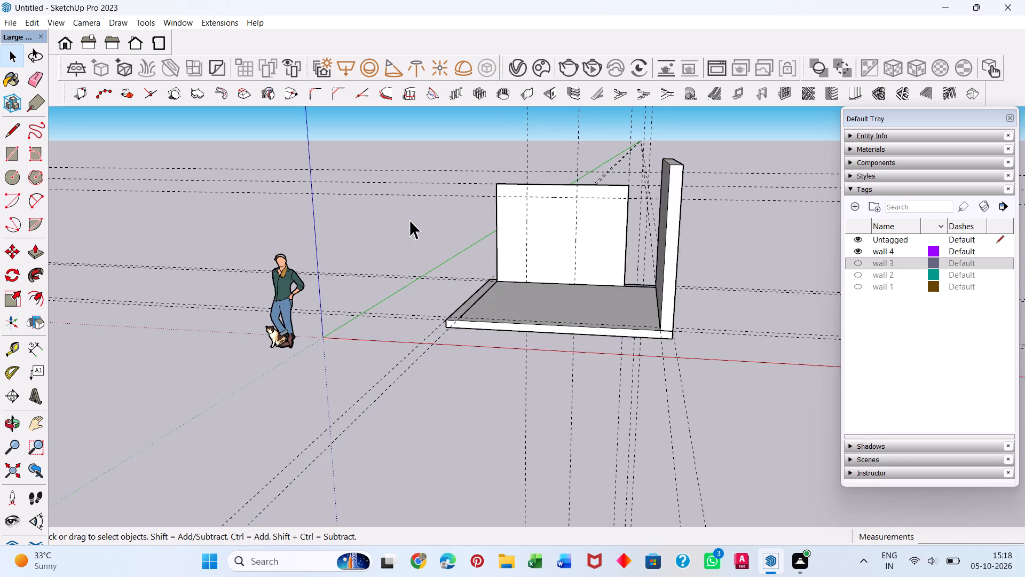
Examine the flat back-wall panel from its front and back sides.
scroll(536, 229, "up", 7)
middle_click_drag(476, 226, 870, 313)
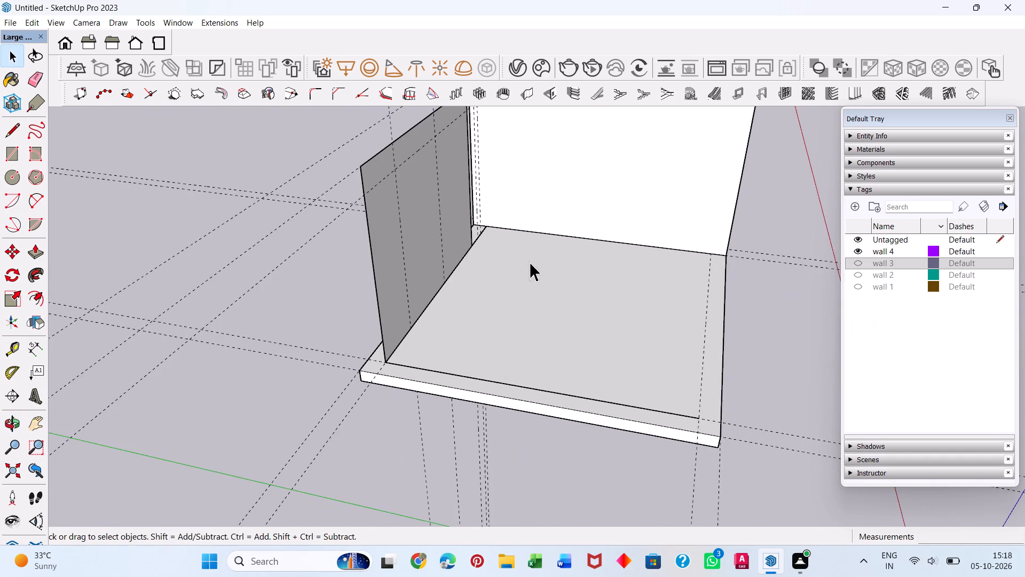
middle_click_drag(361, 234, 594, 255)
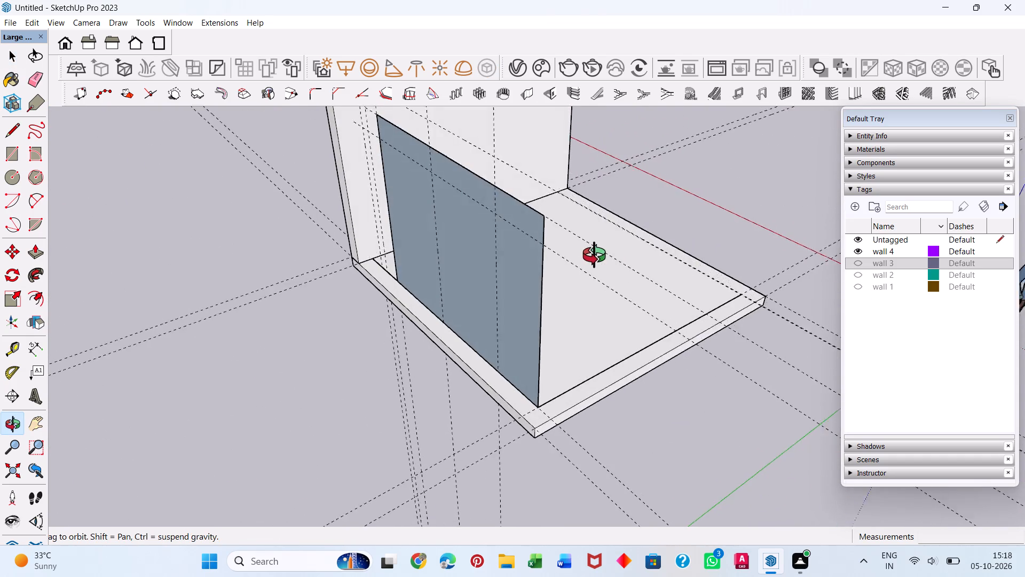
middle_click_drag(594, 255, 39, 143)
scroll(38, 143, "up", 1)
scroll(319, 169, "down", 6)
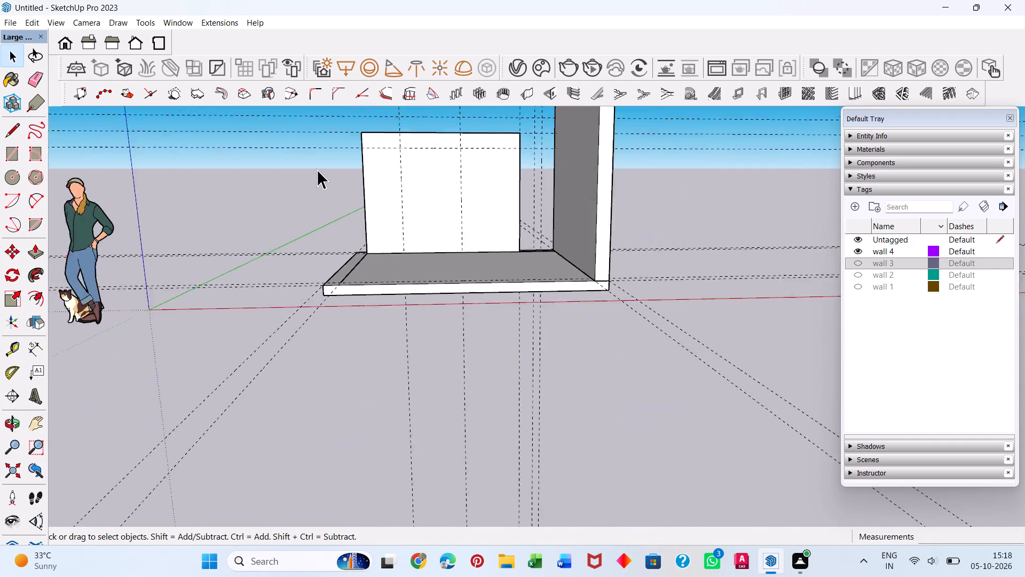
scroll(317, 169, "down", 3)
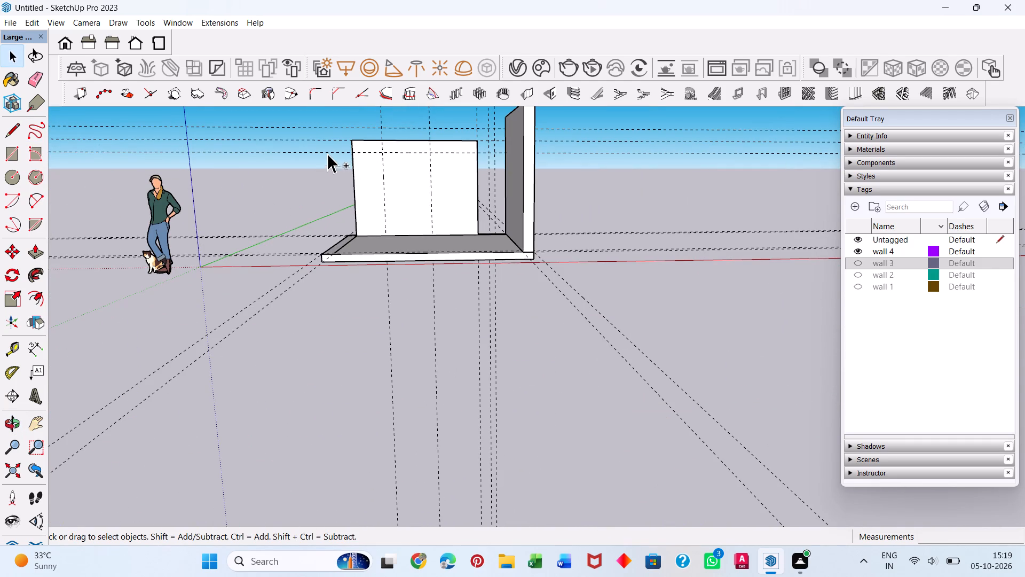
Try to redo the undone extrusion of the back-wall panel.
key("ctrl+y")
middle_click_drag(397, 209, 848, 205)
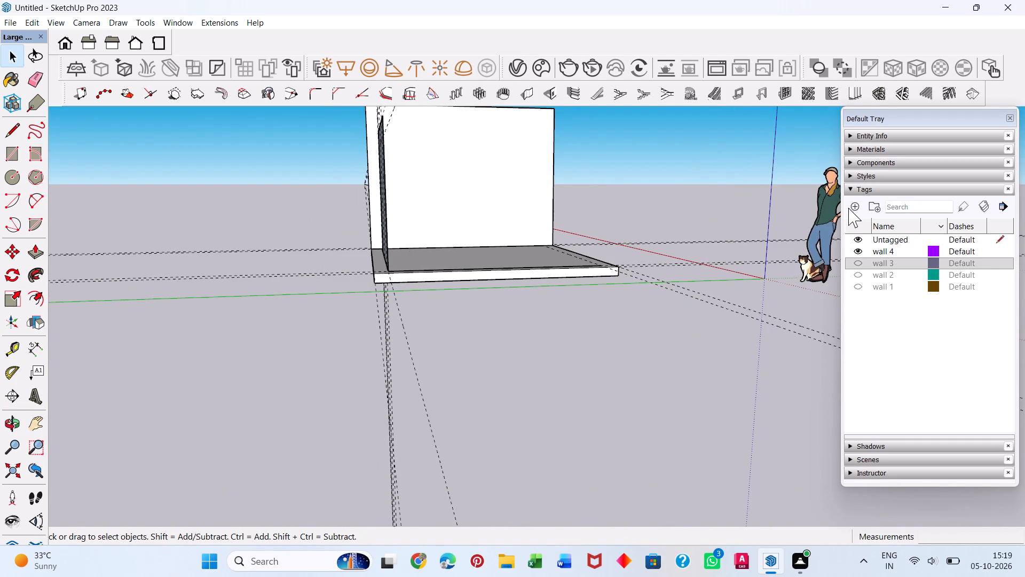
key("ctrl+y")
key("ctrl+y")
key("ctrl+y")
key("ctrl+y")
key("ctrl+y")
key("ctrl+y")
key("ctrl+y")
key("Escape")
Open the back-wall panel's group and extrude its face 2" with Push/Pull.
middle_click_drag(620, 305, 160, 282)
left_click(530, 206)
double_click(528, 209)
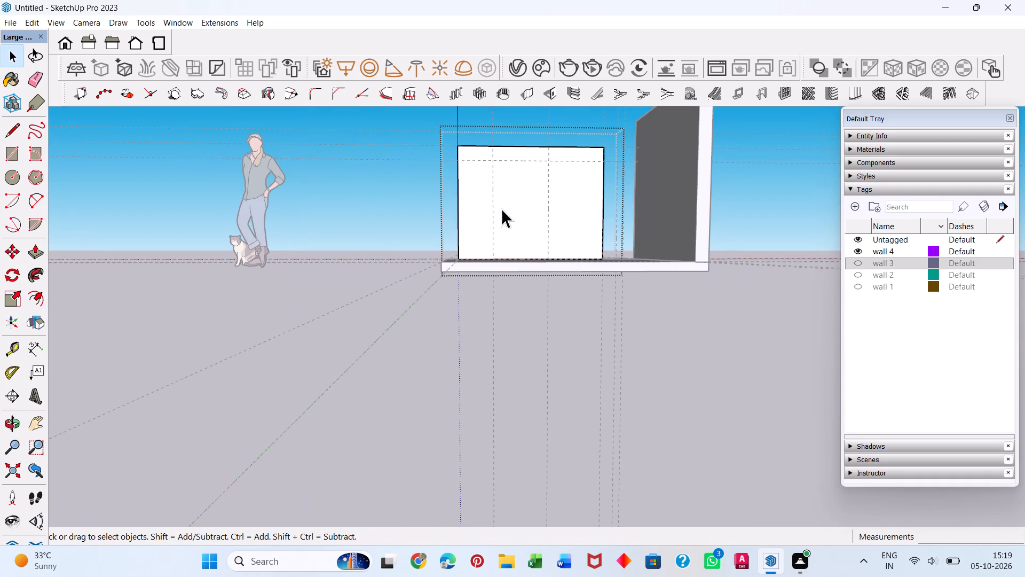
left_click(509, 208)
middle_click_drag(510, 214, 533, 382)
scroll(490, 182, "down", 5)
left_click(494, 162)
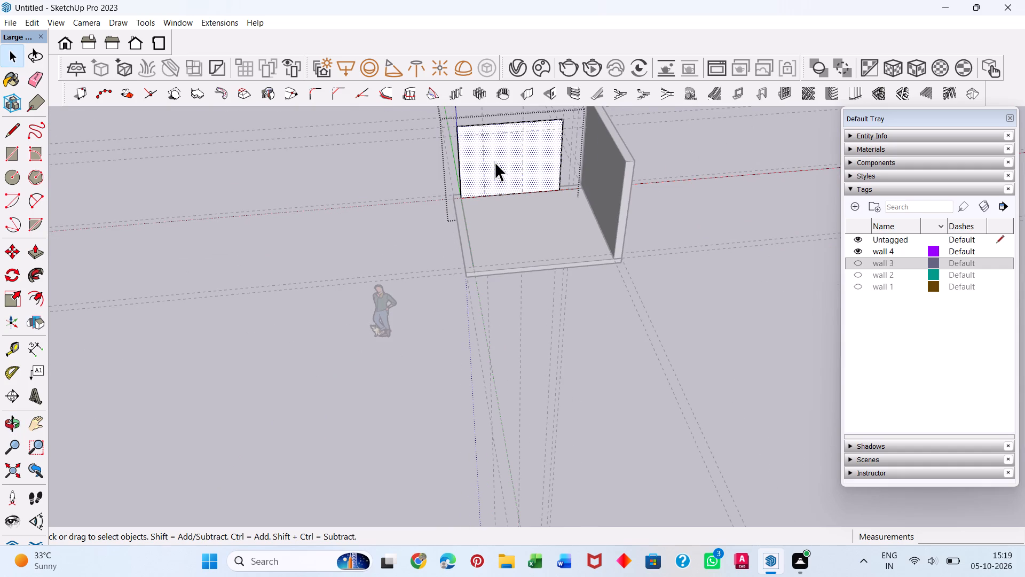
double_click(496, 162)
key("p")
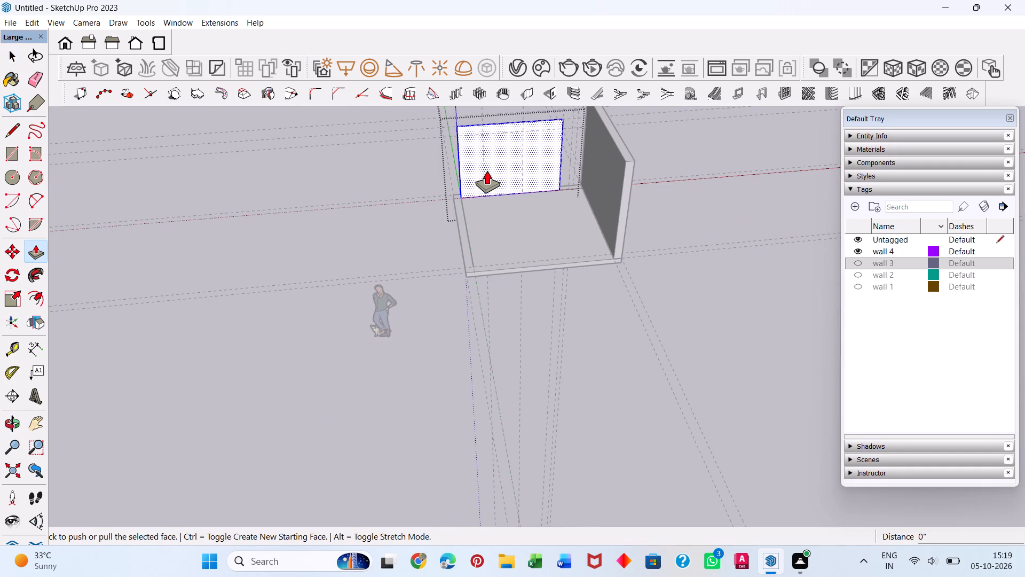
left_click(509, 157)
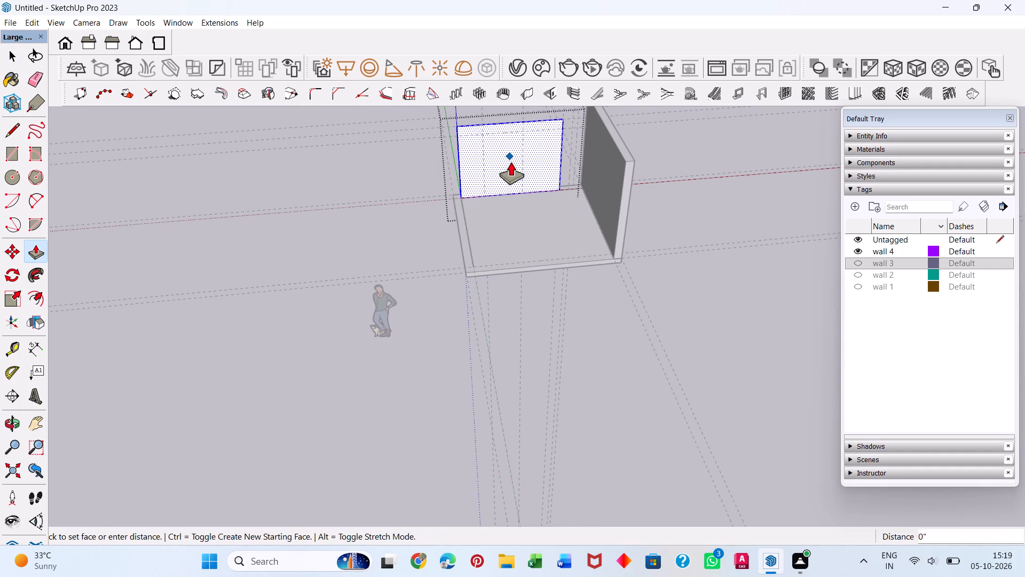
type("2\"")
key("Return")
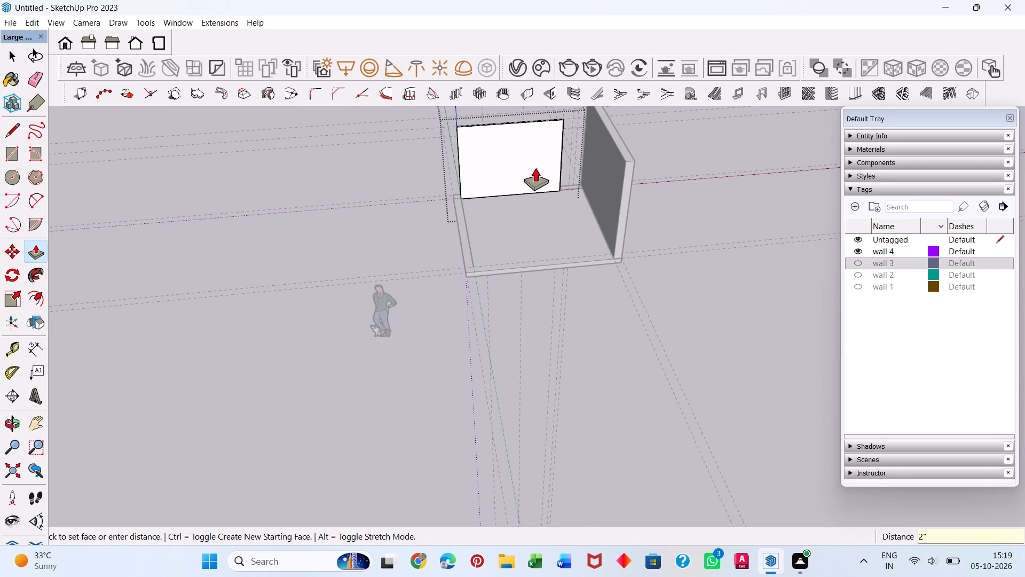
key("Return")
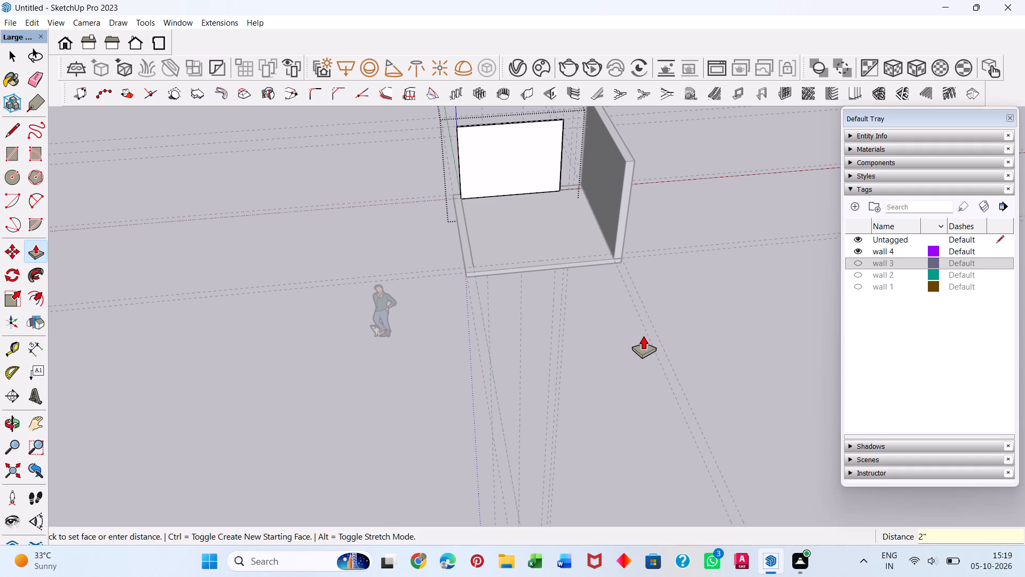
key("Escape")
scroll(474, 170, "up", 1)
key("space")
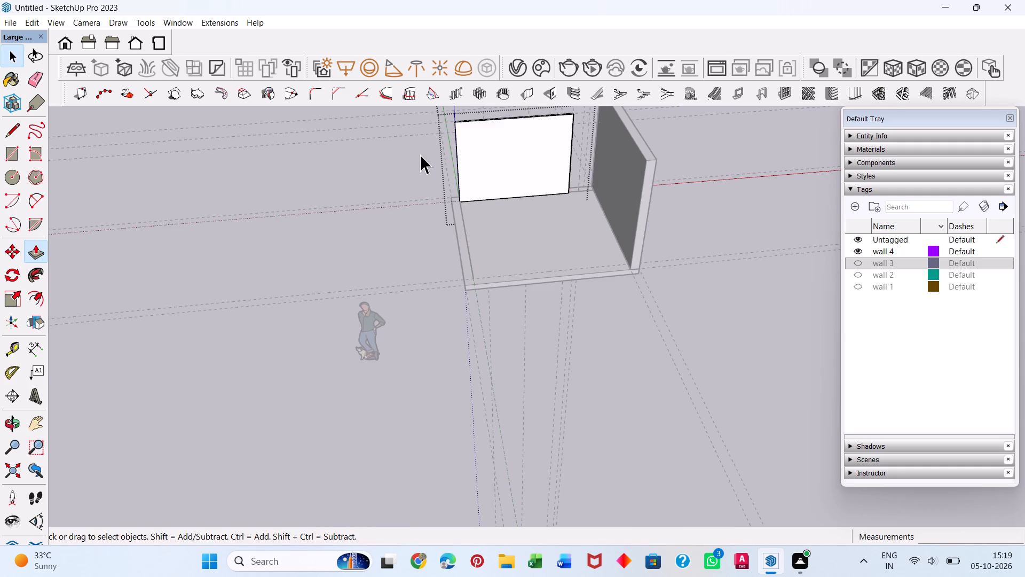
Select the whole extruded panel, with all its faces and edges, and group it.
middle_click_drag(427, 159, 678, 150)
scroll(552, 178, "up", 1)
triple_click(369, 178)
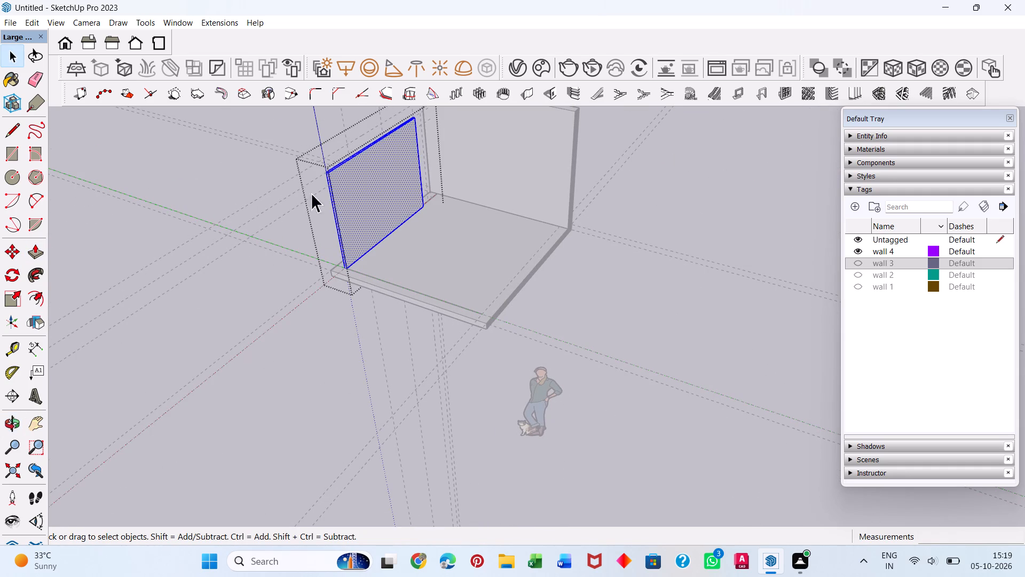
middle_click_drag(291, 203, 738, 149)
middle_click_drag(385, 305, 764, 192)
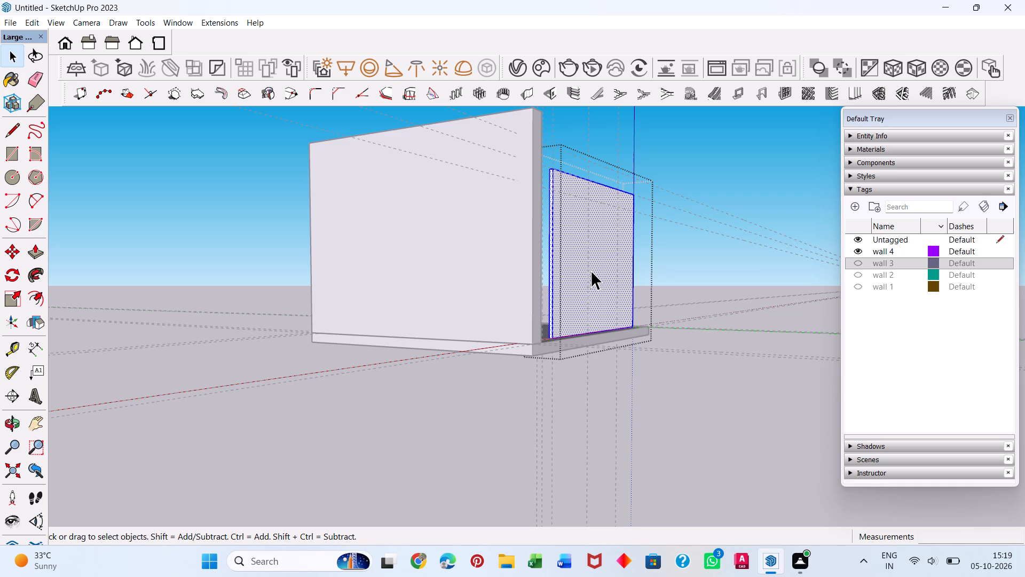
key("g")
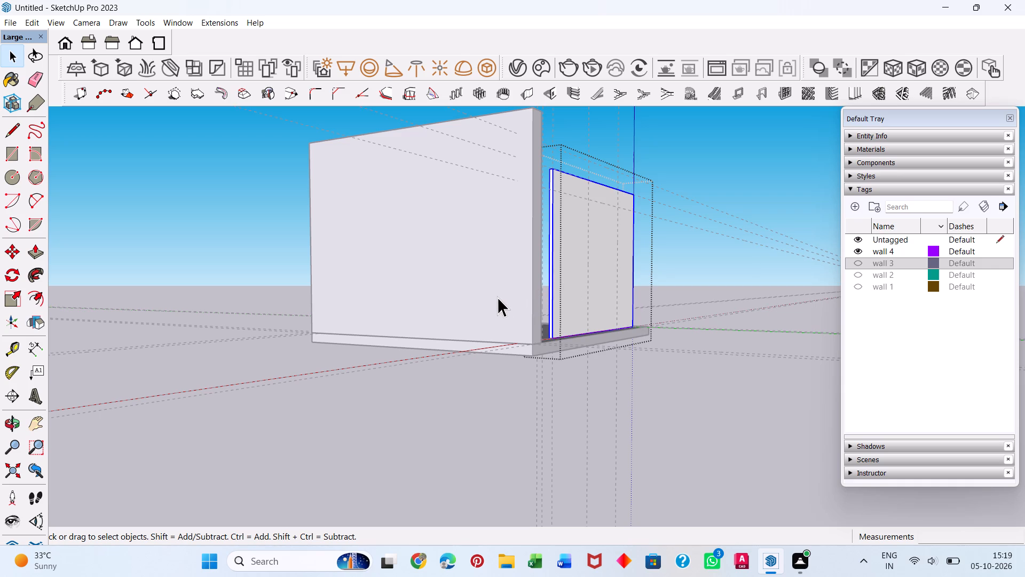
key("Return")
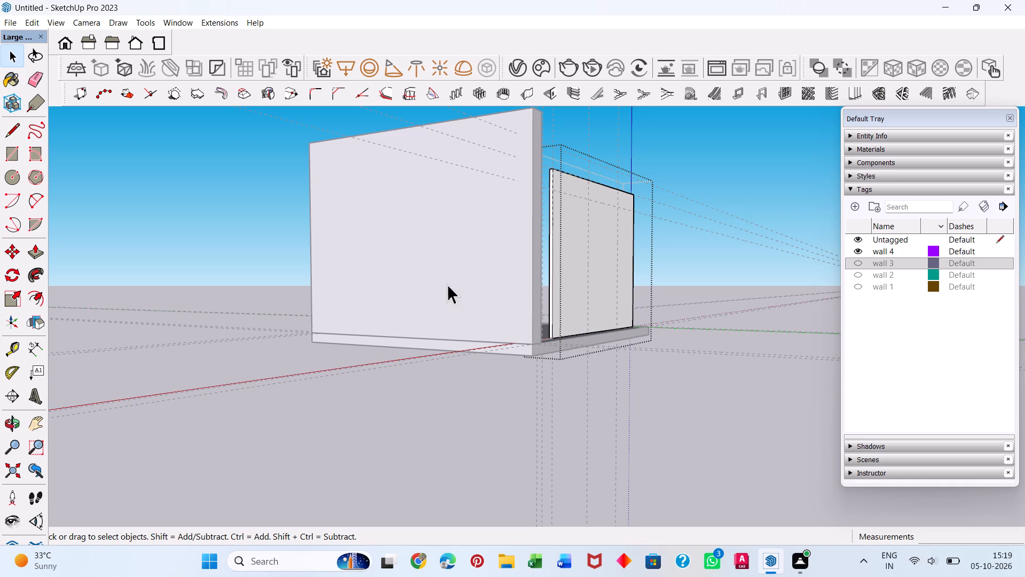
Check the panel from its edge and front, and leave group editing to return to the top level of the model.
middle_click_drag(714, 342, 1, 255)
scroll(571, 398, "up", 1)
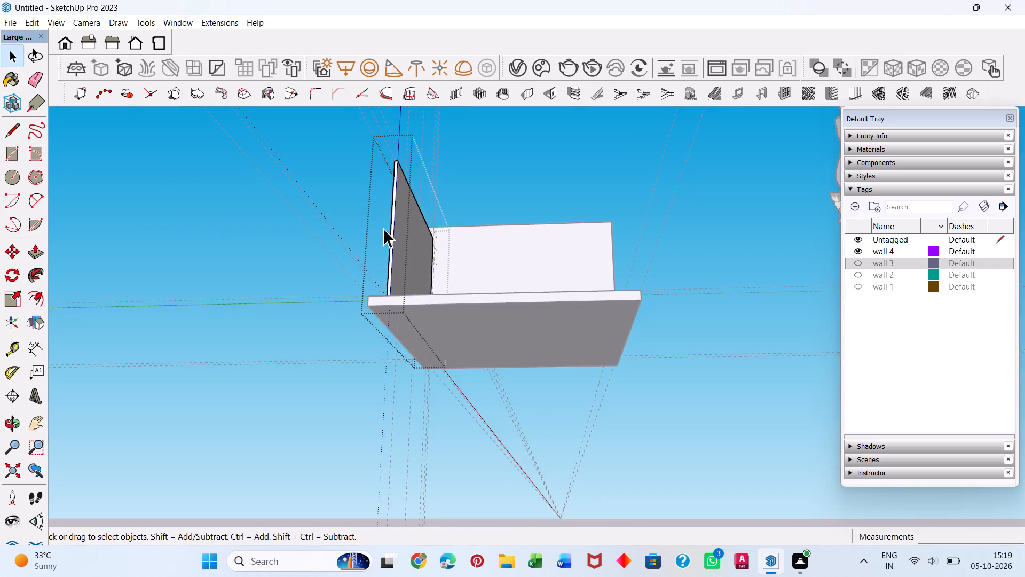
middle_click_drag(387, 256, 392, 386)
middle_click_drag(634, 317, 253, 341)
scroll(437, 403, "up", 1)
left_click(485, 223)
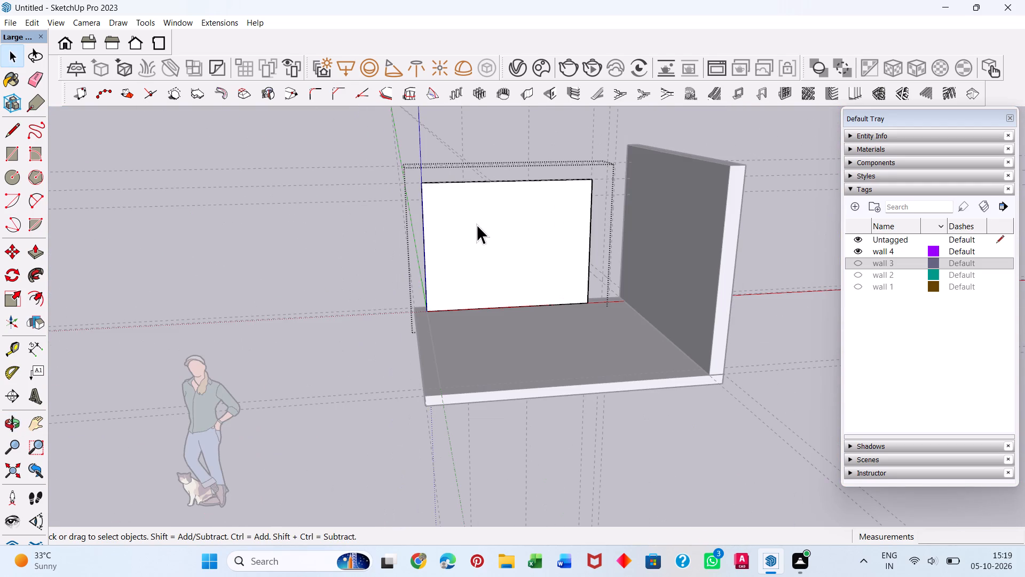
left_click(349, 247)
middle_click_drag(439, 255, 470, 365)
scroll(470, 364, "down", 2)
scroll(450, 223, "down", 4)
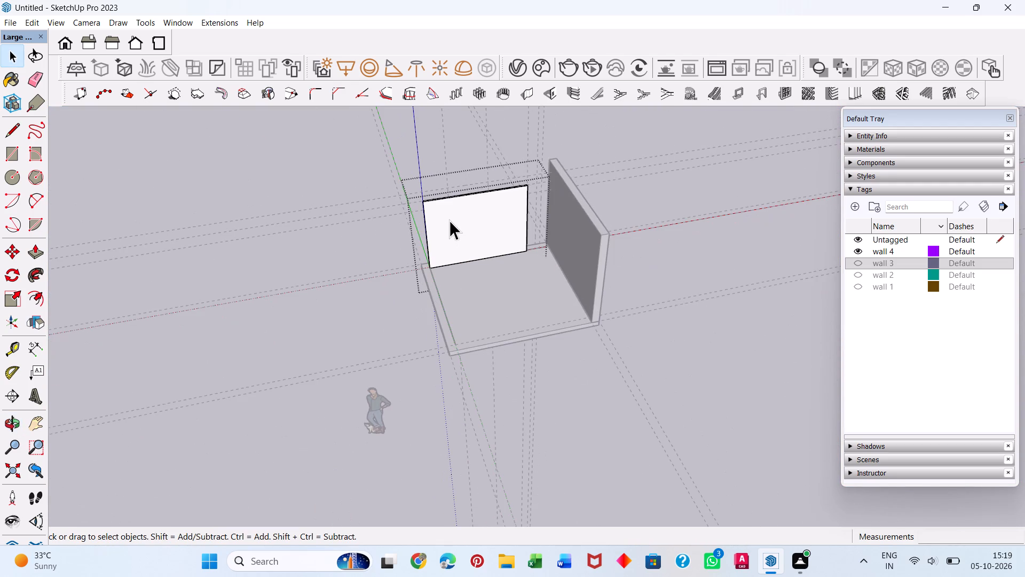
left_click(662, 202)
double_click(481, 205)
left_click(707, 201)
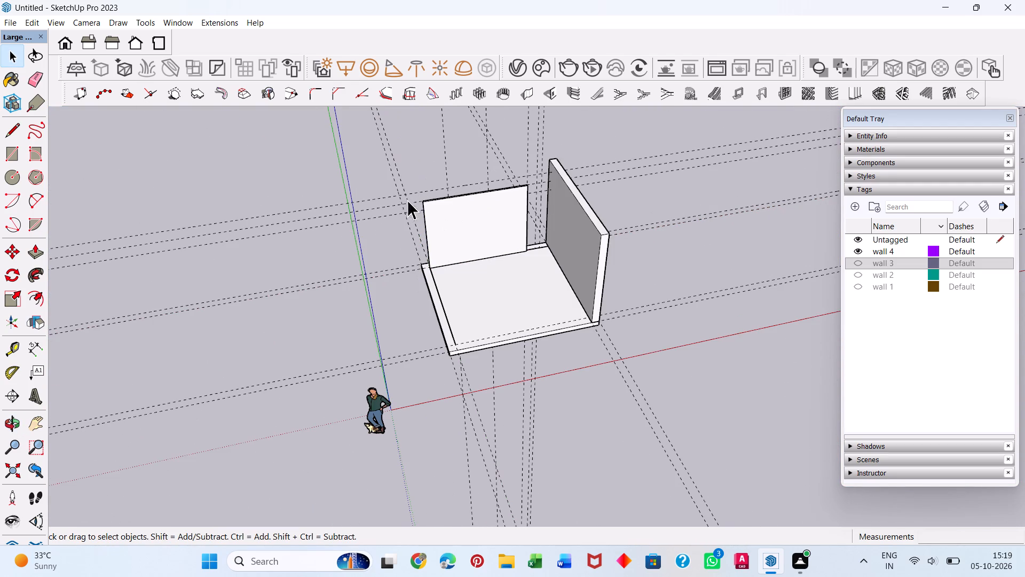
Examine the panel's position on the slab and next to wall 4 from above, the side and the front.
scroll(425, 244, "up", 6)
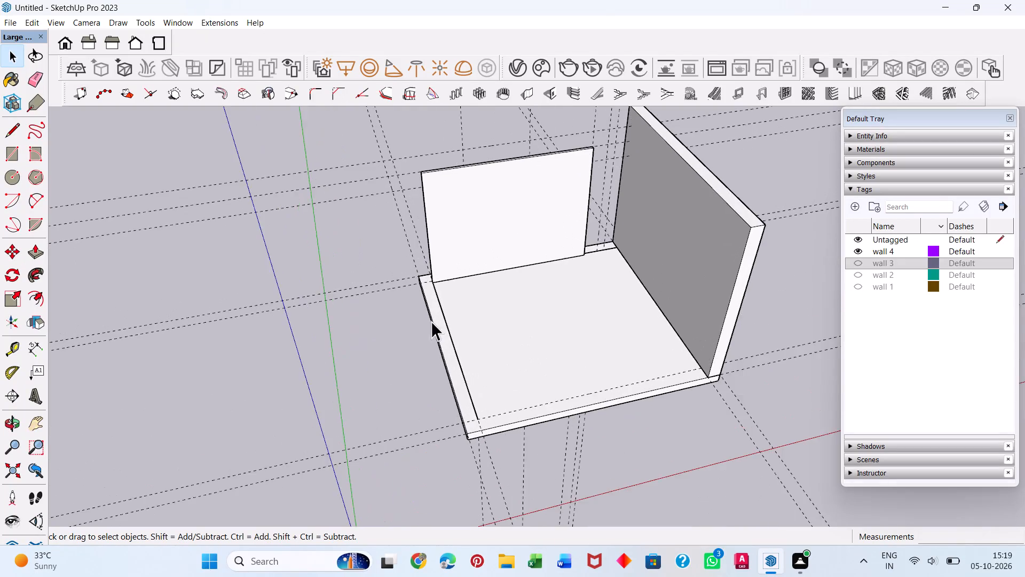
scroll(434, 341, "up", 1)
middle_click_drag(439, 352, 643, 397)
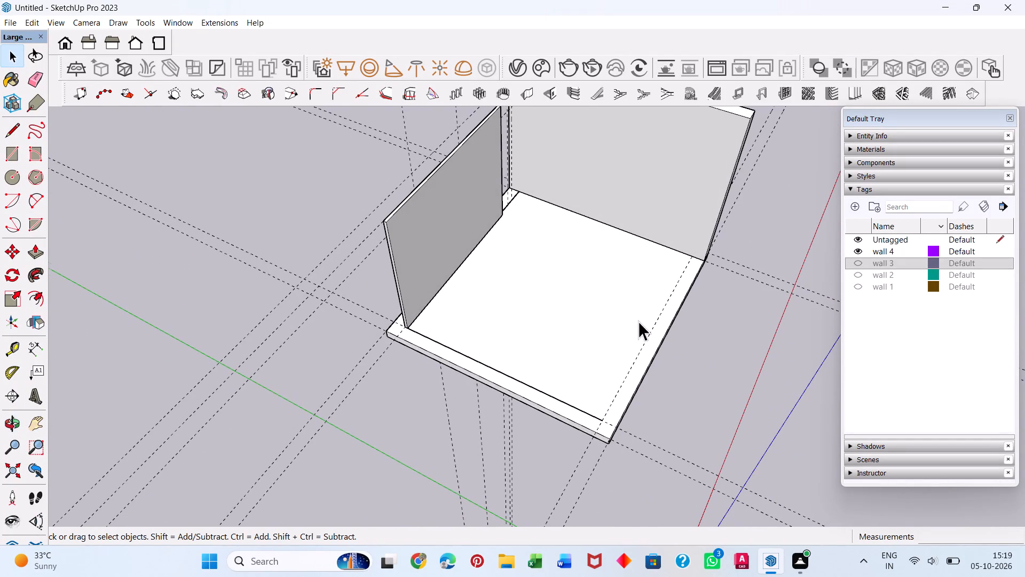
middle_click_drag(630, 326, 712, 274)
scroll(707, 257, "down", 9)
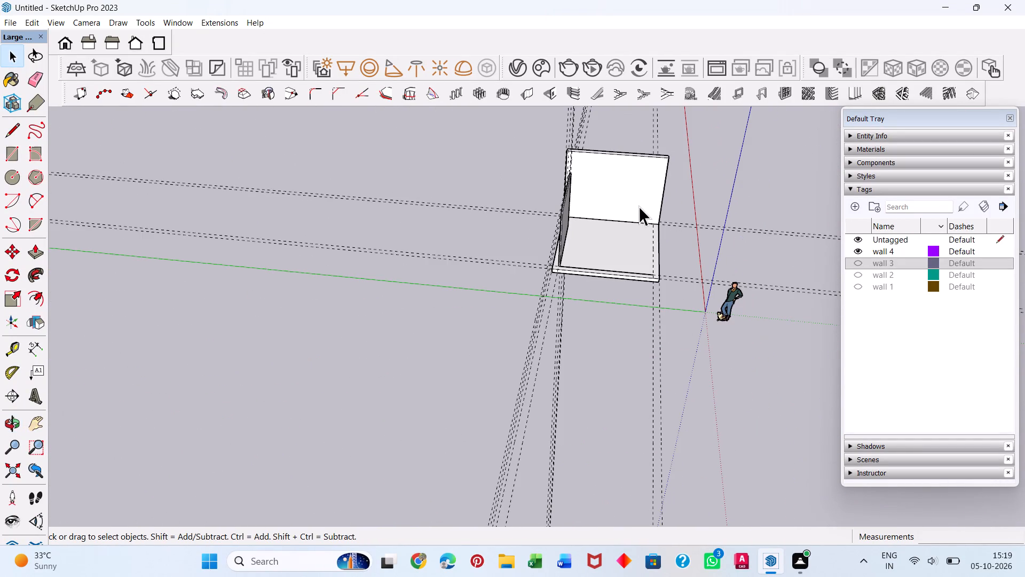
scroll(614, 254, "up", 2)
middle_click_drag(739, 306, 325, 191)
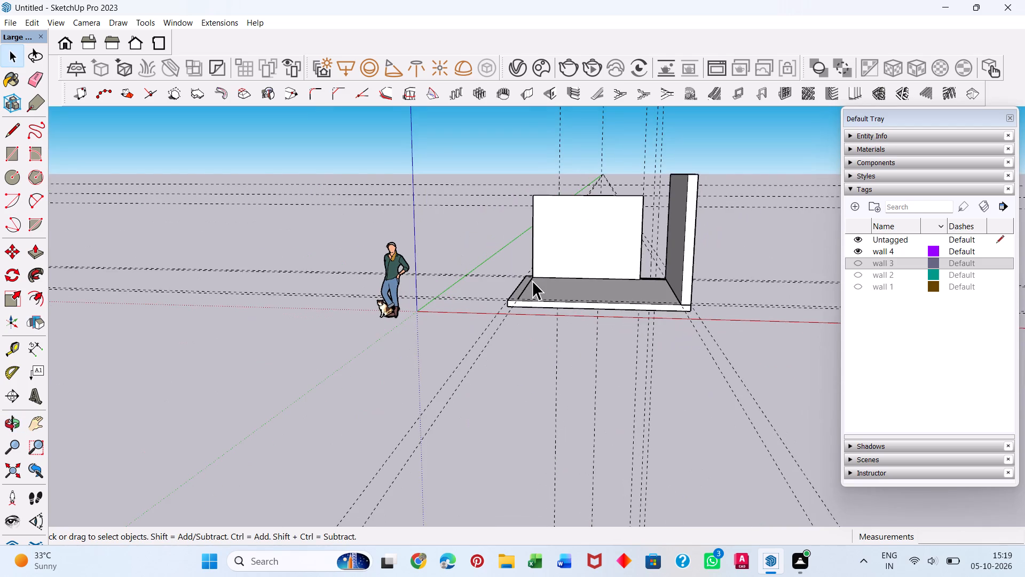
scroll(532, 280, "up", 4)
scroll(546, 279, "down", 15)
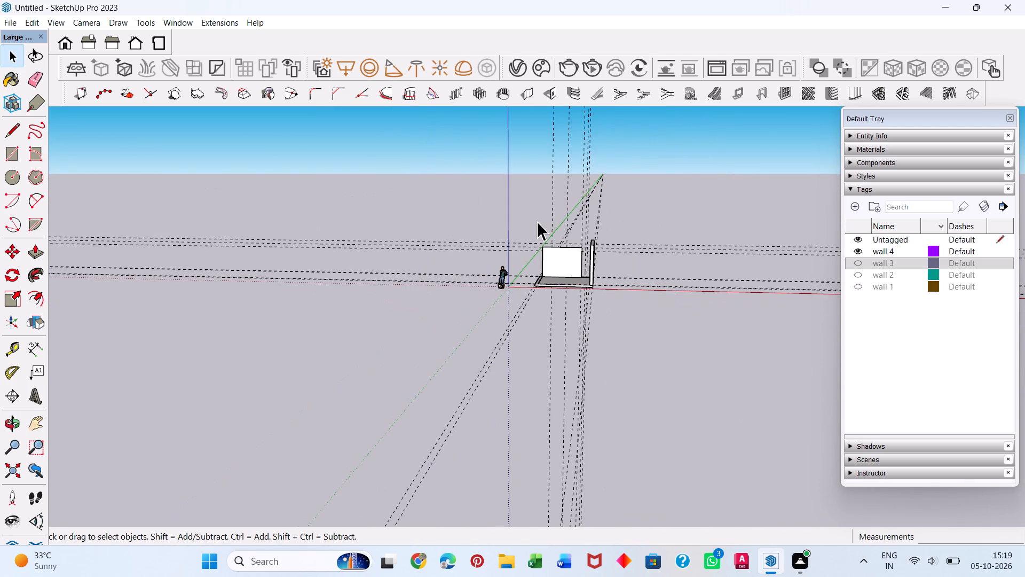
scroll(577, 258, "up", 5)
scroll(532, 275, "up", 10)
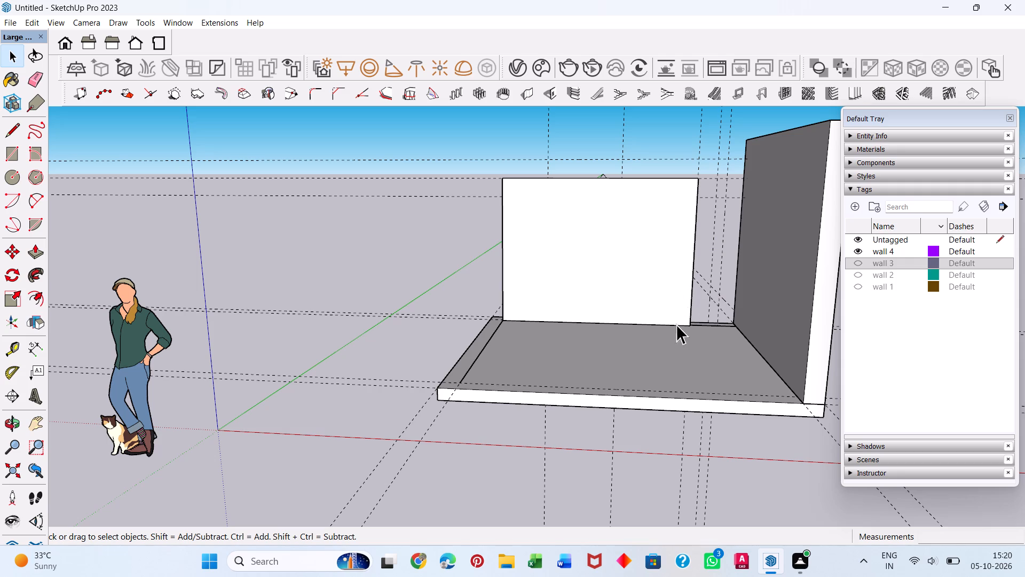
Make the wall 3 tag visible.
left_click(862, 263)
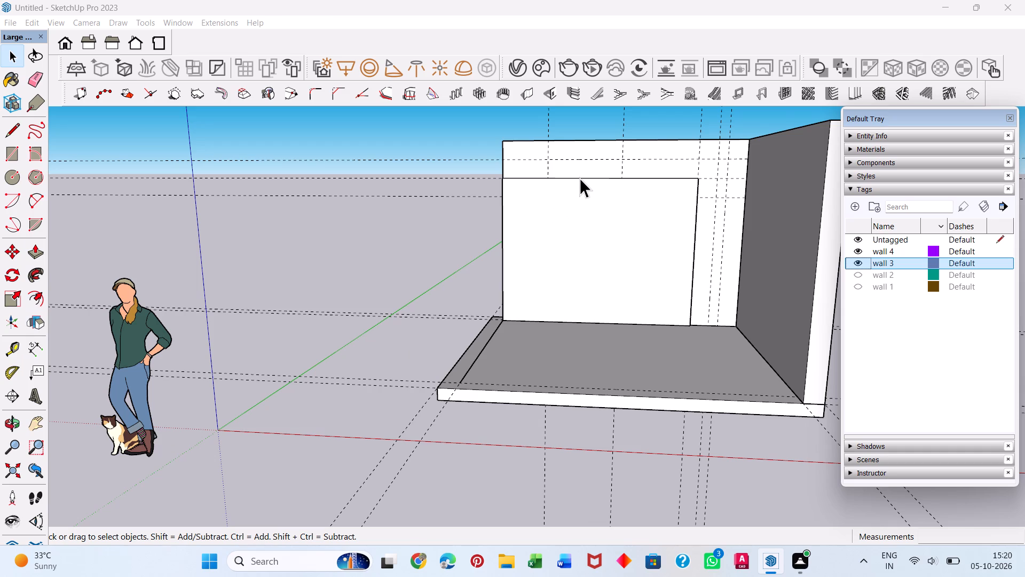
Place two vertical guides on the panel's face, 2'6" from its left edge and 4' beyond that guide.
middle_click_drag(525, 239, 553, 263)
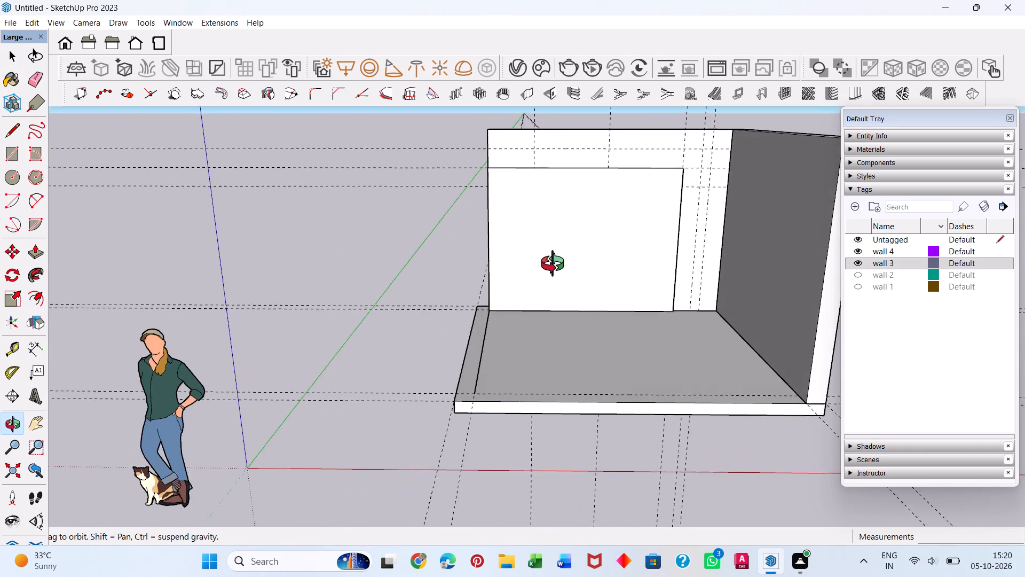
middle_click_drag(553, 263, 552, 263)
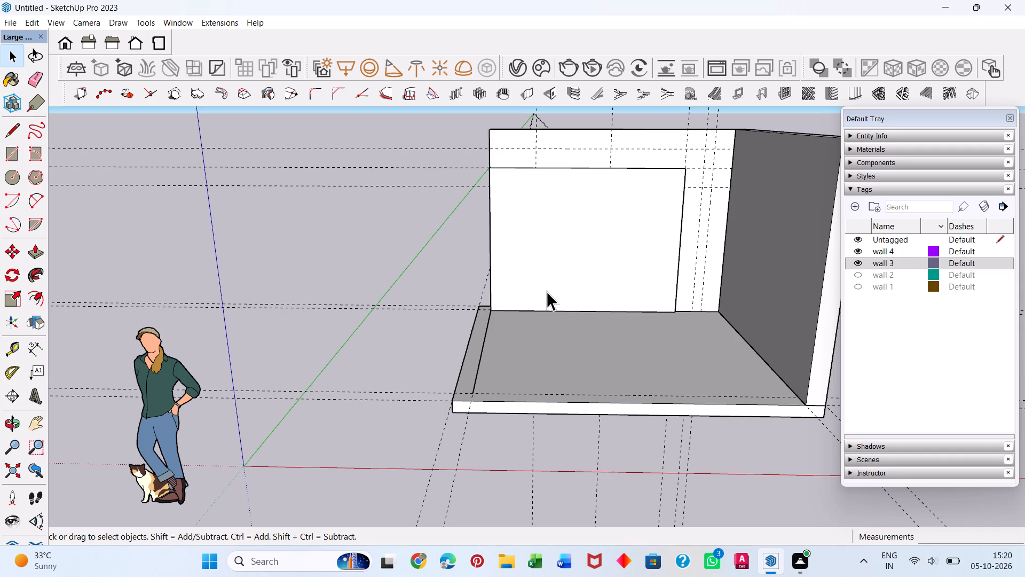
key("t")
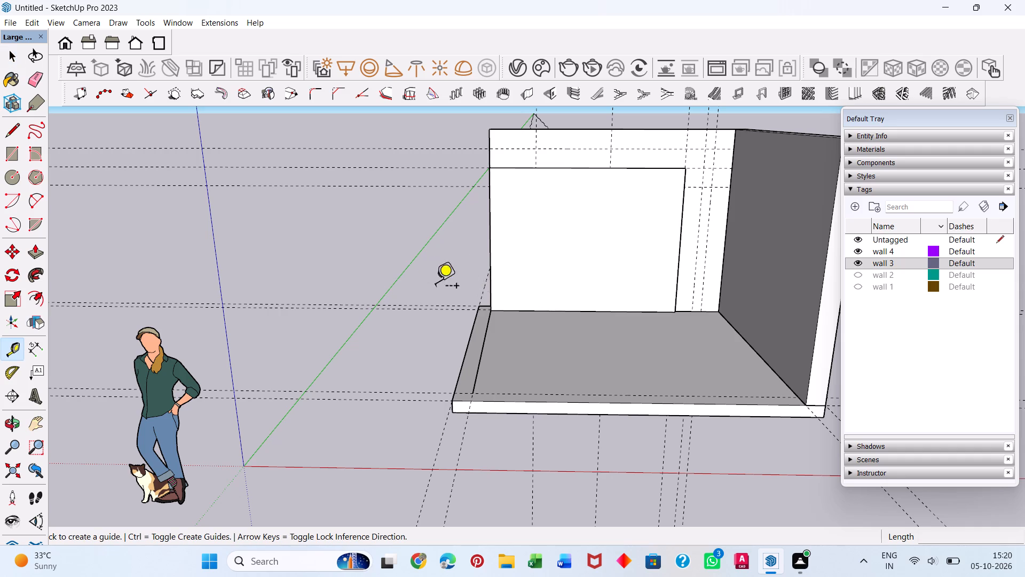
left_click(490, 256)
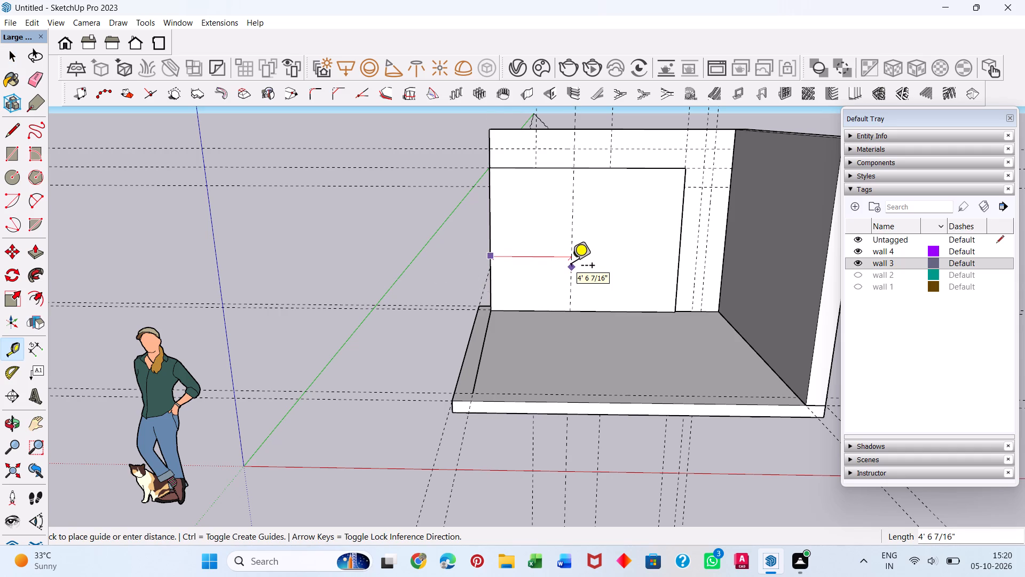
type("2'6\"")
key("Return")
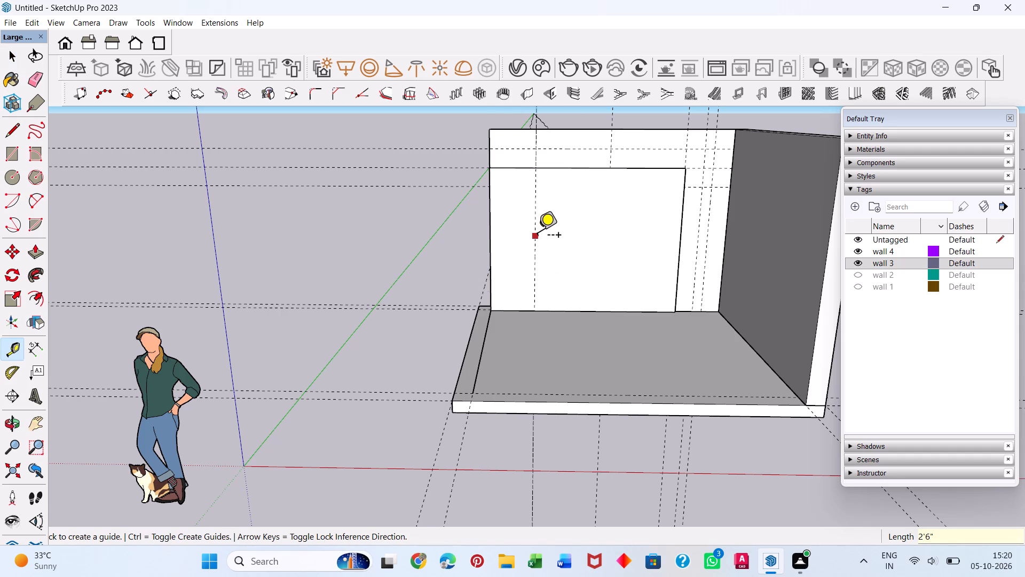
left_click(538, 237)
type("4'")
key("Return")
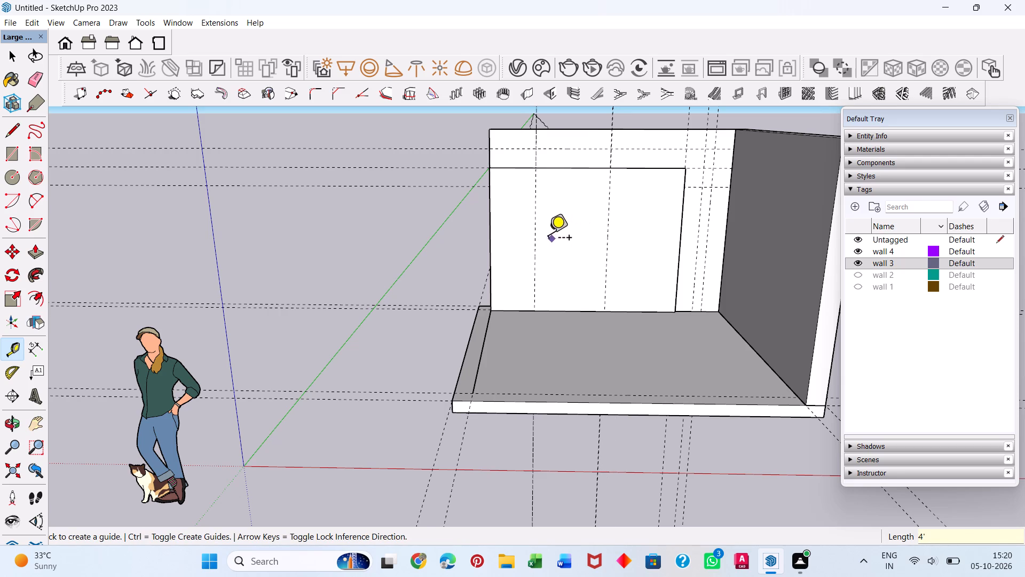
Place a horizontal guide on the panel's face 7' above its bottom edge.
left_click(571, 309)
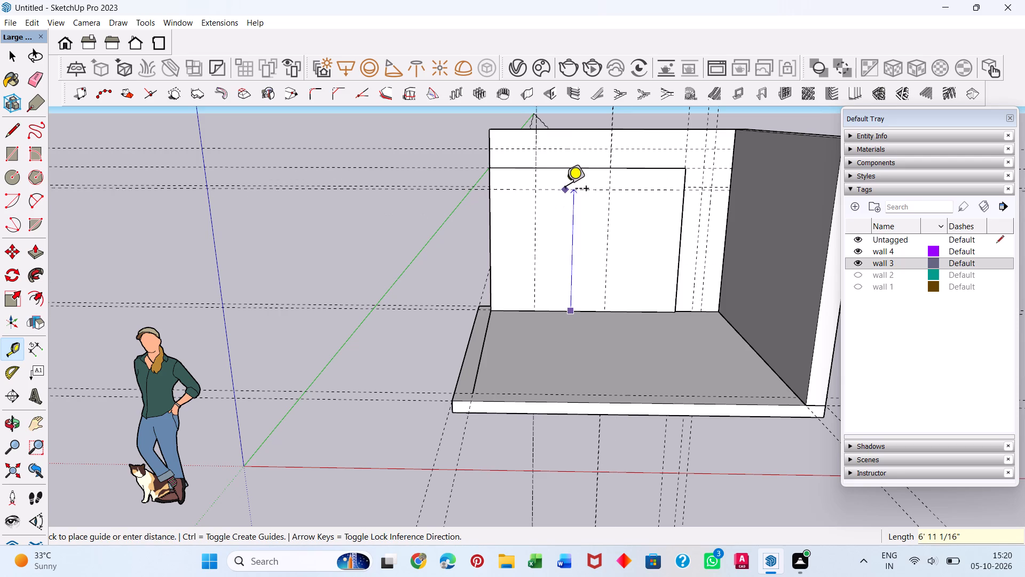
type("7'")
key("Return")
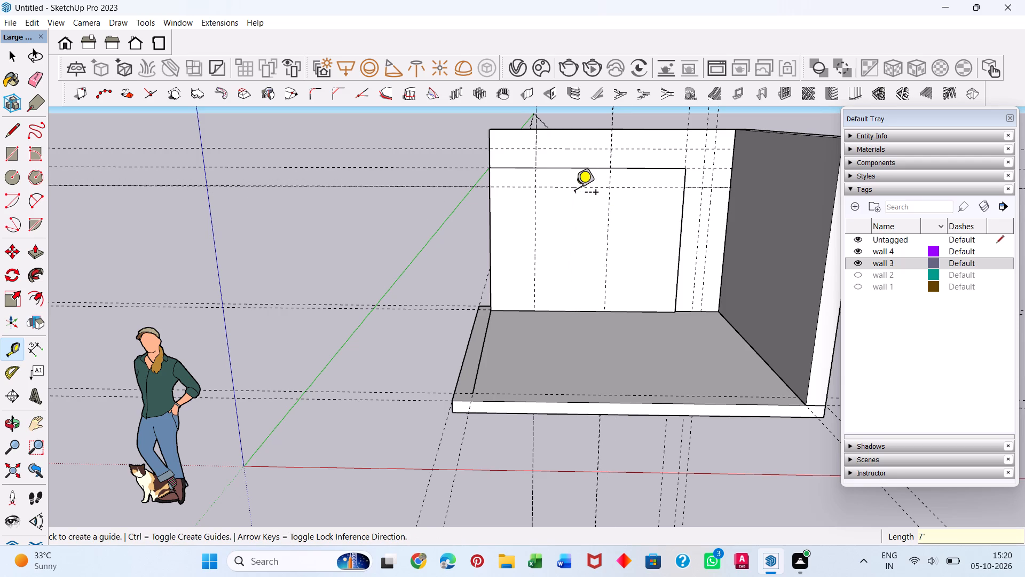
key("Escape")
key("space")
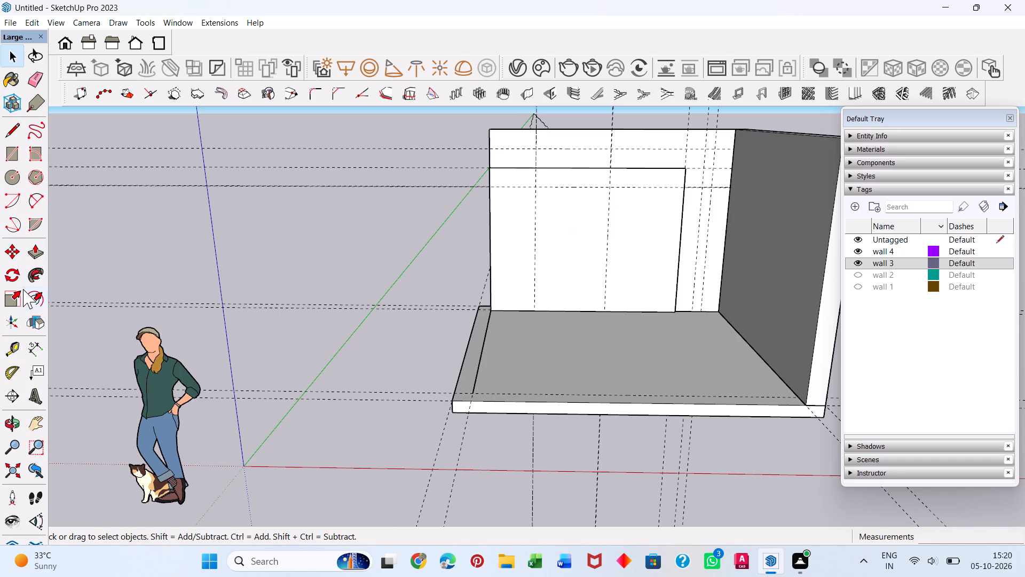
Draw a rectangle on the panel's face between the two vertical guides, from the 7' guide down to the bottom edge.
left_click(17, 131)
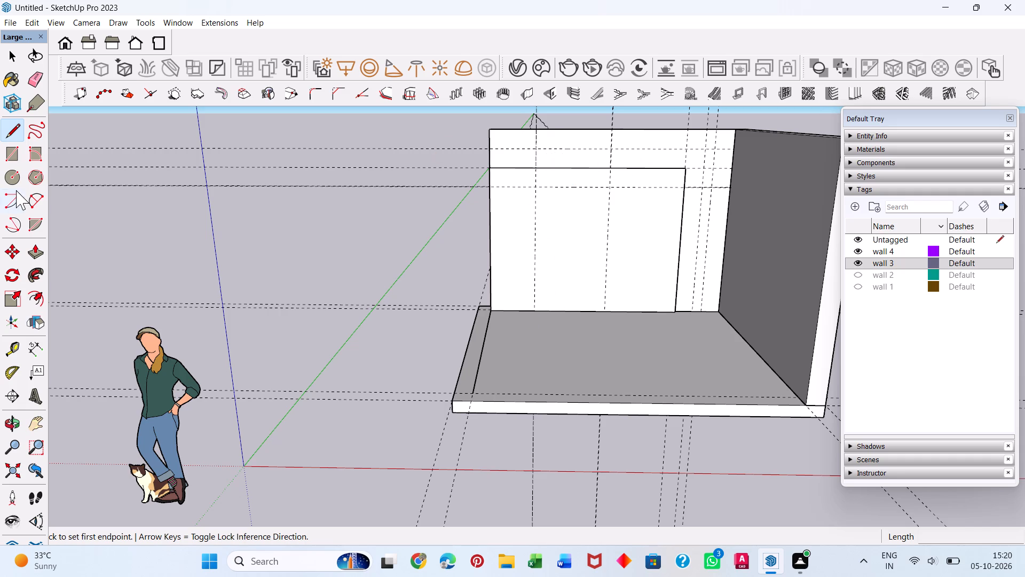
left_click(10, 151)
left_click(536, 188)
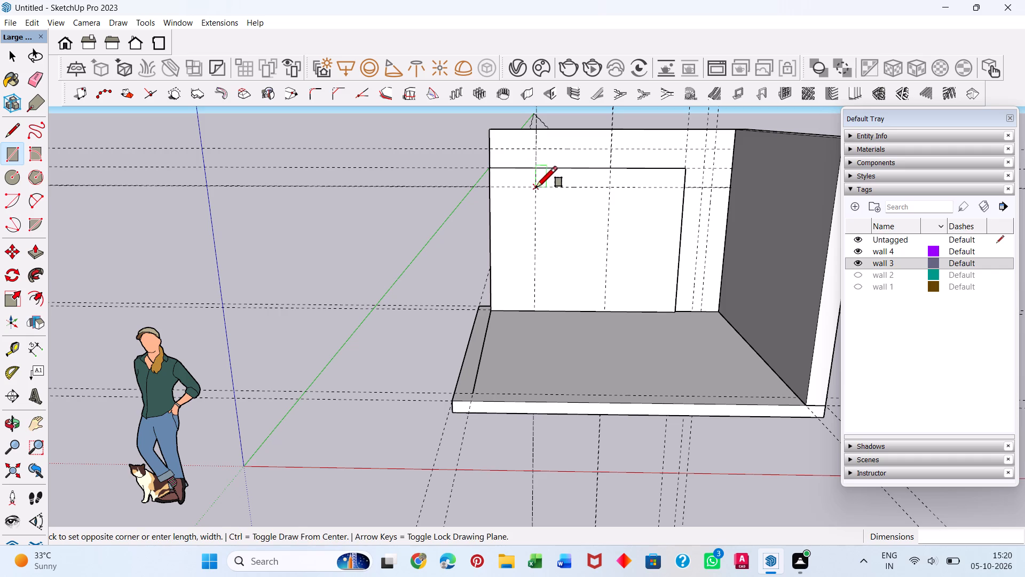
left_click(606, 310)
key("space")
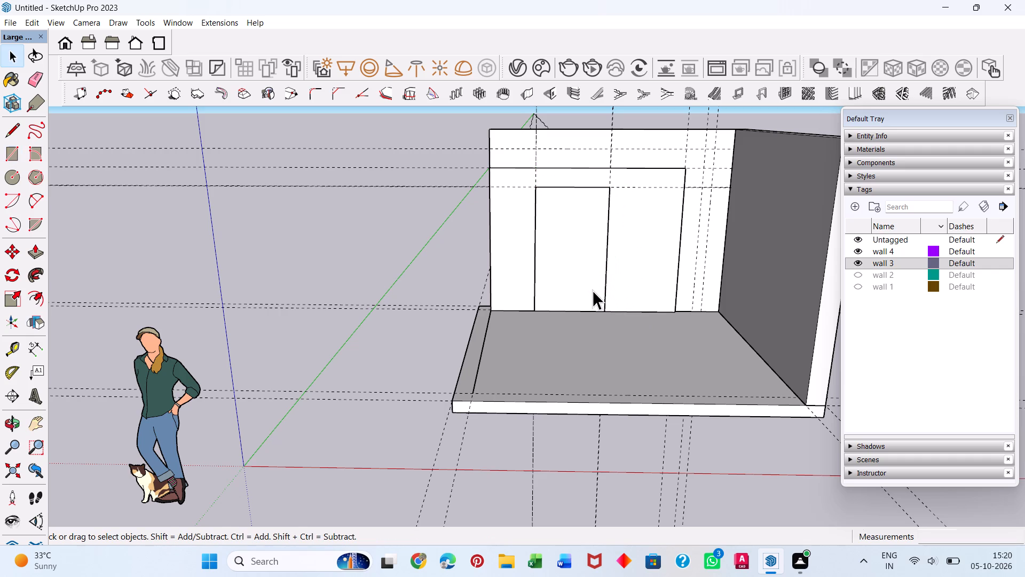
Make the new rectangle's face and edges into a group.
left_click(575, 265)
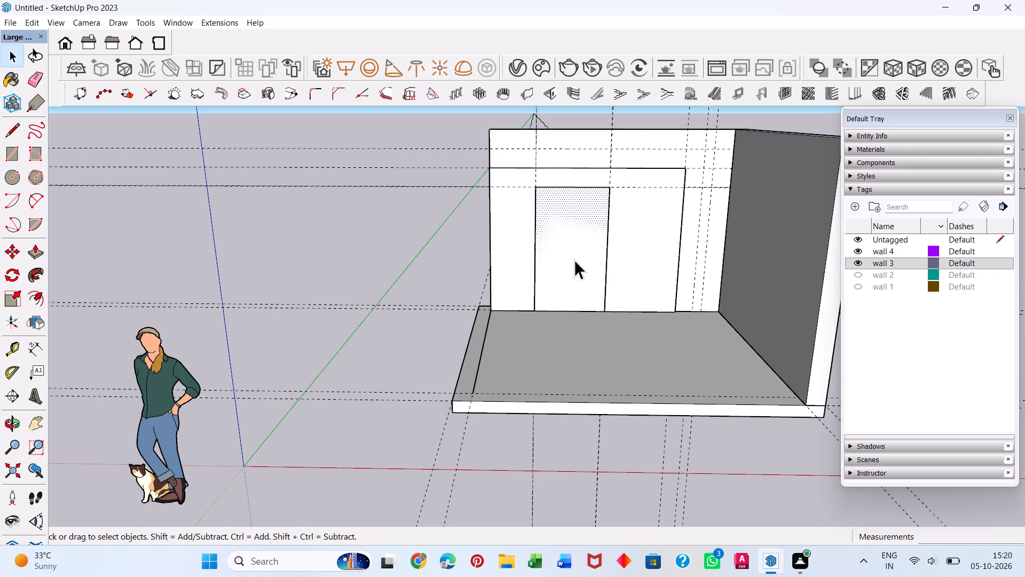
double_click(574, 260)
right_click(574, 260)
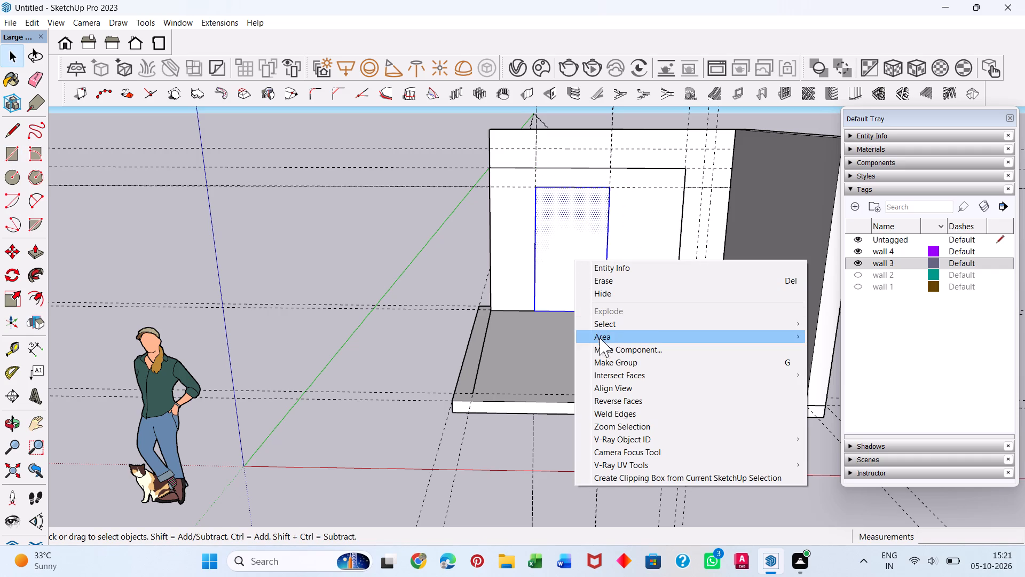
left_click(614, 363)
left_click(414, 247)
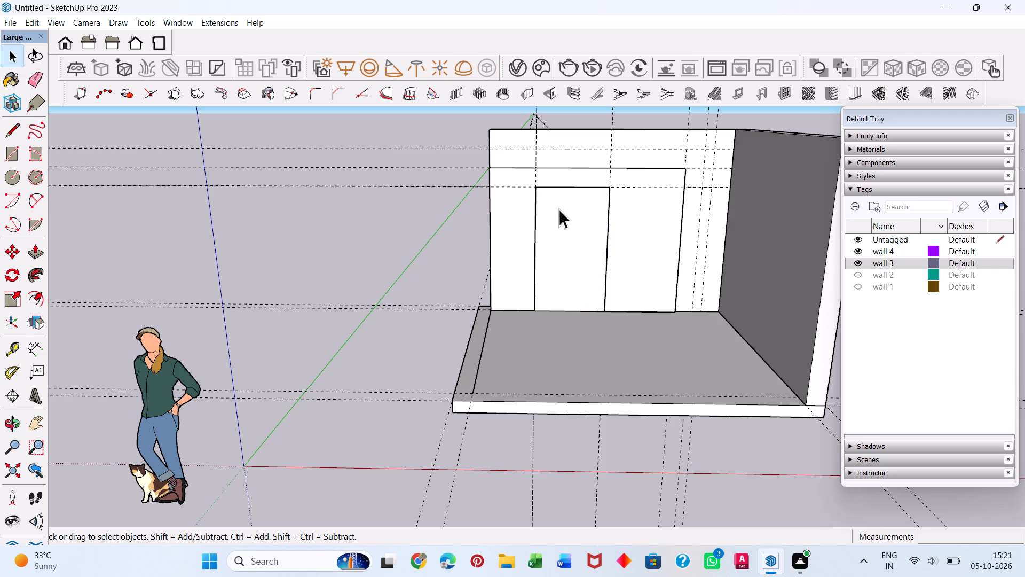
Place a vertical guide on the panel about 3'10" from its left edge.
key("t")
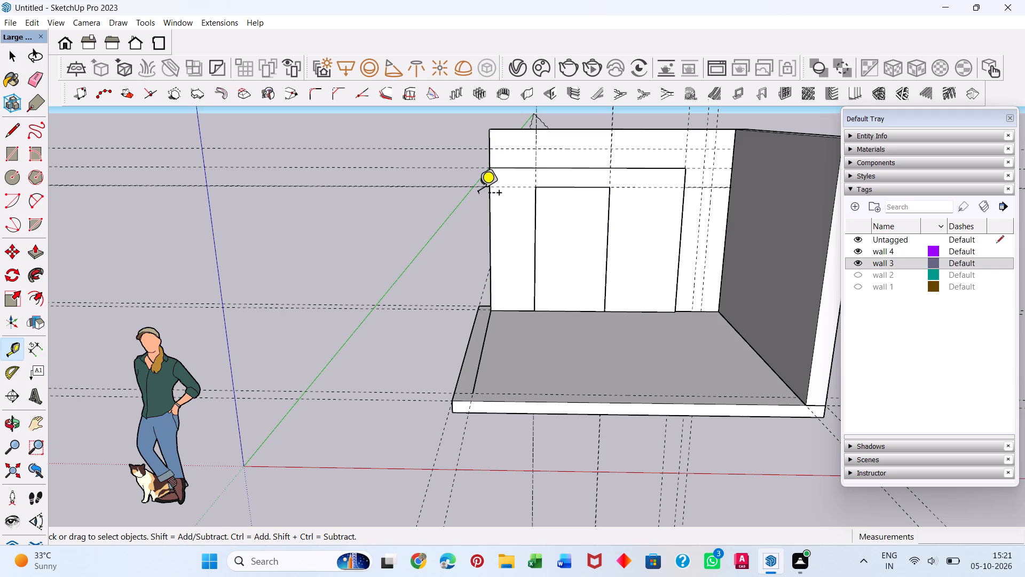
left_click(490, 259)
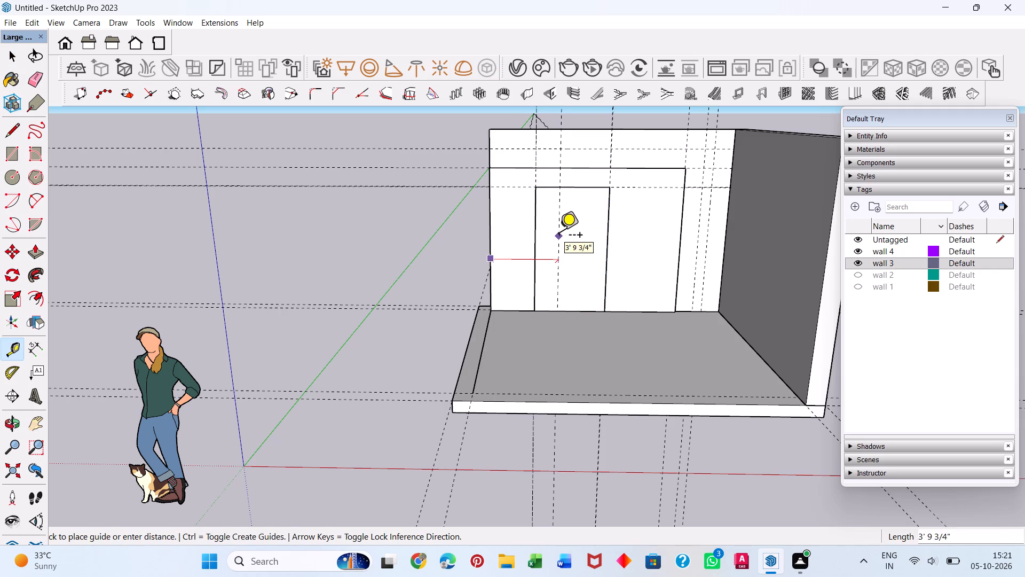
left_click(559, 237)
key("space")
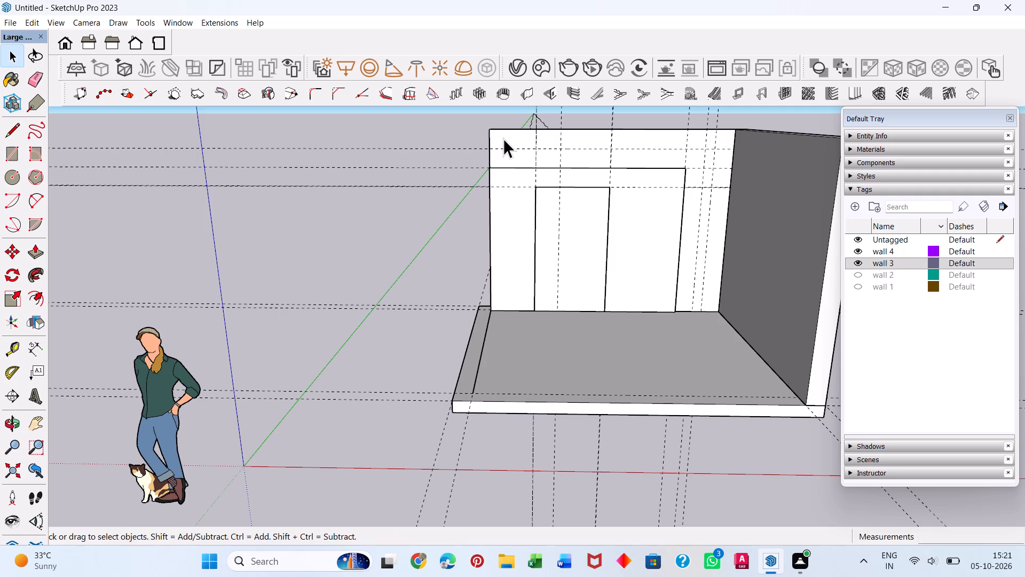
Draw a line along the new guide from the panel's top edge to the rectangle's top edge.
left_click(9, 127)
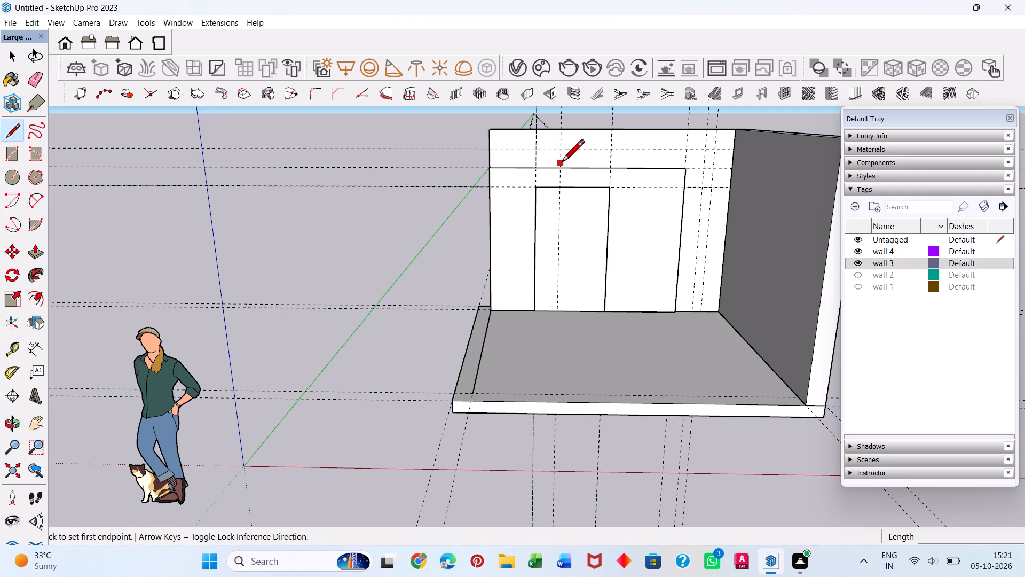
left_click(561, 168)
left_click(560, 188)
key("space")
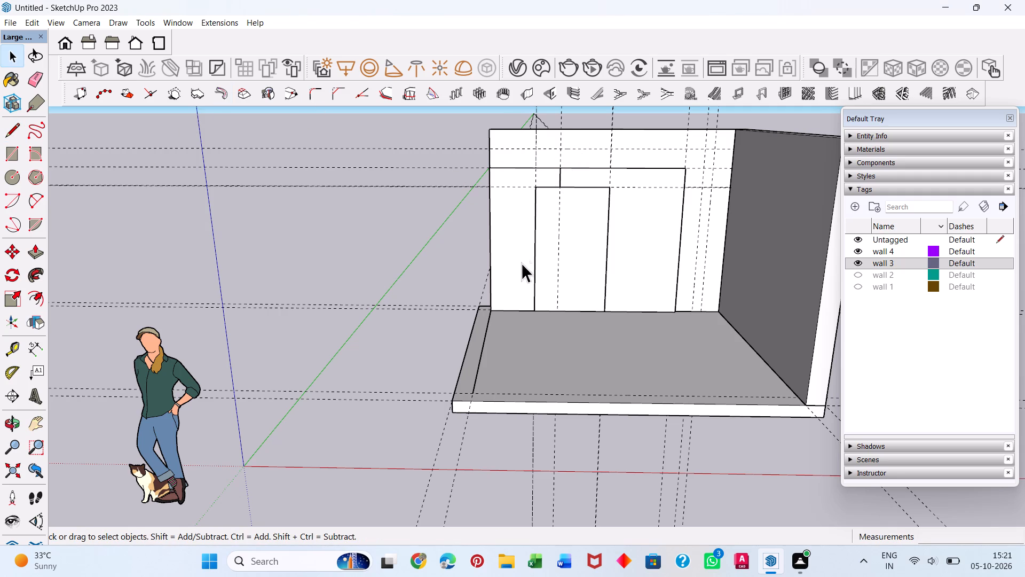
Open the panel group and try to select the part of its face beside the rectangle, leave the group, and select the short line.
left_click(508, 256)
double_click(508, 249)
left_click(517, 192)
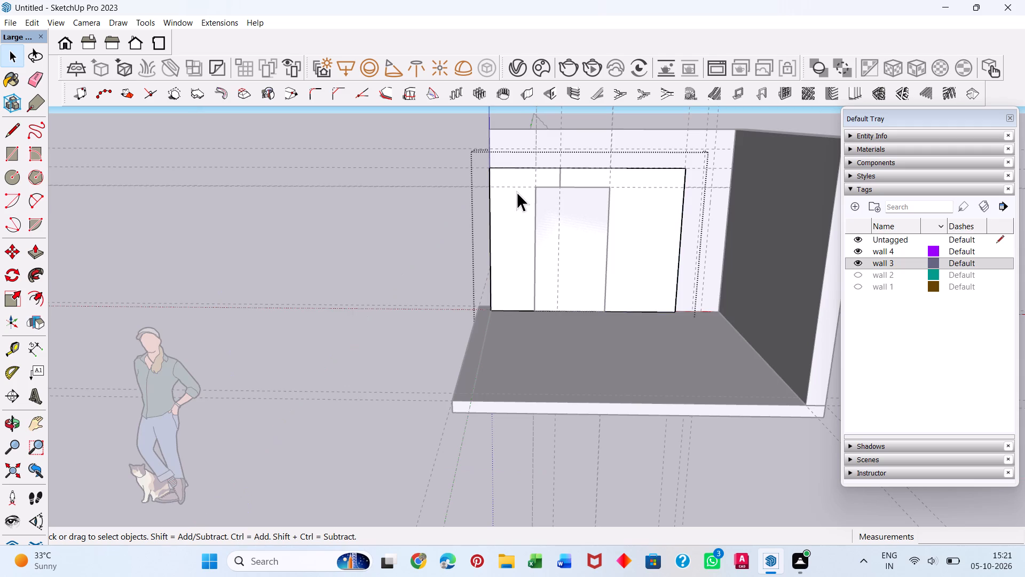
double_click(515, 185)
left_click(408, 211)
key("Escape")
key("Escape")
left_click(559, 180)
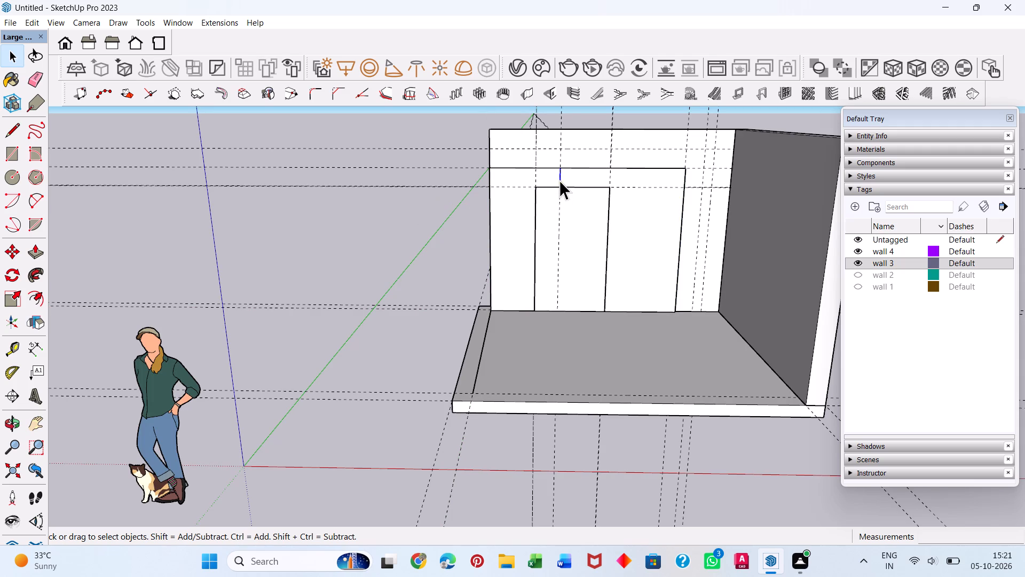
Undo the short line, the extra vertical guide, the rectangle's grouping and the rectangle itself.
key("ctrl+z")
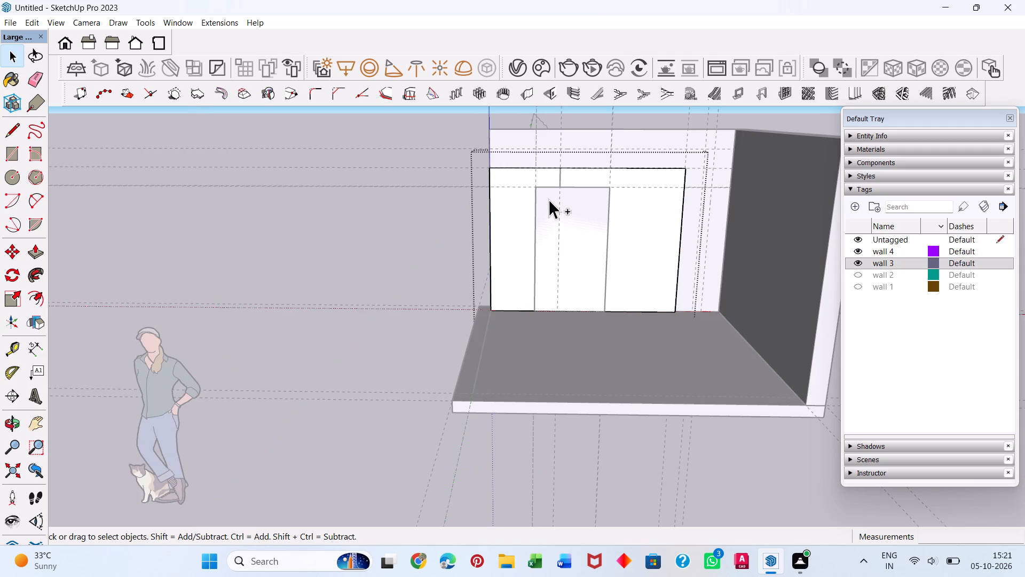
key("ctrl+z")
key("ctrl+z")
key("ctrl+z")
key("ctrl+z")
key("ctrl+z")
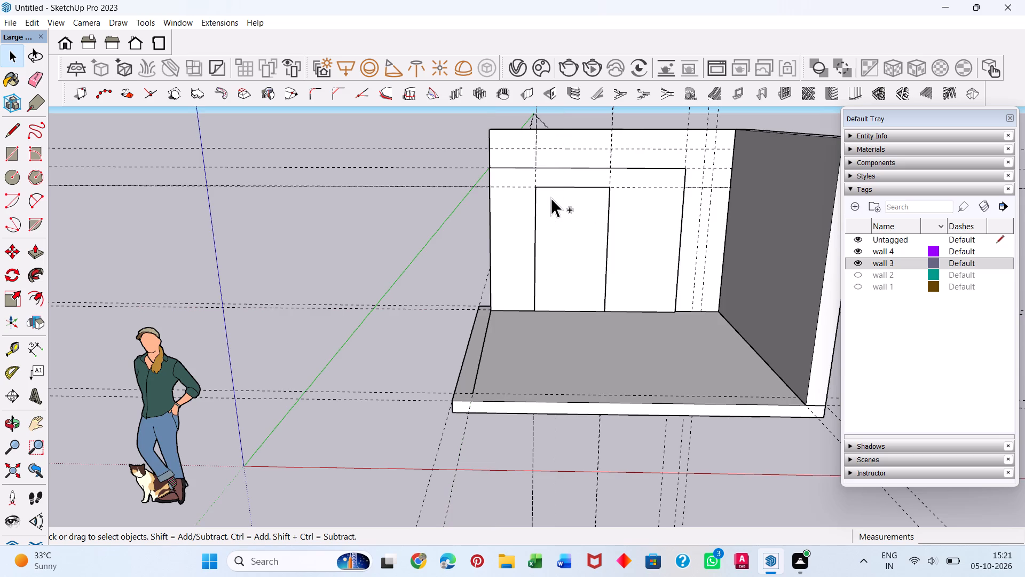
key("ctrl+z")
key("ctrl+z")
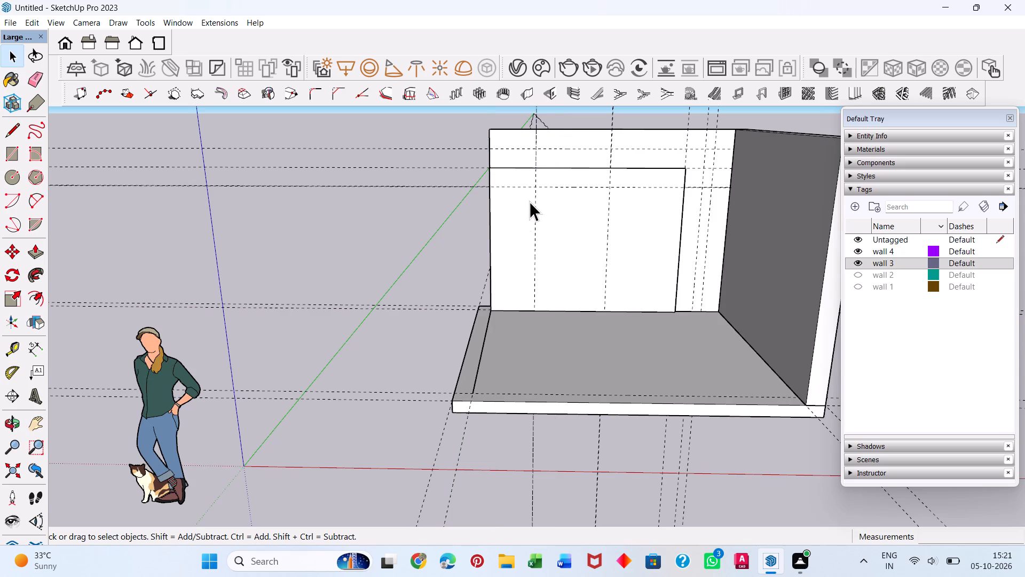
Inside the panel group, draw a 7' by 4' rectangle on the face between the guides, down to the bottom edge.
double_click(516, 222)
left_click(517, 222)
scroll(535, 219, "up", 4)
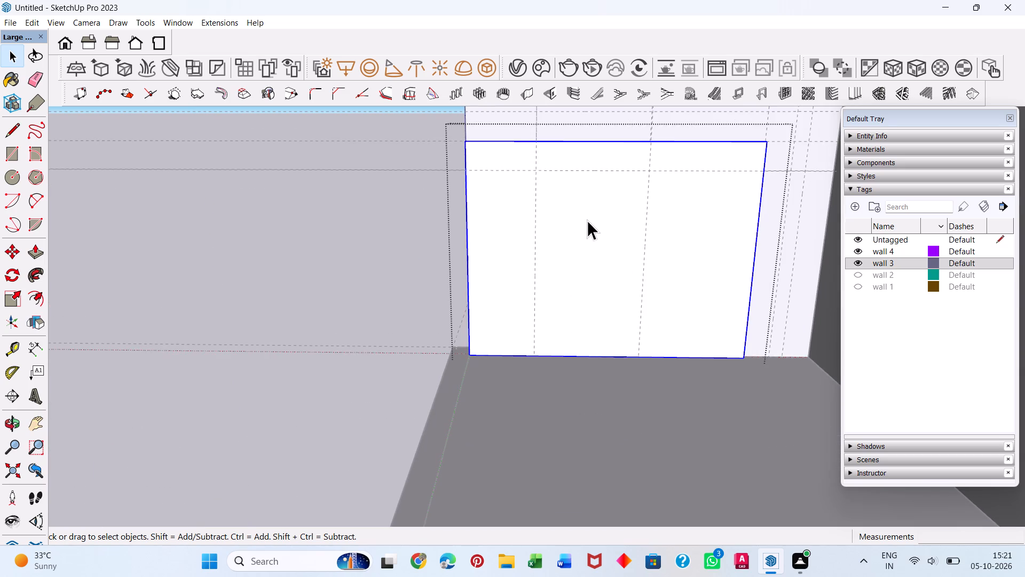
double_click(587, 220)
left_click(537, 212)
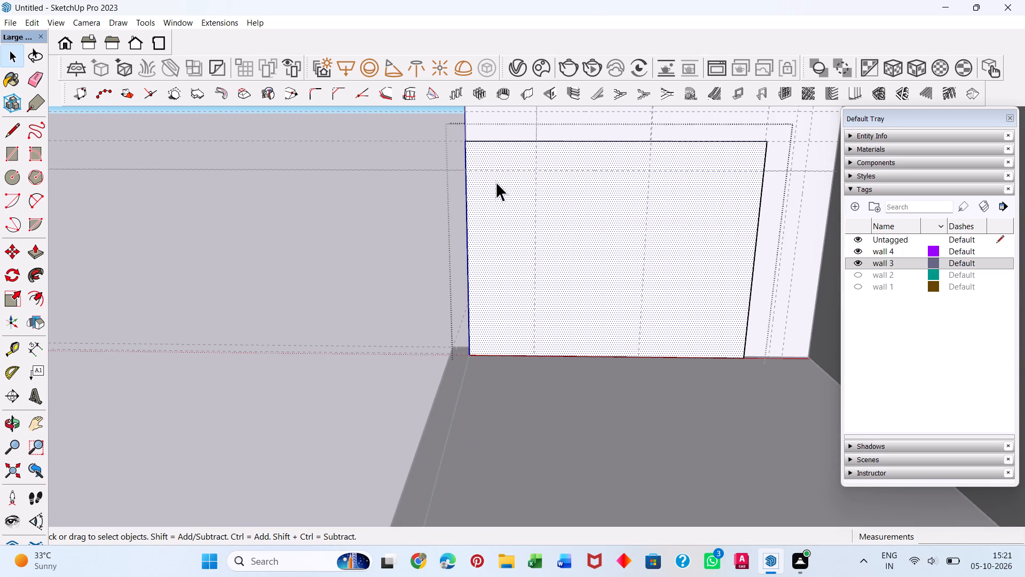
left_click(13, 155)
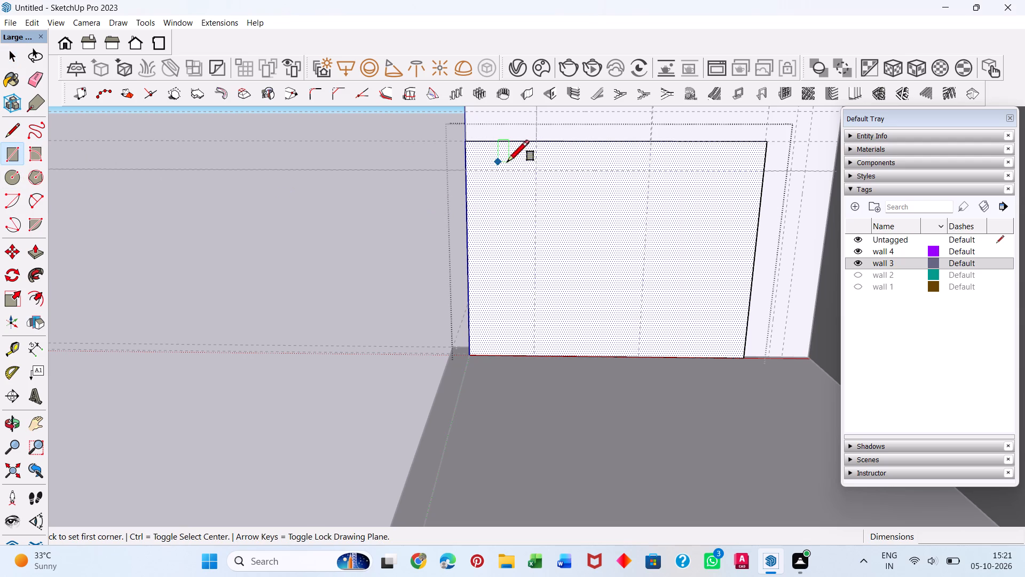
left_click(537, 169)
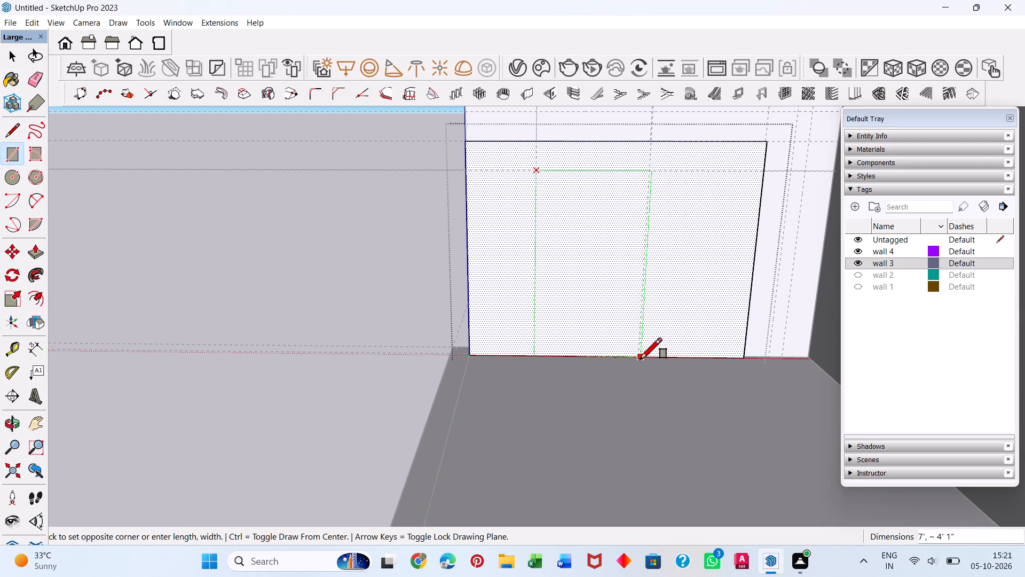
left_click(641, 357)
key("space")
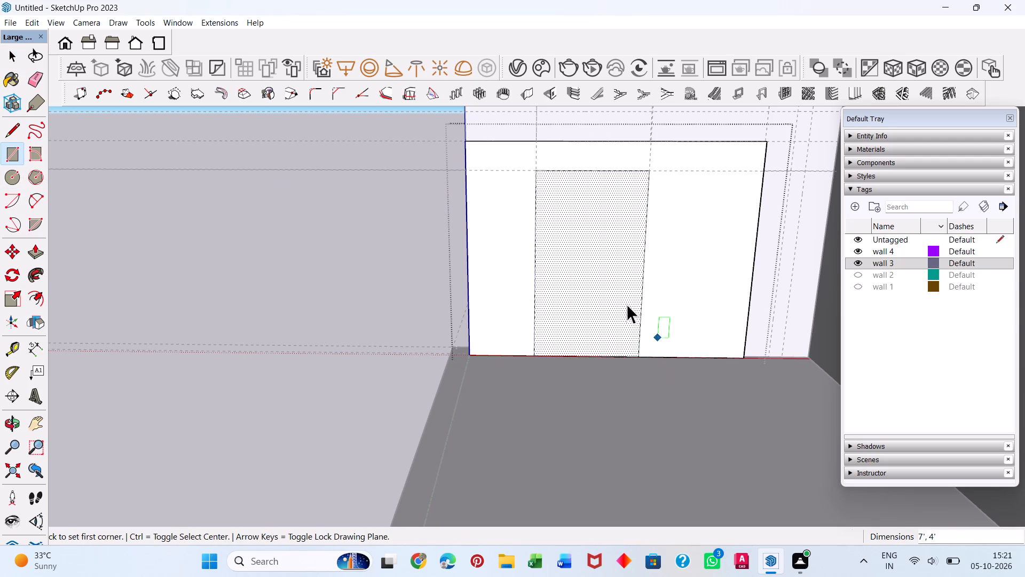
Make the 7' by 4' rectangle a nested group inside the panel.
double_click(572, 240)
right_click(573, 240)
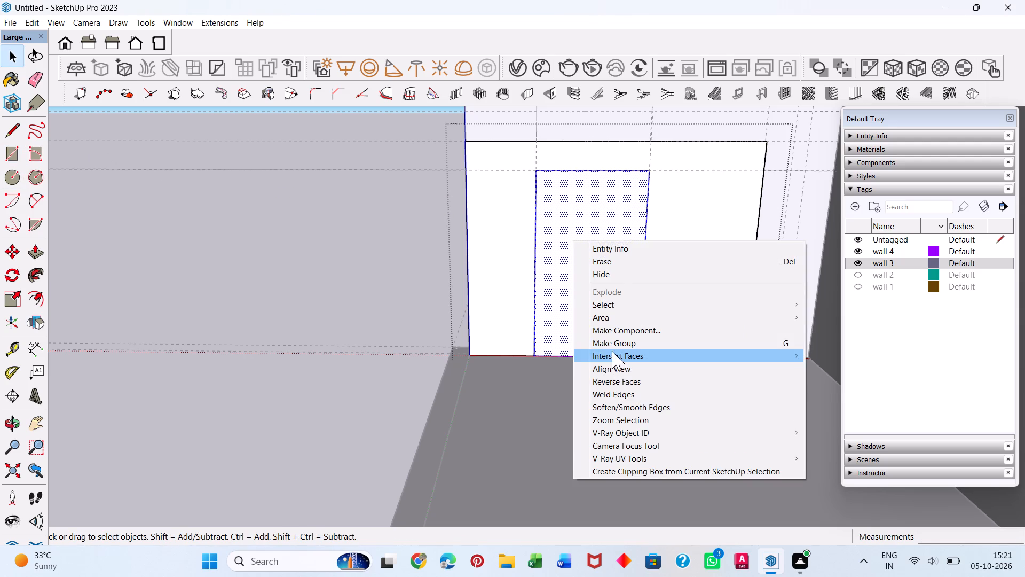
left_click(611, 346)
left_click(533, 161)
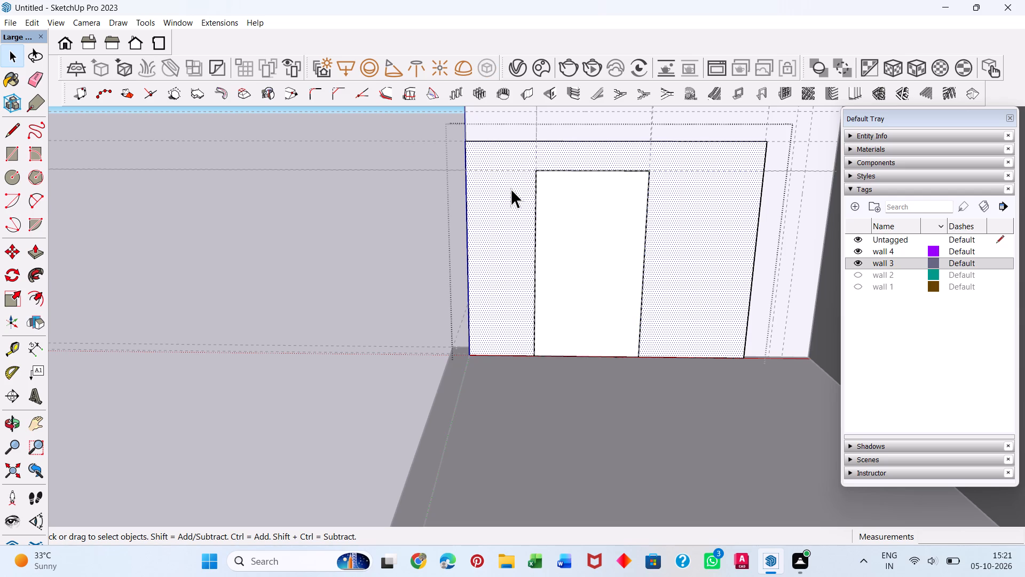
Place a vertical guide through the midpoint of the rectangle's top edge, 4'6" from the panel's left edge.
key("t")
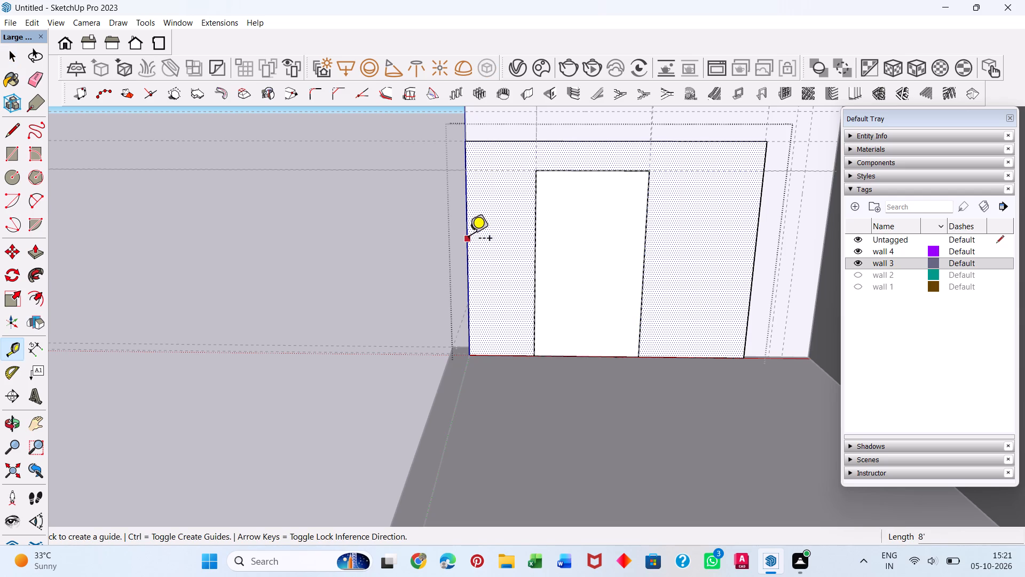
left_click(469, 240)
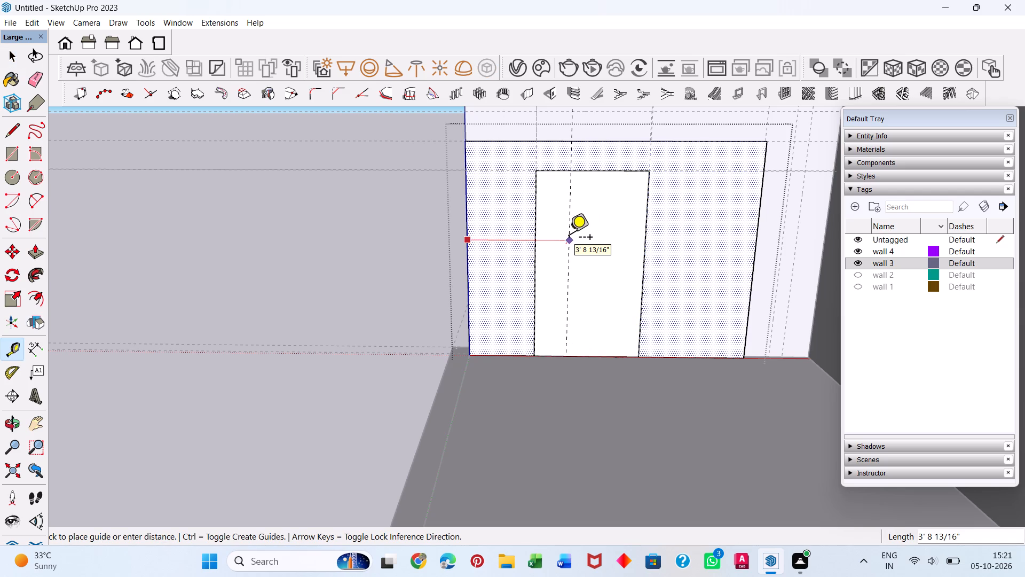
left_click(591, 173)
key("space")
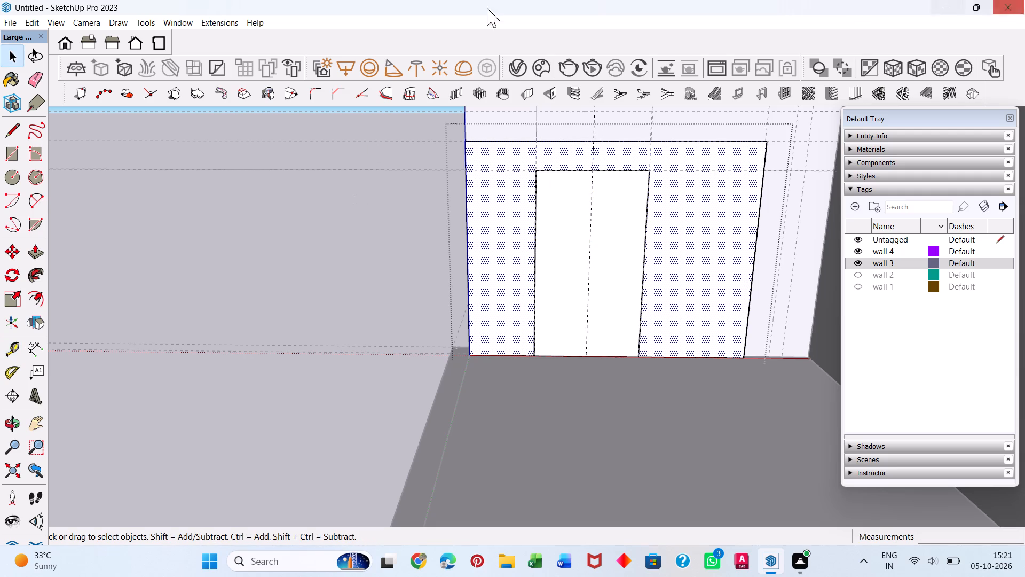
Draw a line along the centre guide from the panel's top edge to the rectangle's top edge.
left_click(17, 127)
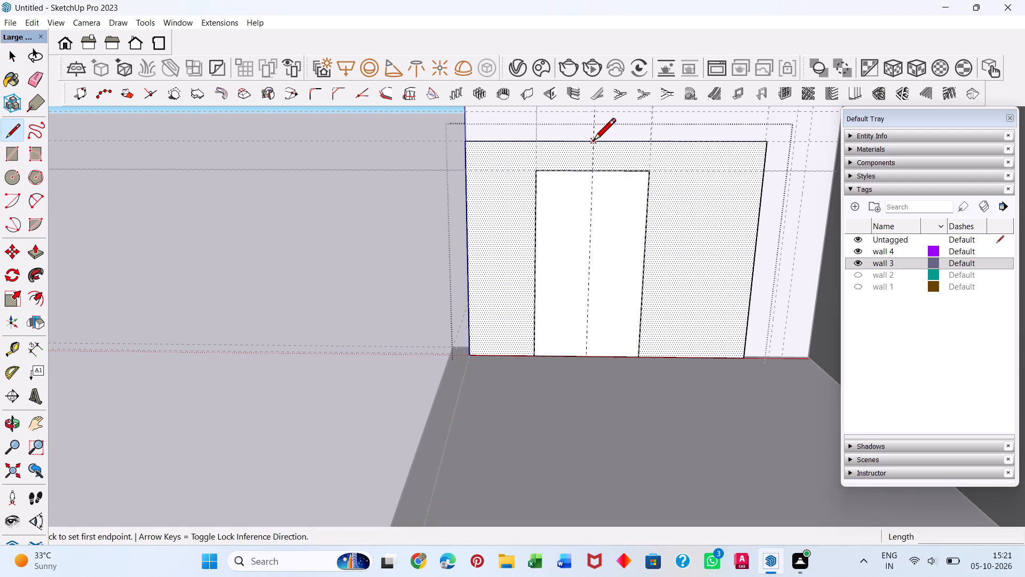
left_click(593, 142)
left_click(594, 171)
key("space")
Check by selection how the panel's face around the rectangle is divided at the new centre line.
left_click(494, 200)
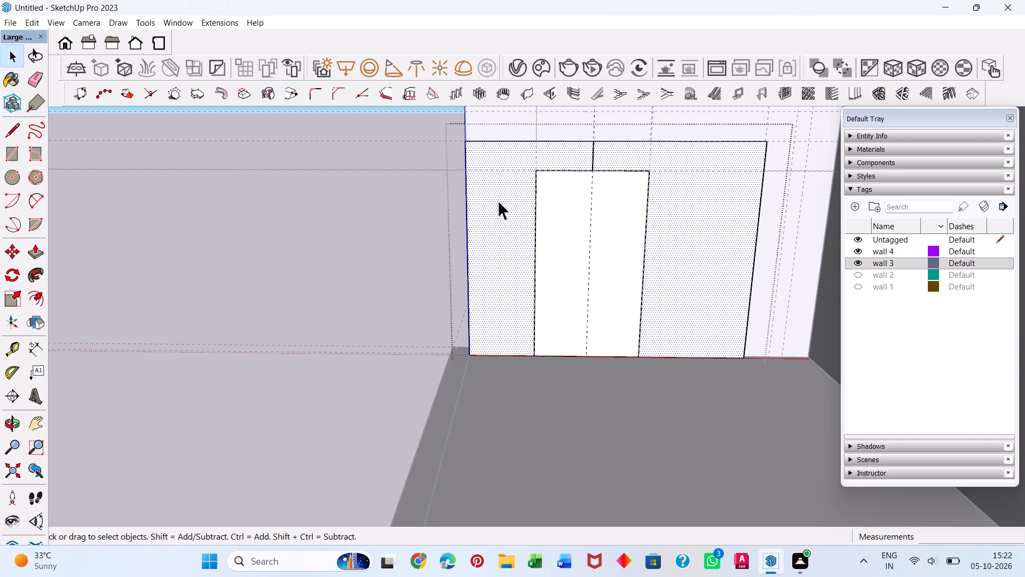
double_click(577, 148)
triple_click(543, 162)
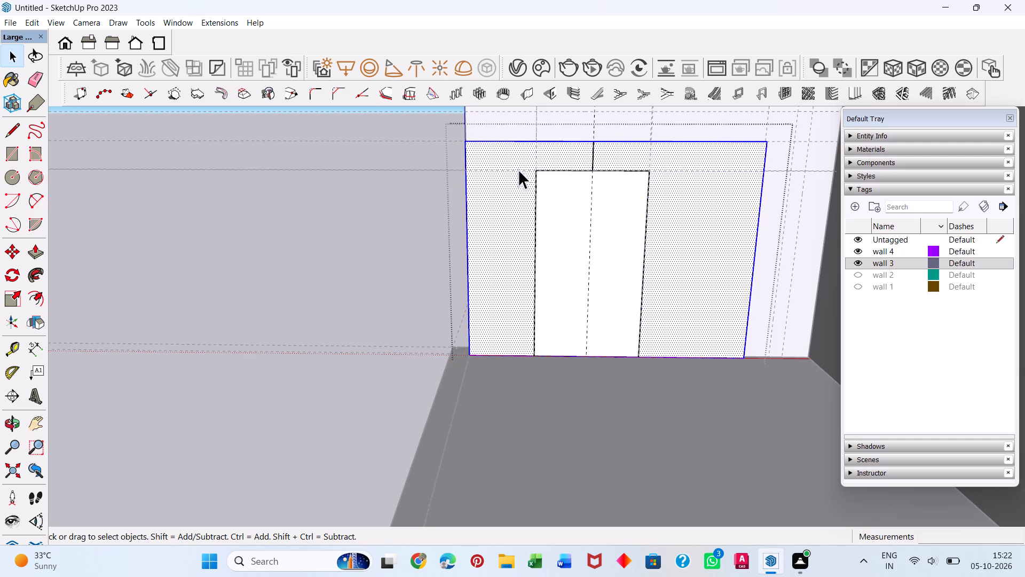
triple_click(510, 176)
left_click(590, 169)
left_click(567, 171)
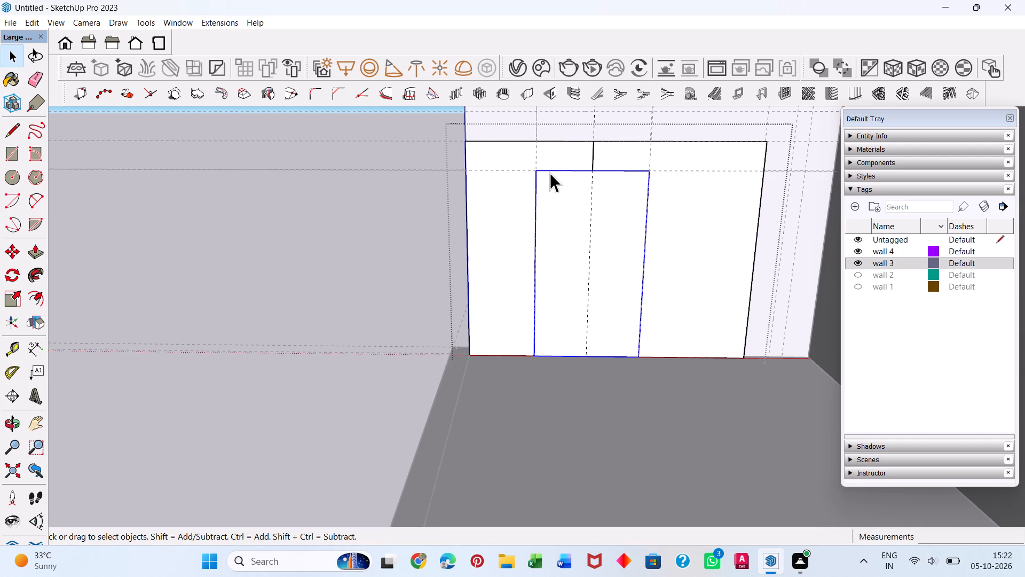
left_click(595, 290)
left_click(512, 195)
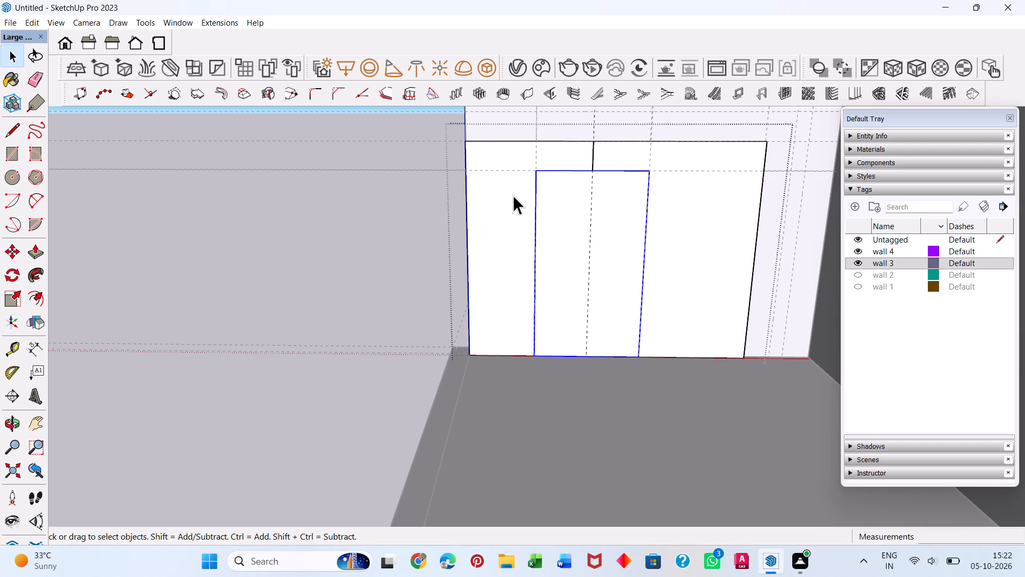
double_click(513, 195)
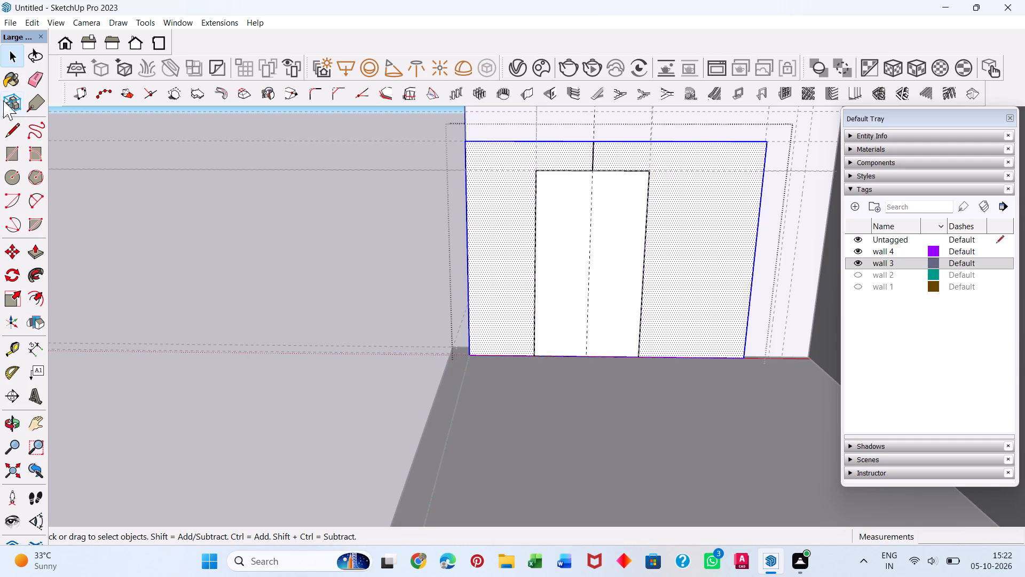
Trace the rectangle's outline from the centre line to its upper-left corner and 7' down to the panel's bottom edge.
left_click(20, 128)
left_click(591, 173)
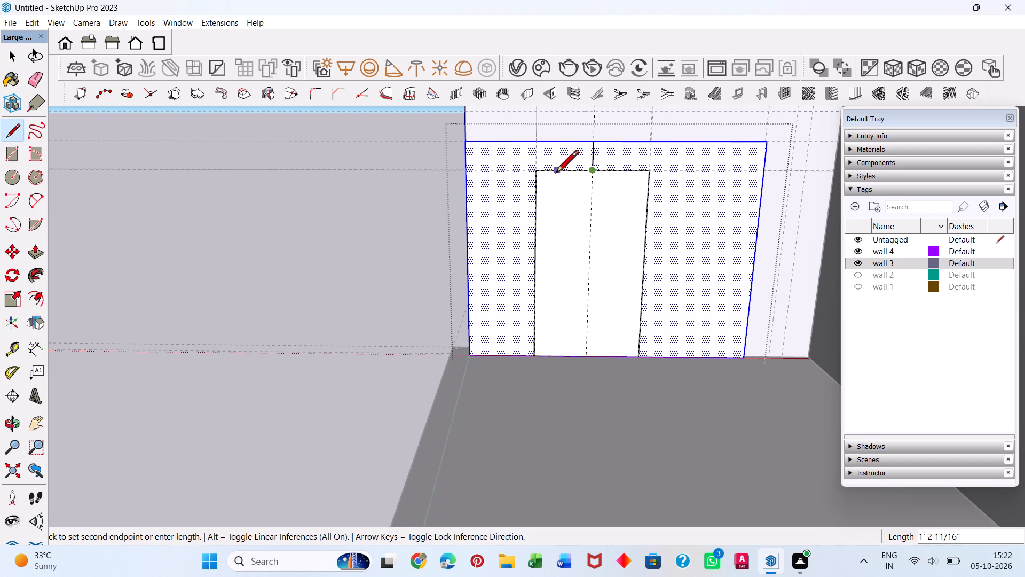
left_click(536, 176)
left_click(533, 359)
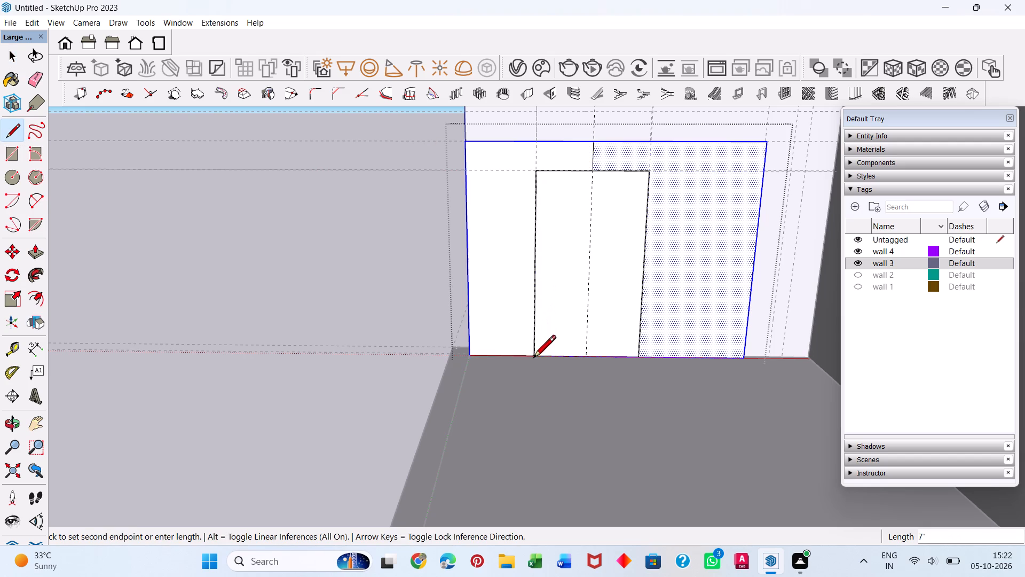
Finish the traced outline with a line along the panel's bottom edge to its lower-left corner.
left_click(471, 357)
key("space")
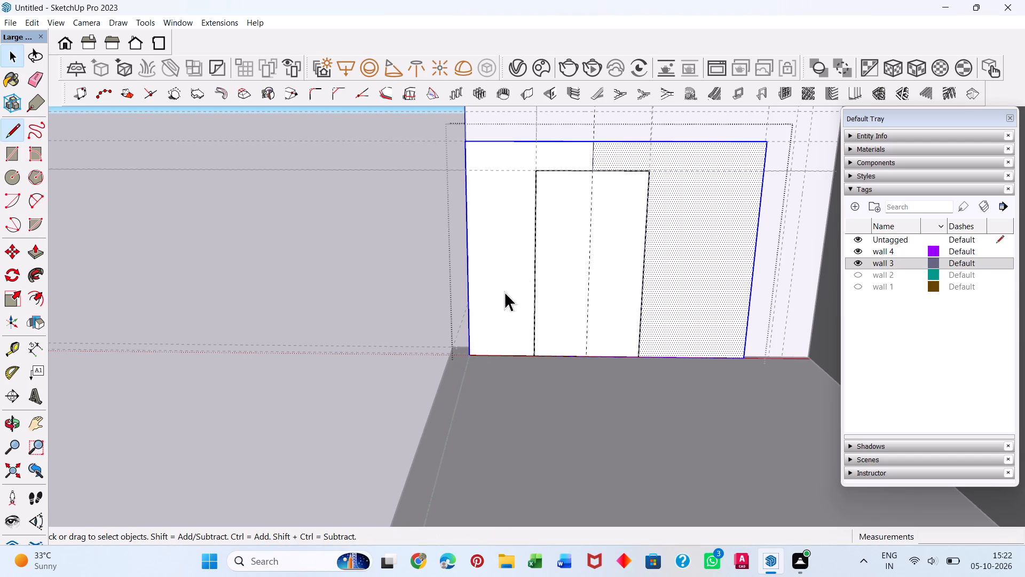
Group the face left of the 7' by 4' rectangle together with its edges.
double_click(504, 262)
right_click(504, 262)
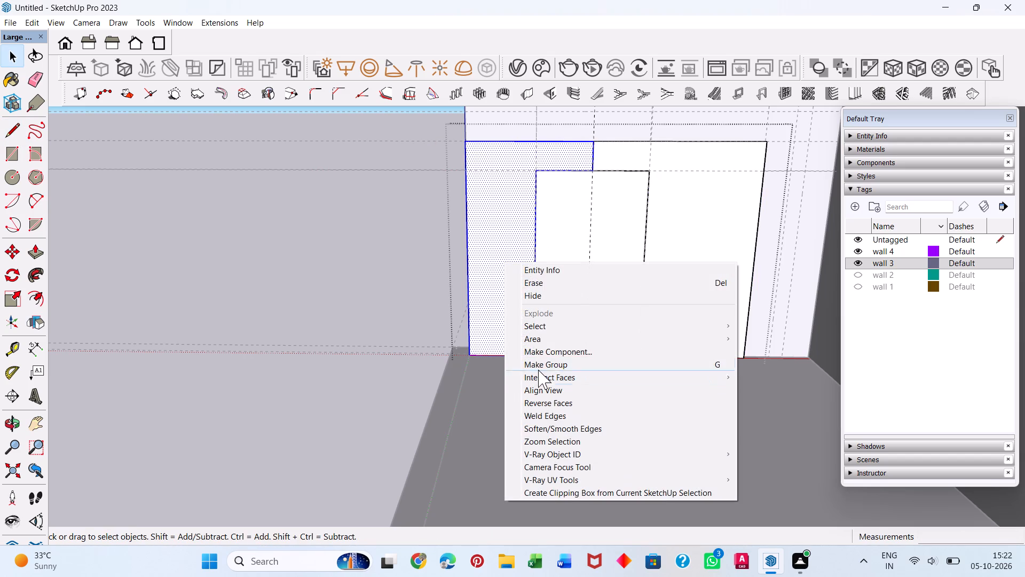
left_click(539, 367)
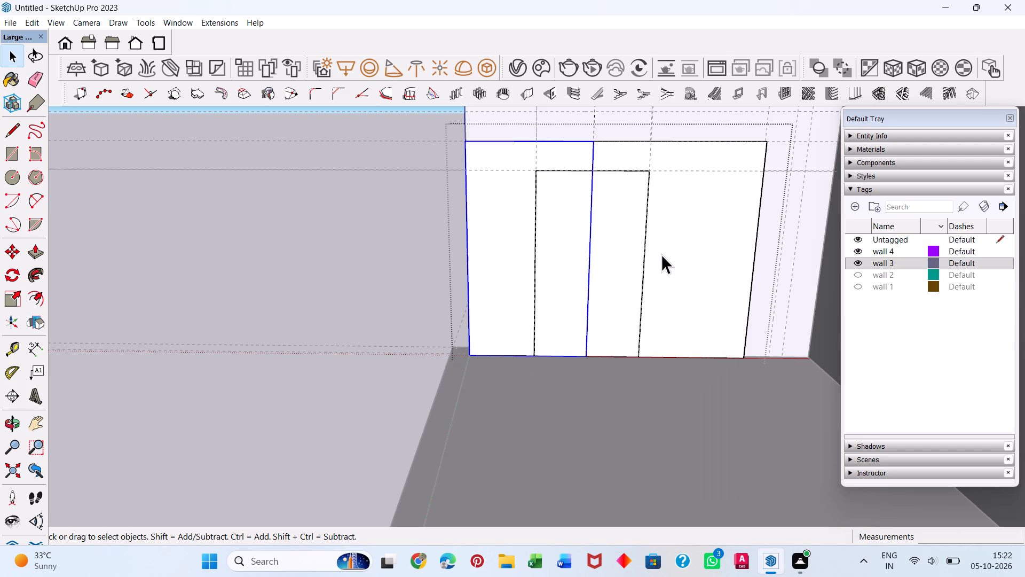
Check by selection the panel's right-hand face and the grouped rectangle, and leave the panel group.
left_click(690, 245)
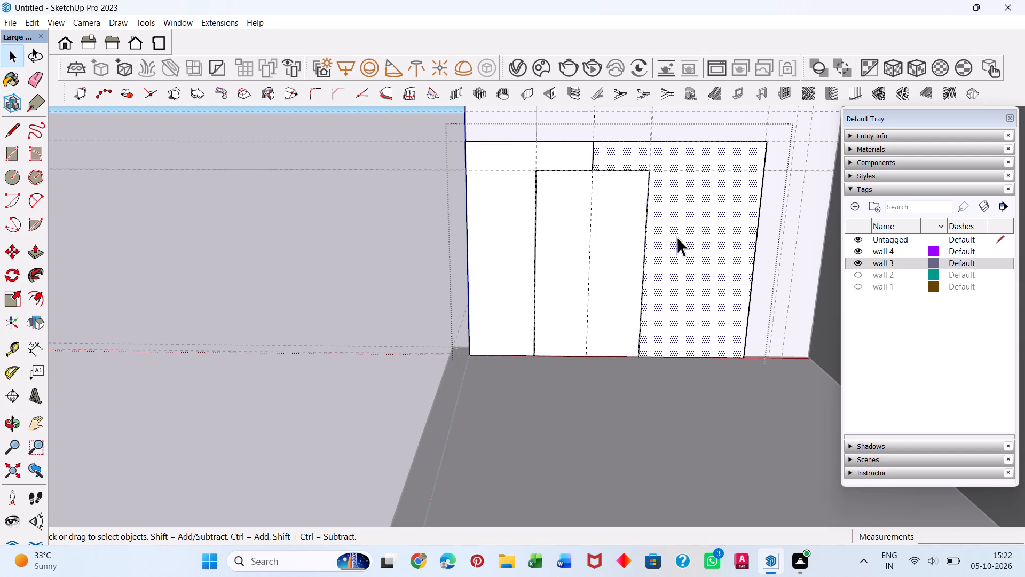
left_click(587, 266)
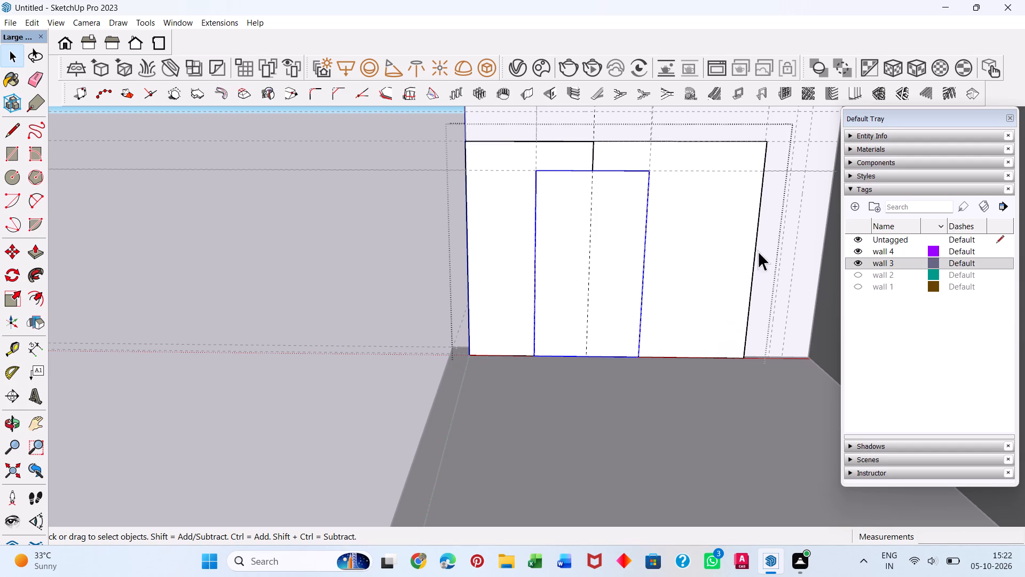
left_click(790, 255)
scroll(488, 368, "down", 5)
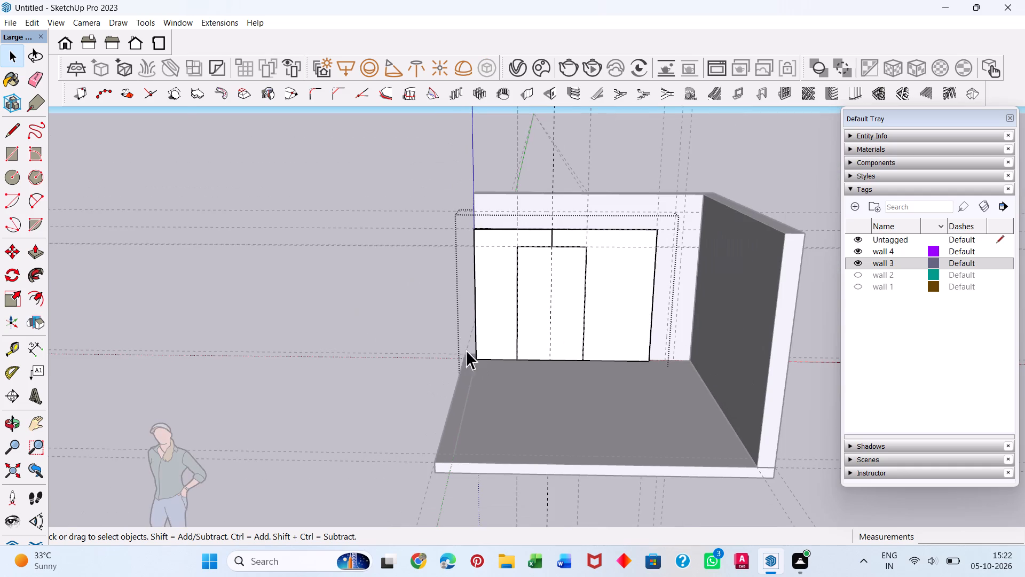
left_click(362, 312)
Draw a 1' by 9' rectangle on the back wall, from the guide intersection to the wall's lower-right corner.
scroll(689, 310, "up", 1)
middle_click_drag(684, 306, 675, 294)
scroll(693, 290, "up", 5)
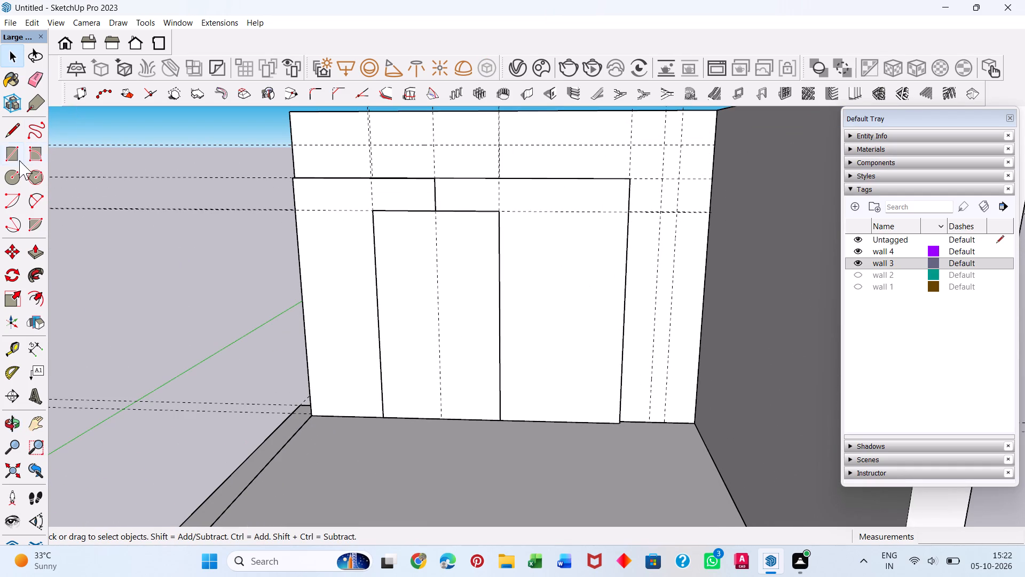
left_click(11, 159)
left_click(681, 143)
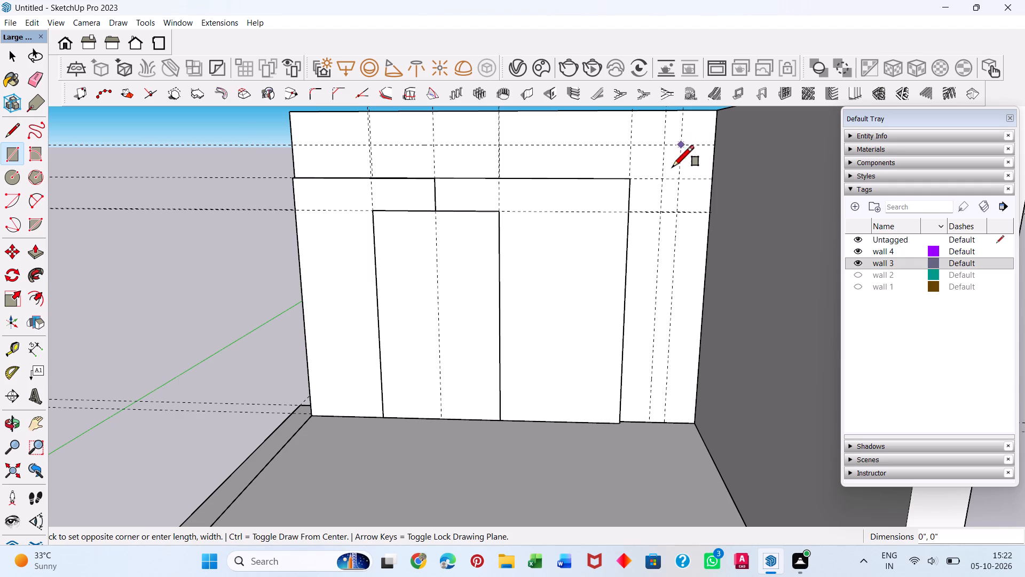
left_click(698, 421)
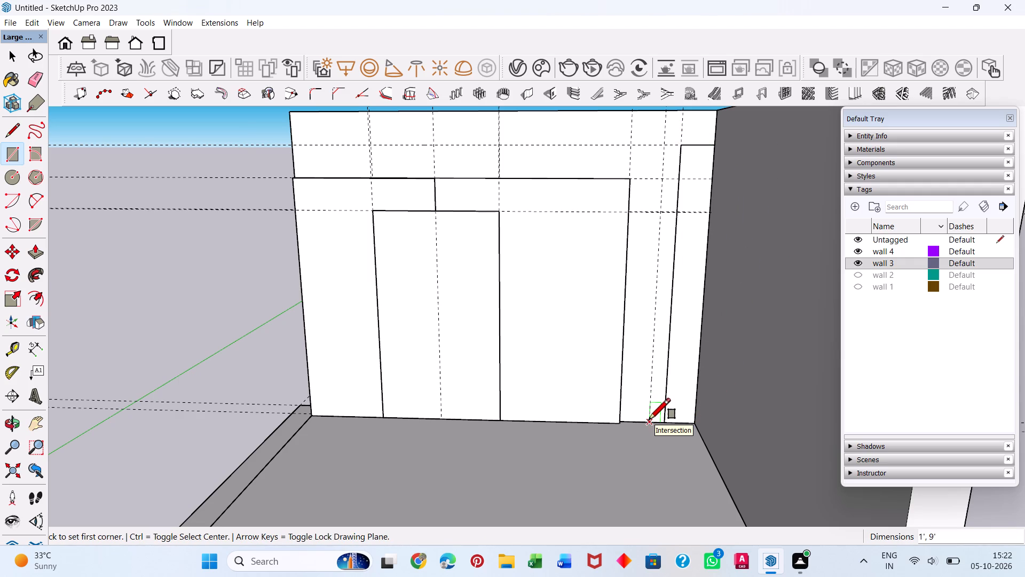
Draw a rectangle about 2' 3 3/4" high and 6" wide at the wall's base, adjoining the tall rectangle's left edge.
left_click(649, 419)
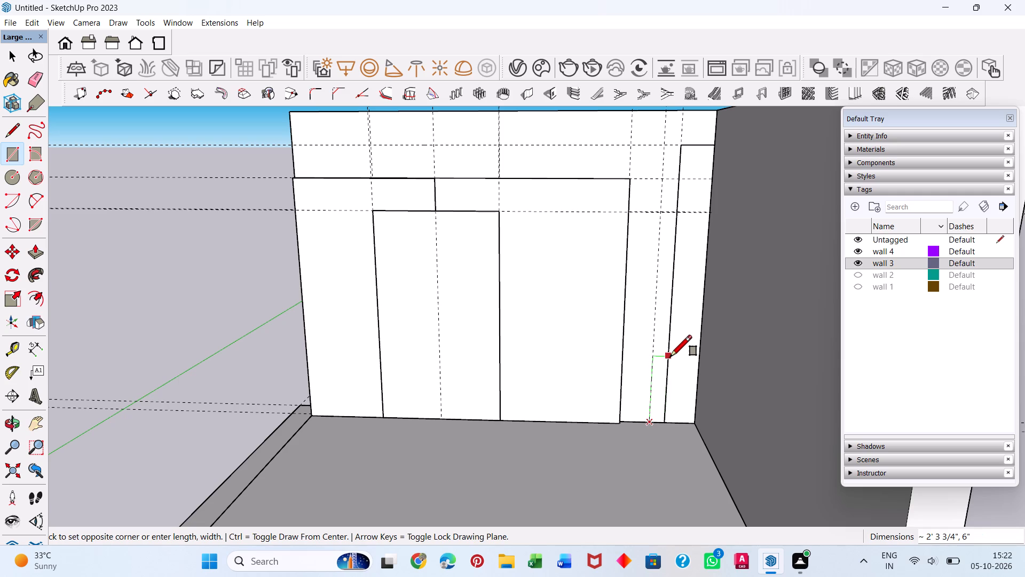
left_click(671, 356)
key("space")
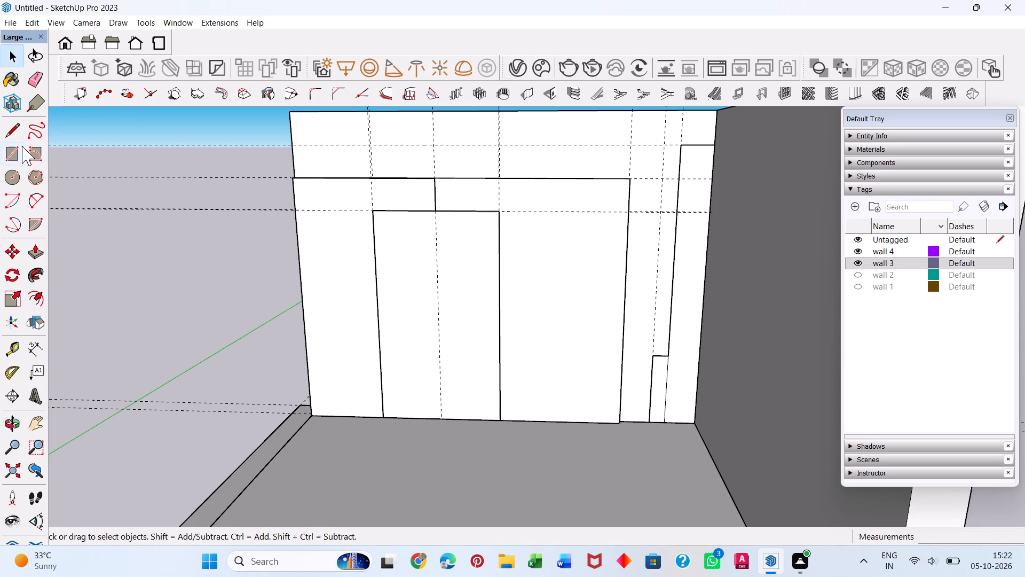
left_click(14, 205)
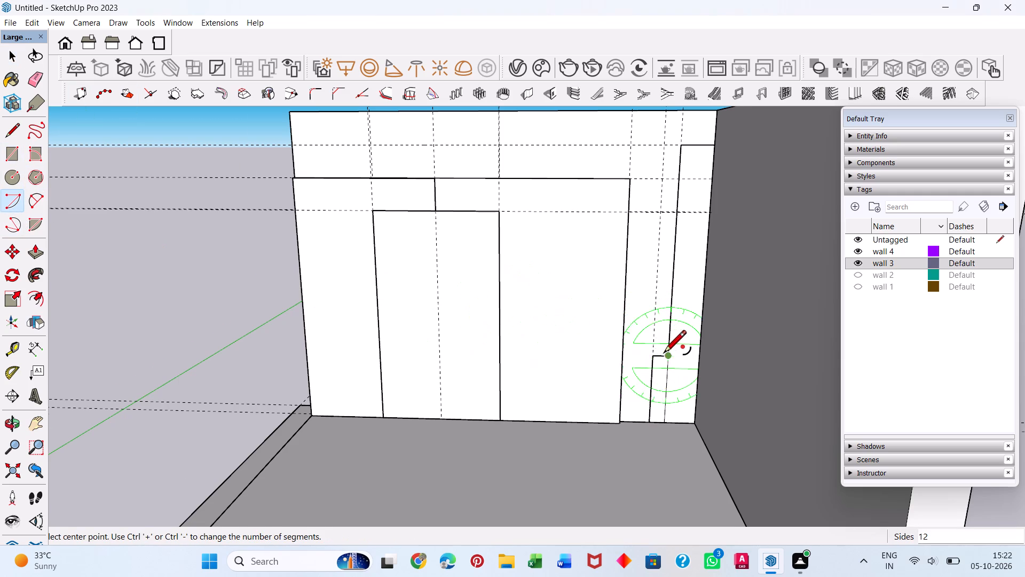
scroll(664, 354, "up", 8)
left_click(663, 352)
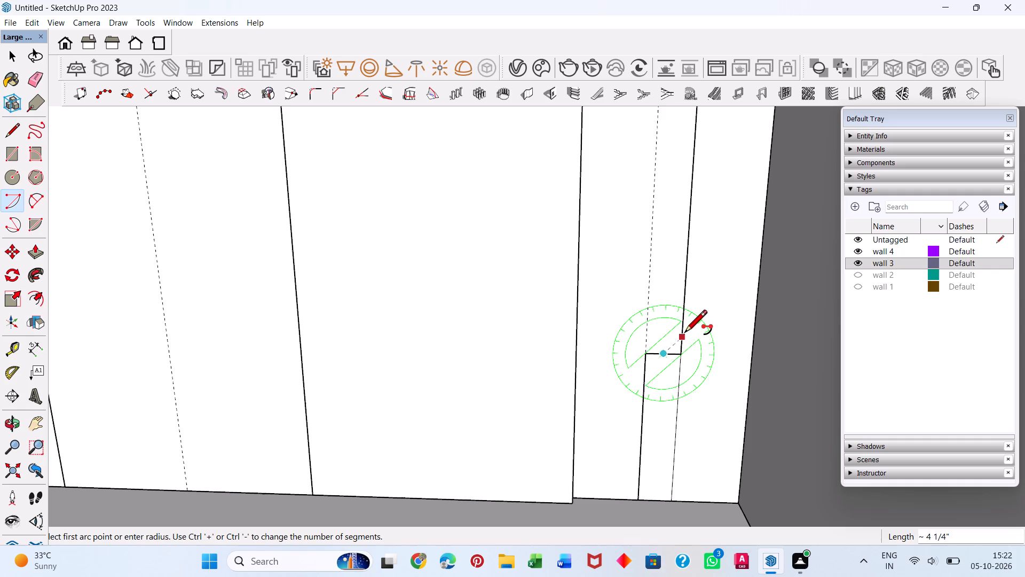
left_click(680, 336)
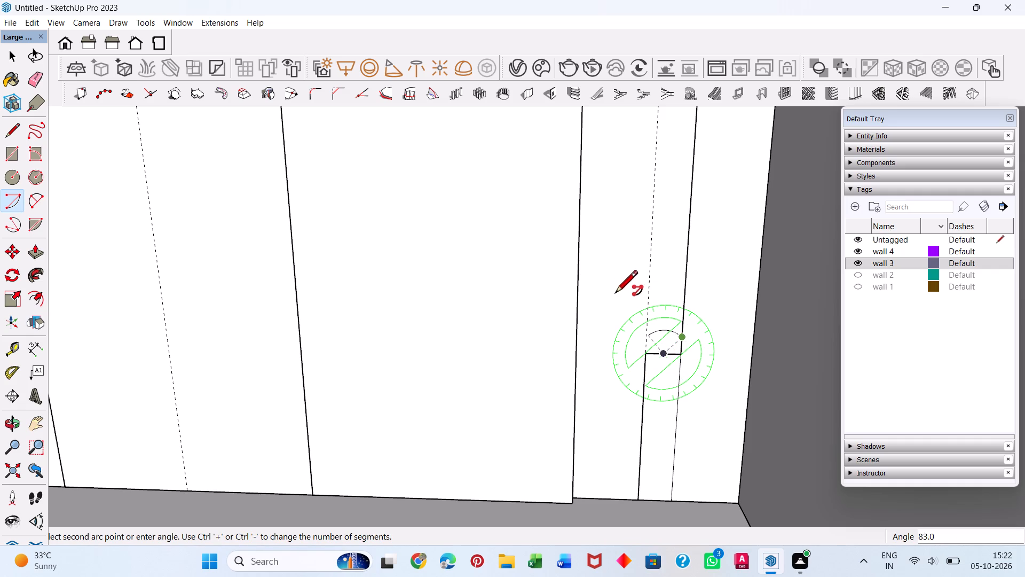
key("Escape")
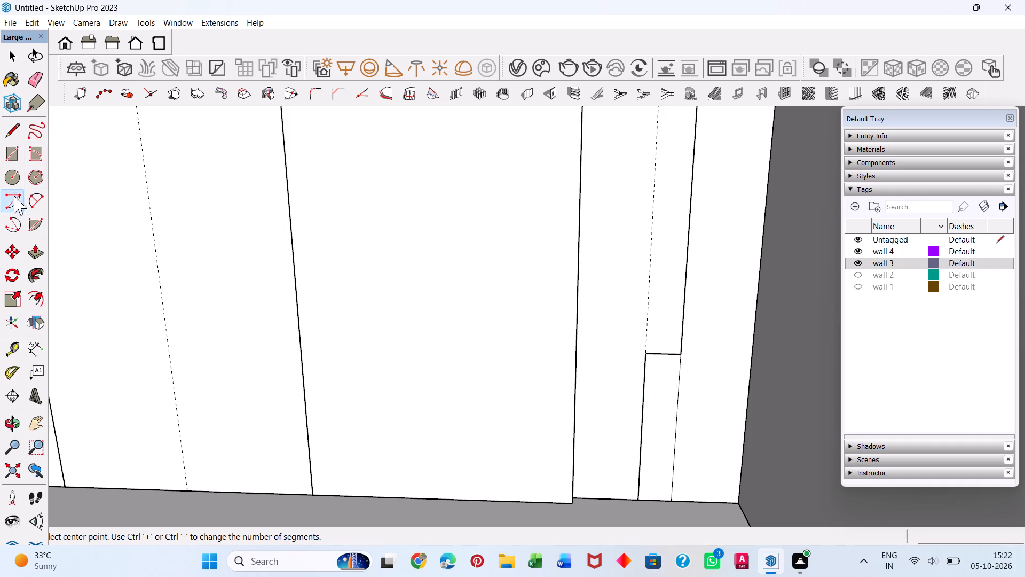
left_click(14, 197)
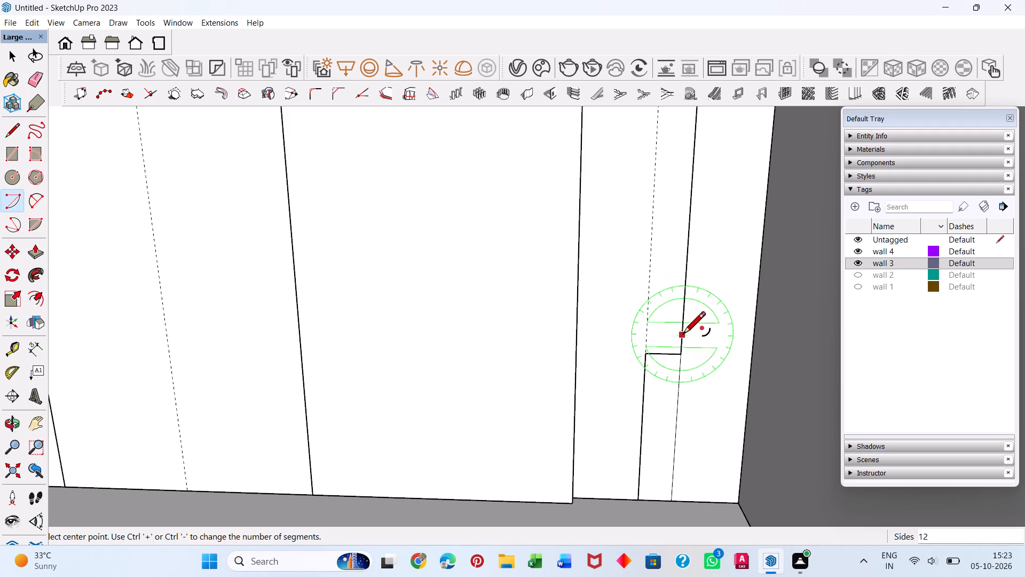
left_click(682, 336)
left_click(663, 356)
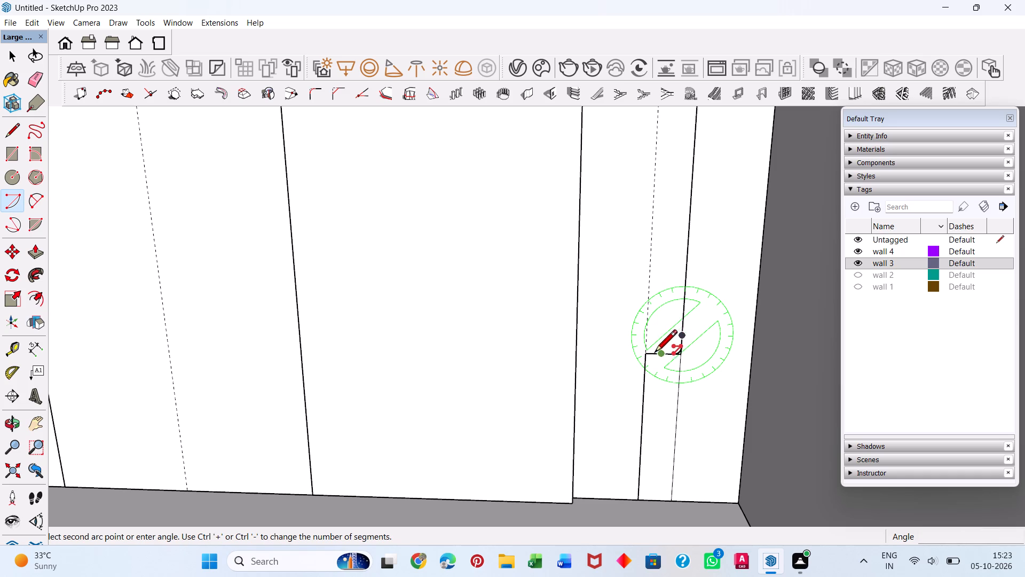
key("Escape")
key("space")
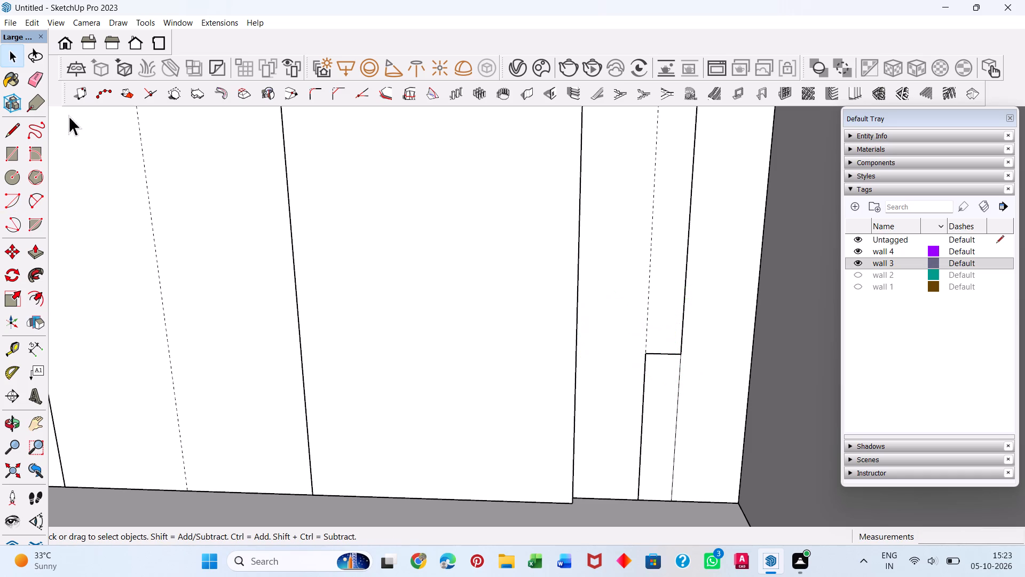
Draw a tangent two-point arc, radius about 3 1/2", across the inner corner where the low rectangle's top meets the tall rectangle.
left_click(31, 202)
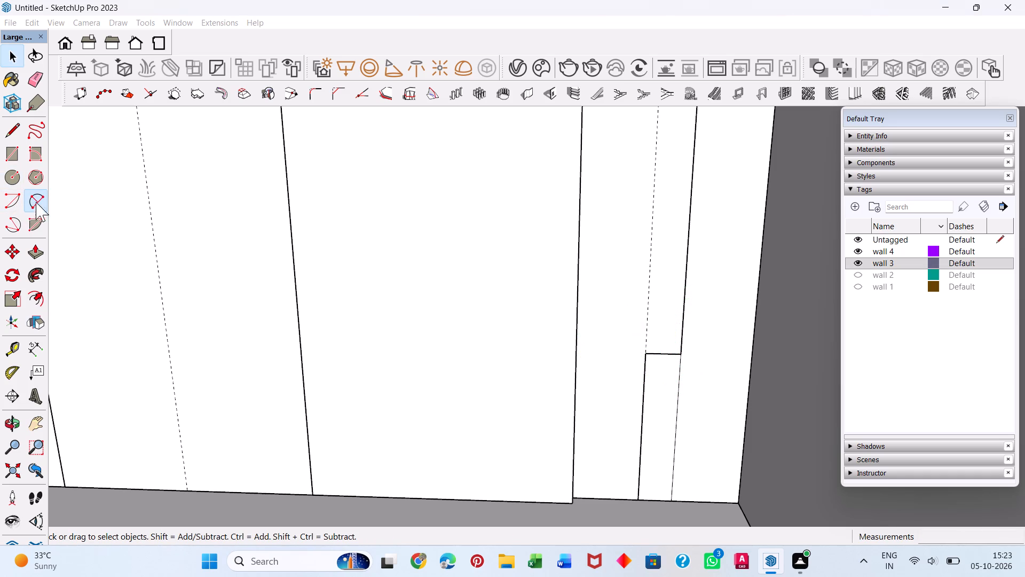
left_click(682, 334)
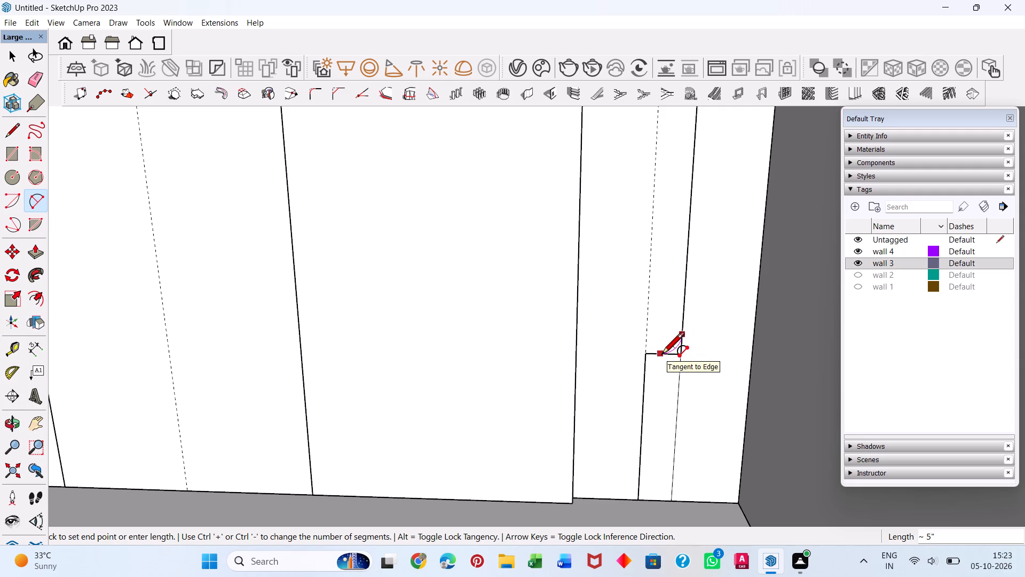
left_click(661, 356)
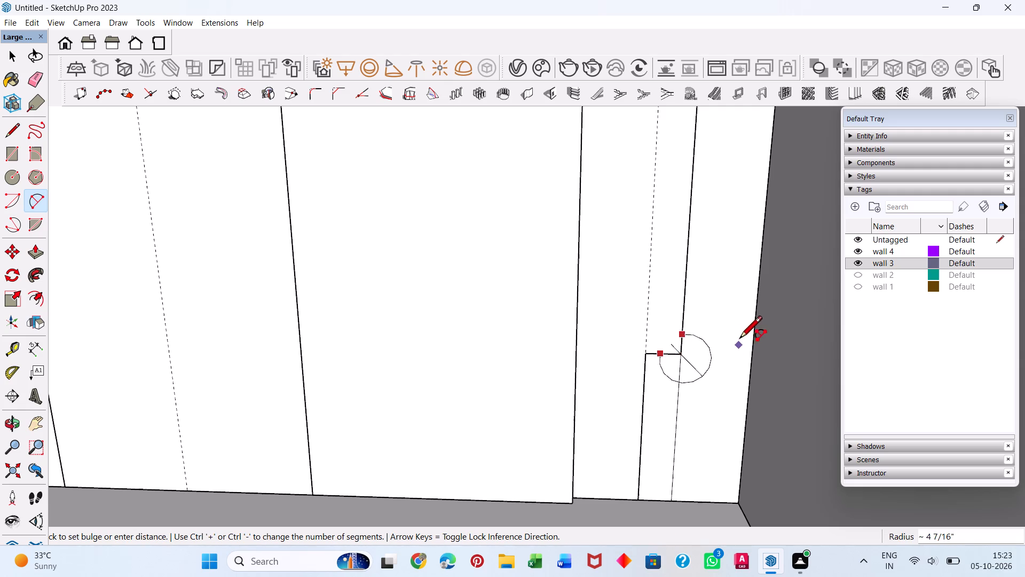
scroll(674, 348, "up", 4)
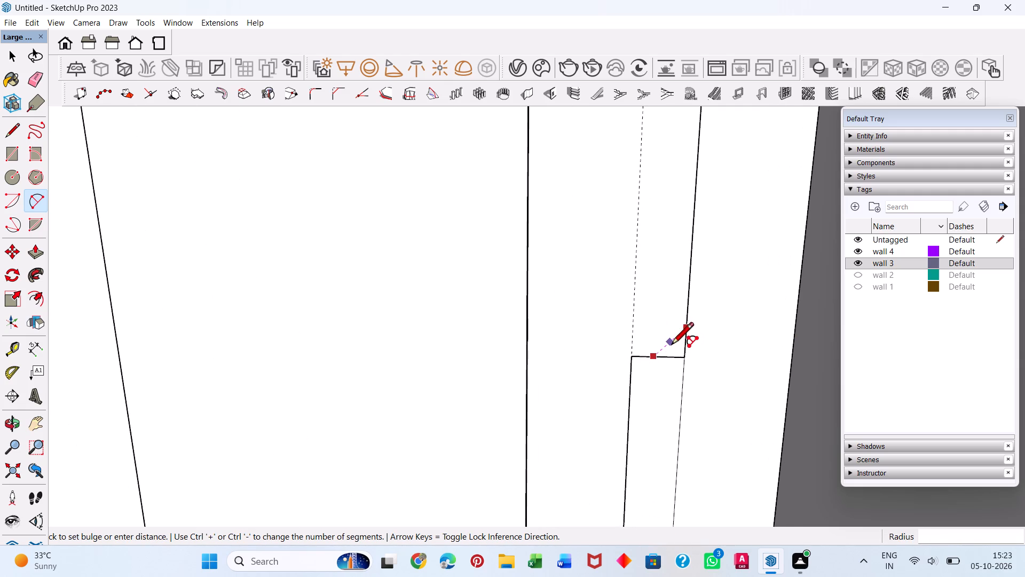
scroll(676, 350, "up", 5)
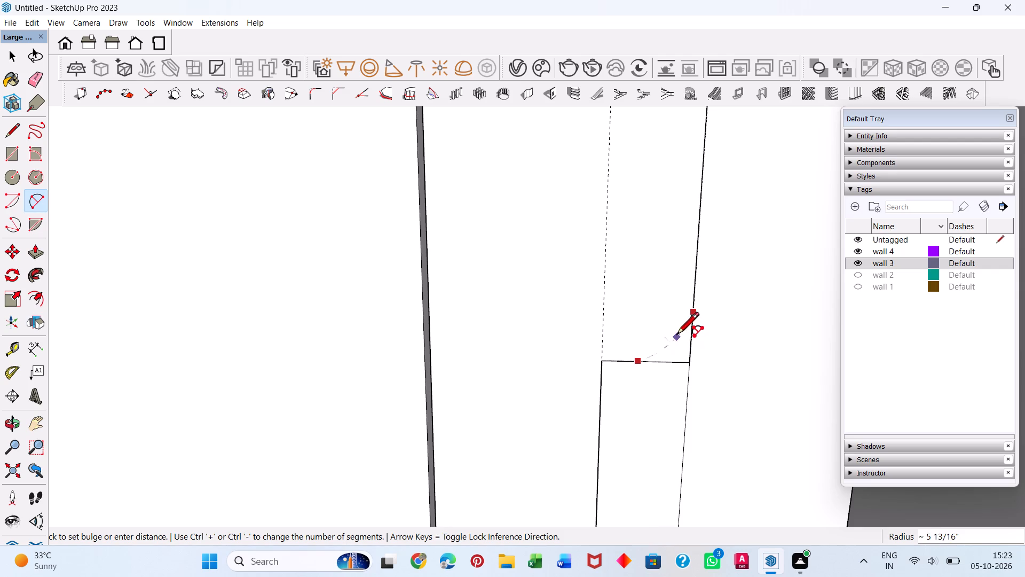
middle_click_drag(680, 352, 814, 396)
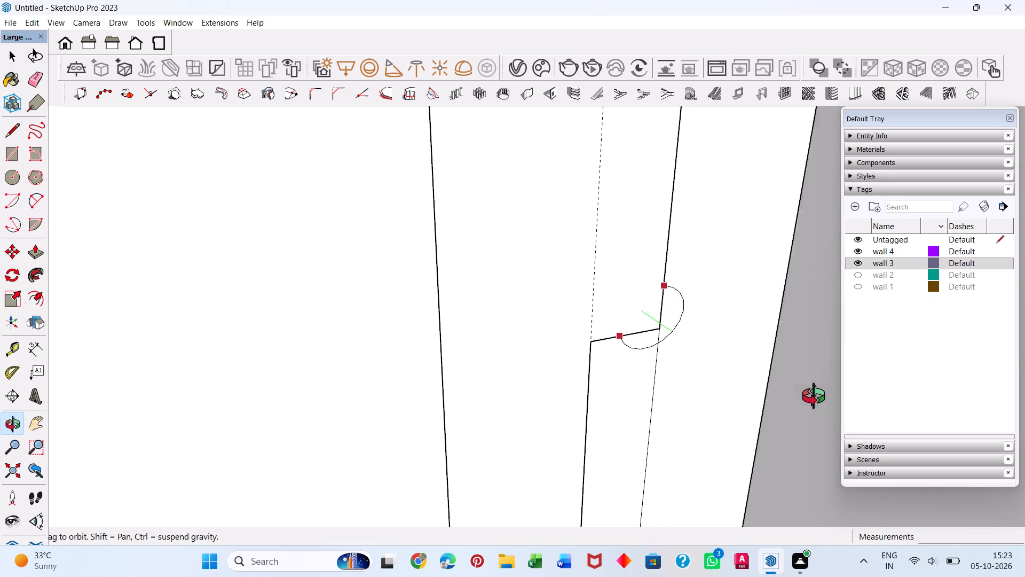
middle_click_drag(814, 396, 657, 371)
scroll(672, 371, "down", 1)
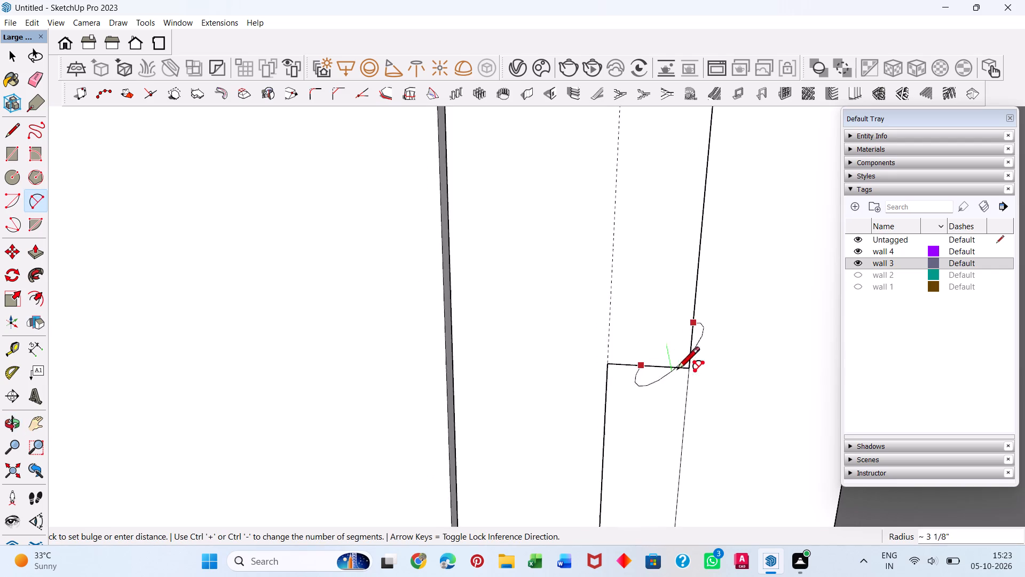
scroll(677, 371, "down", 2)
left_click(693, 354)
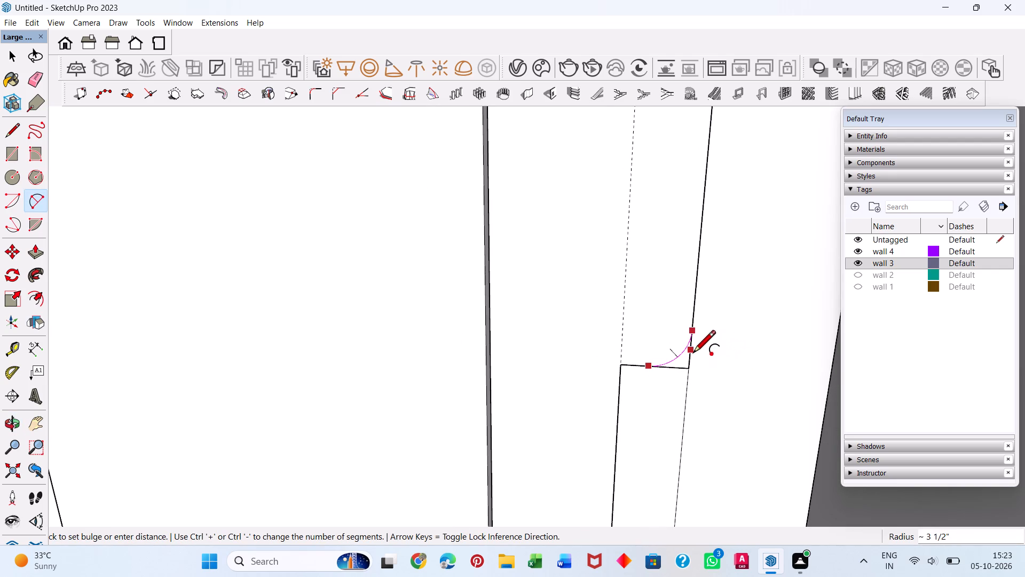
key("space")
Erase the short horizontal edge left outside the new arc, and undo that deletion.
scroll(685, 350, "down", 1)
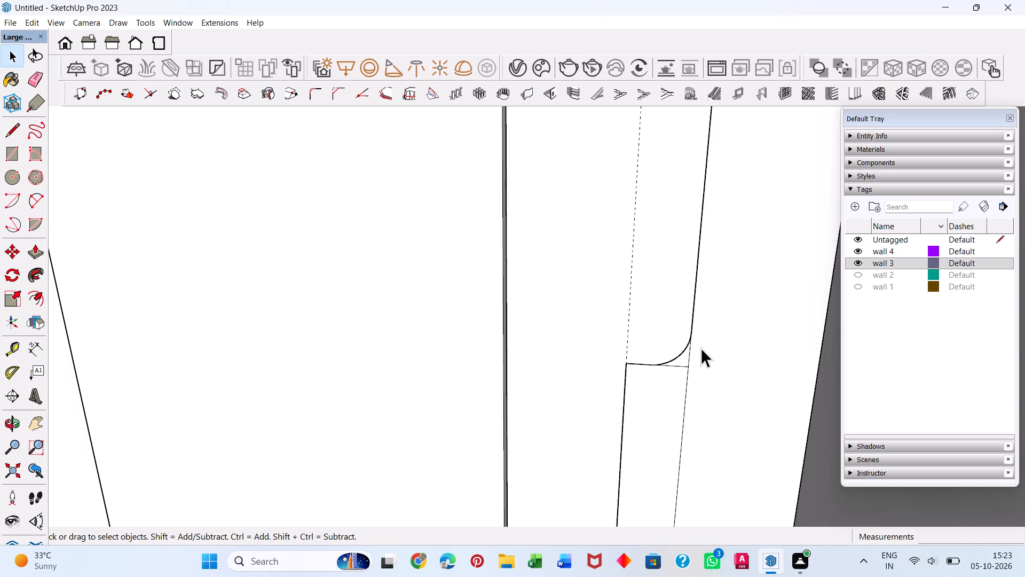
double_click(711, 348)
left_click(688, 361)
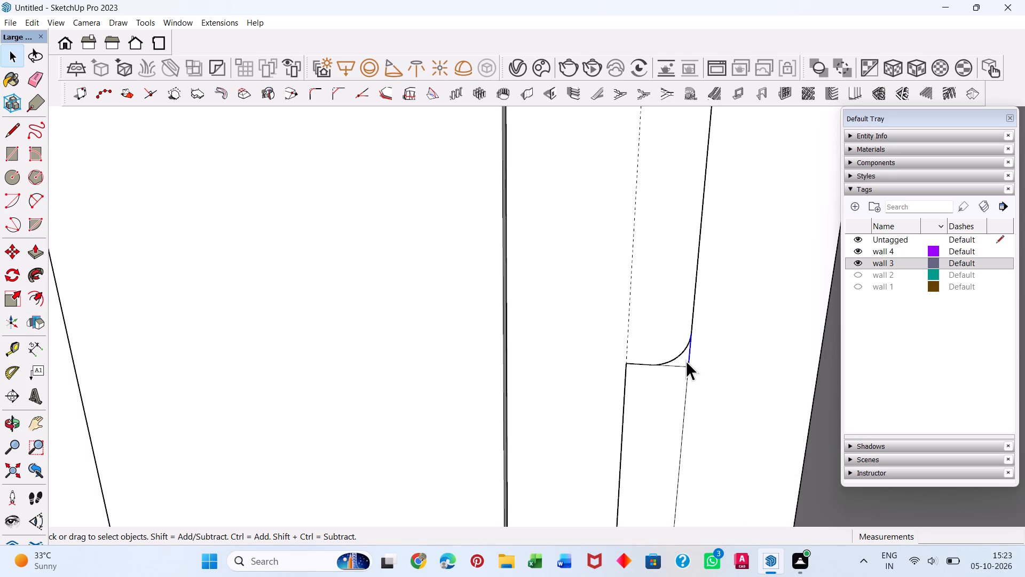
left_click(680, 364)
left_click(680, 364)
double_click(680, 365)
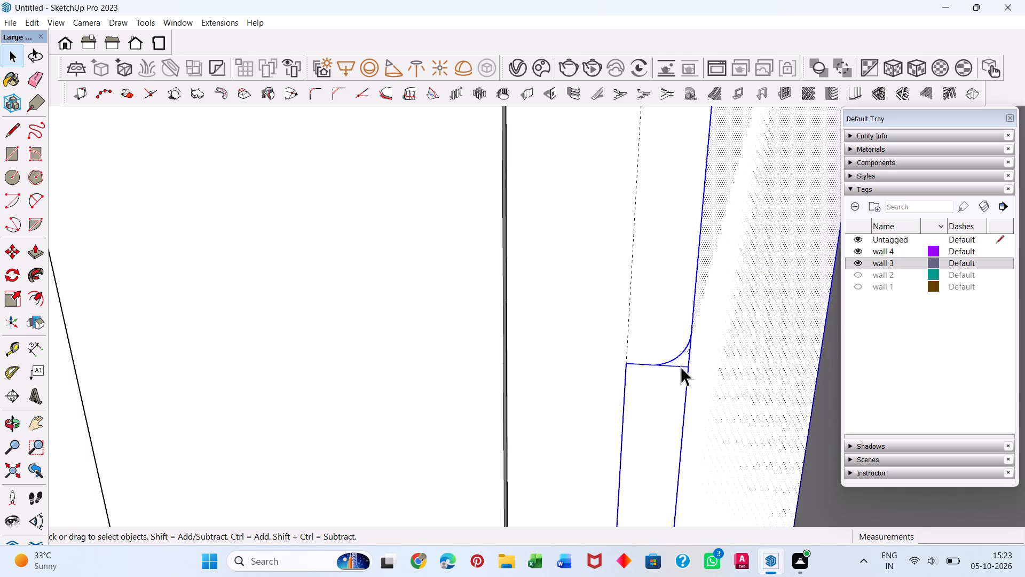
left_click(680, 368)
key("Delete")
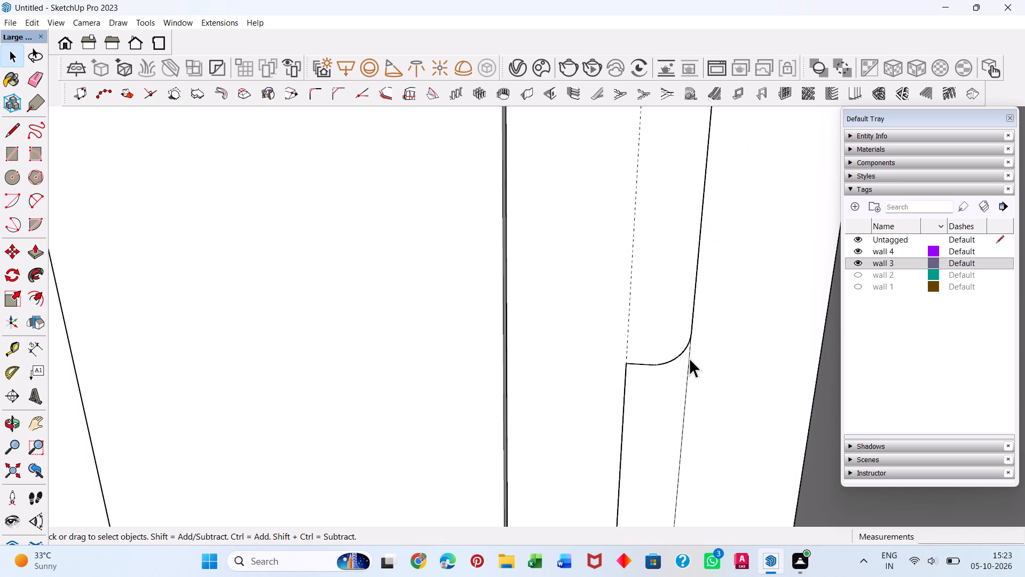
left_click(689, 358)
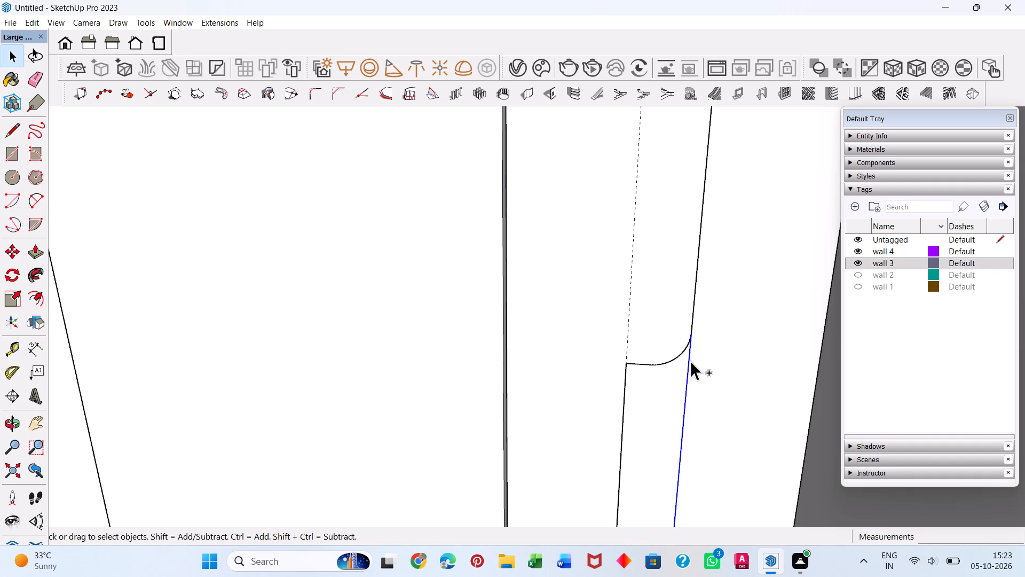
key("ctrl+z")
Erase the two short corner edges outside the arc and the line dividing the low and tall rectangles.
left_click(688, 358)
key("Delete")
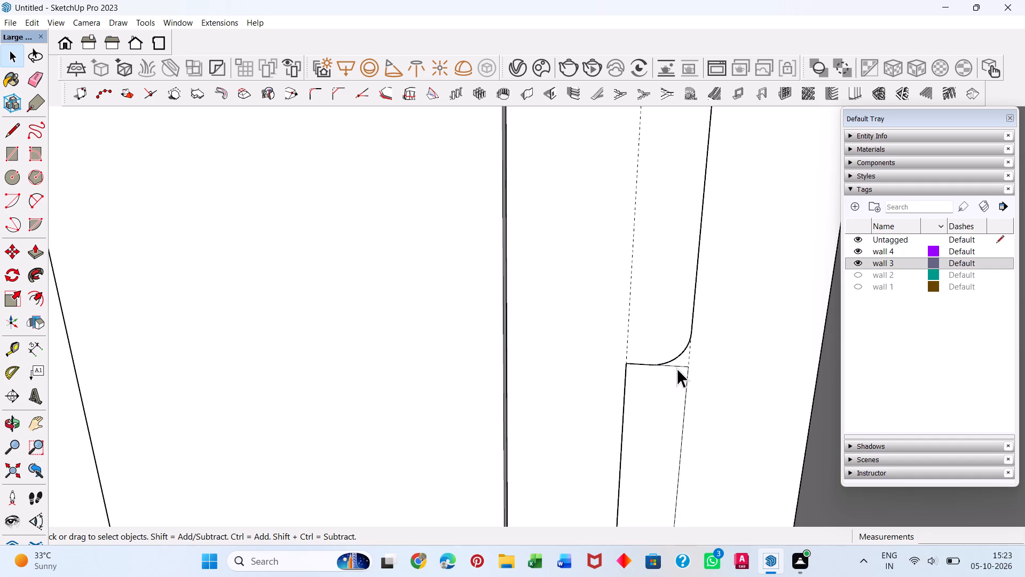
left_click(678, 364)
key("Delete")
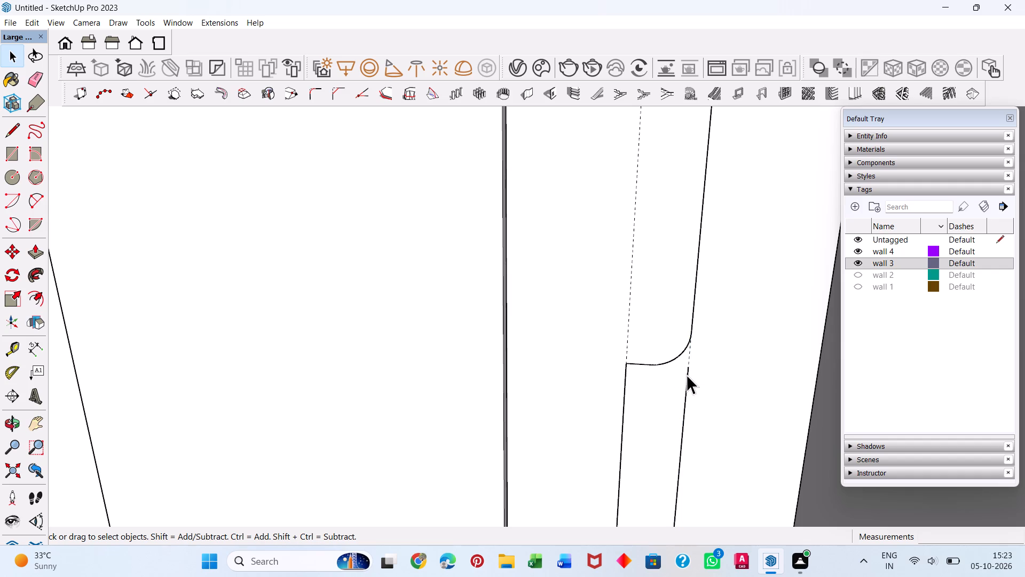
left_click(687, 375)
key("Delete")
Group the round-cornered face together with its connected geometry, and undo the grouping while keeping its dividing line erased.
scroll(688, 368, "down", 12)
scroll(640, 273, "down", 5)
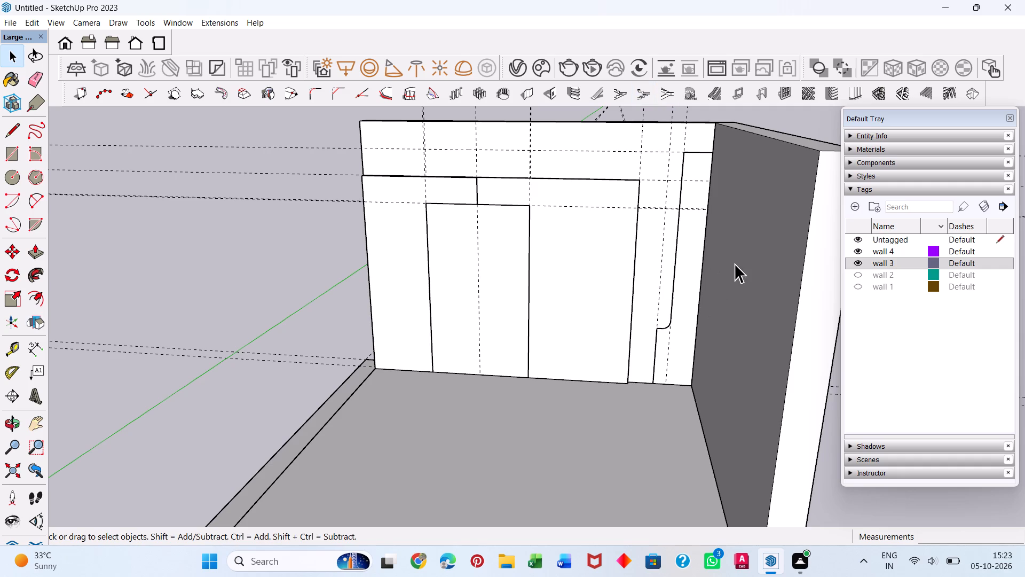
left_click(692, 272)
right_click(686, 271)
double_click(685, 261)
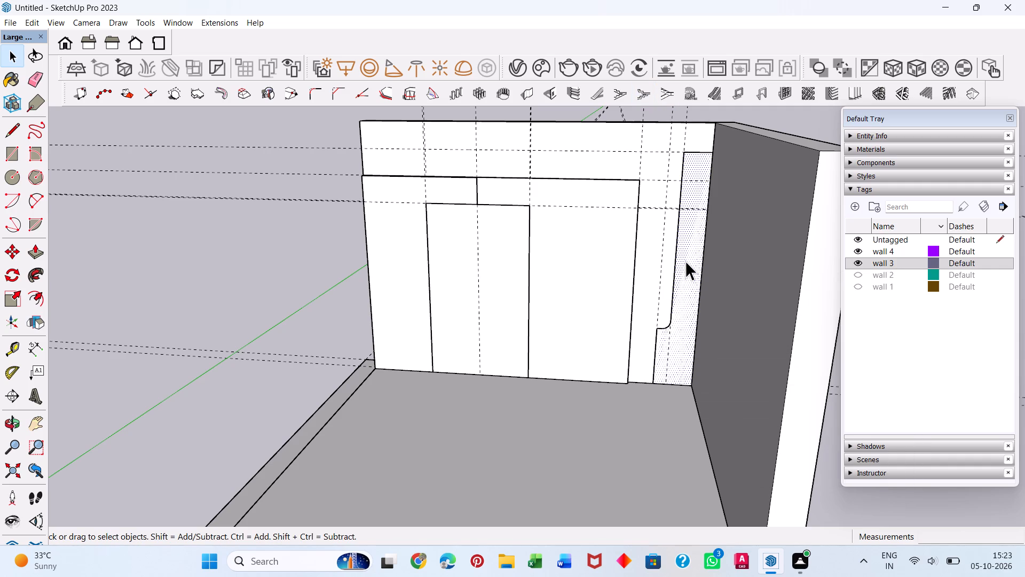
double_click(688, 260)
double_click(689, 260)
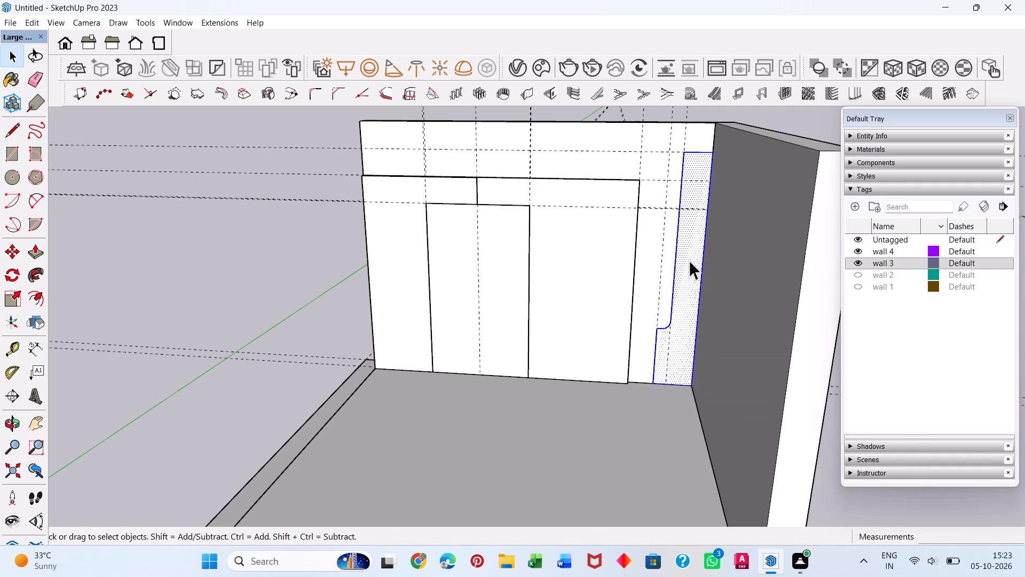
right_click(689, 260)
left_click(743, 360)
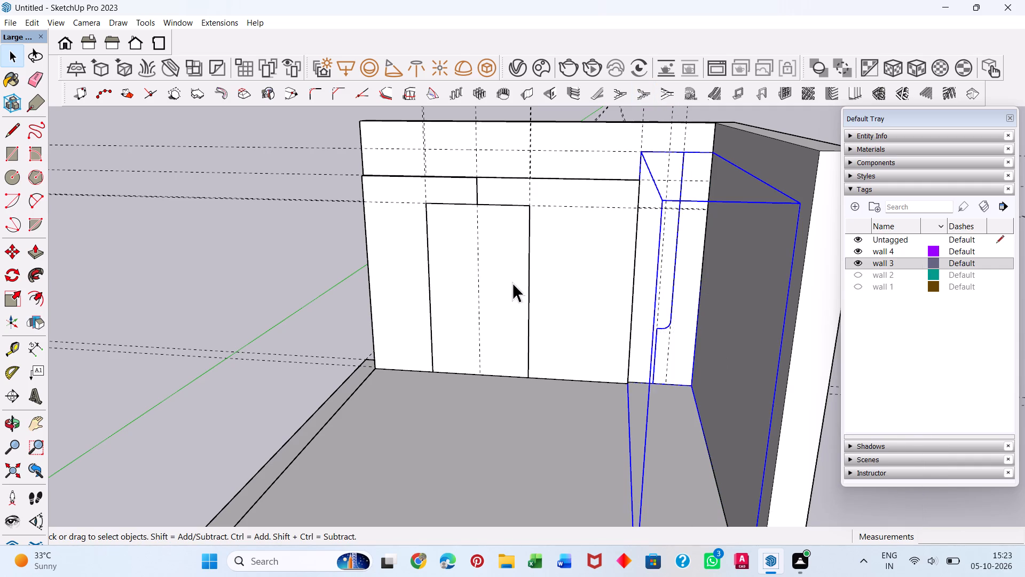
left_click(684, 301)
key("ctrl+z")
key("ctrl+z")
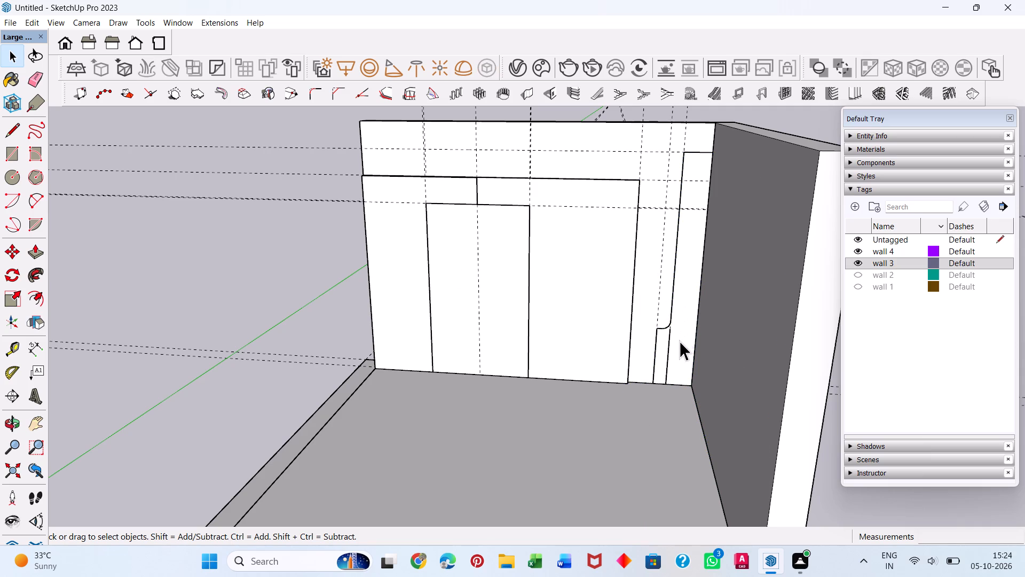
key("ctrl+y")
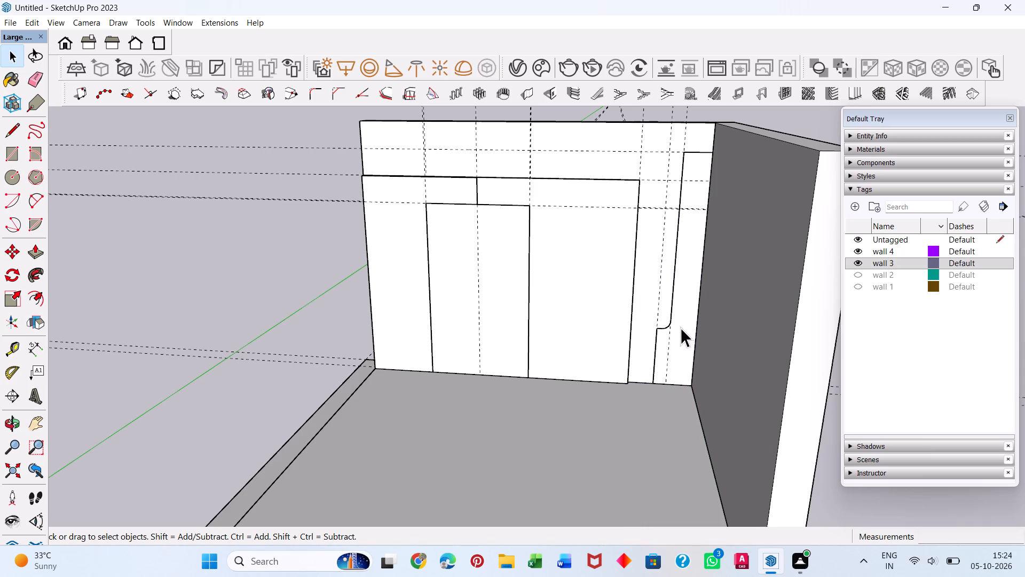
Group the round-cornered face with only its bounding edges at the back wall's right end.
left_click(681, 328)
double_click(680, 312)
right_click(680, 312)
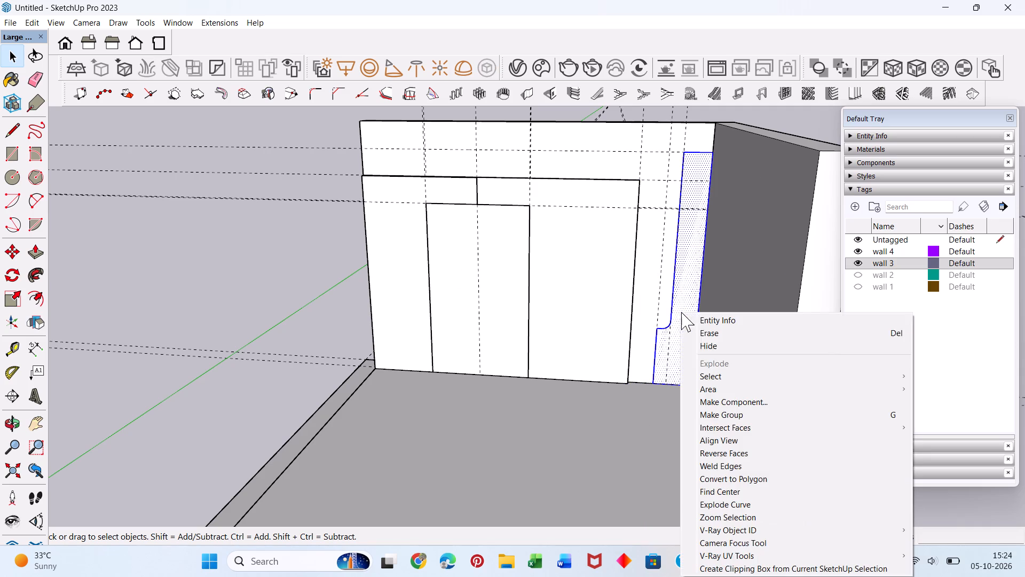
left_click(738, 415)
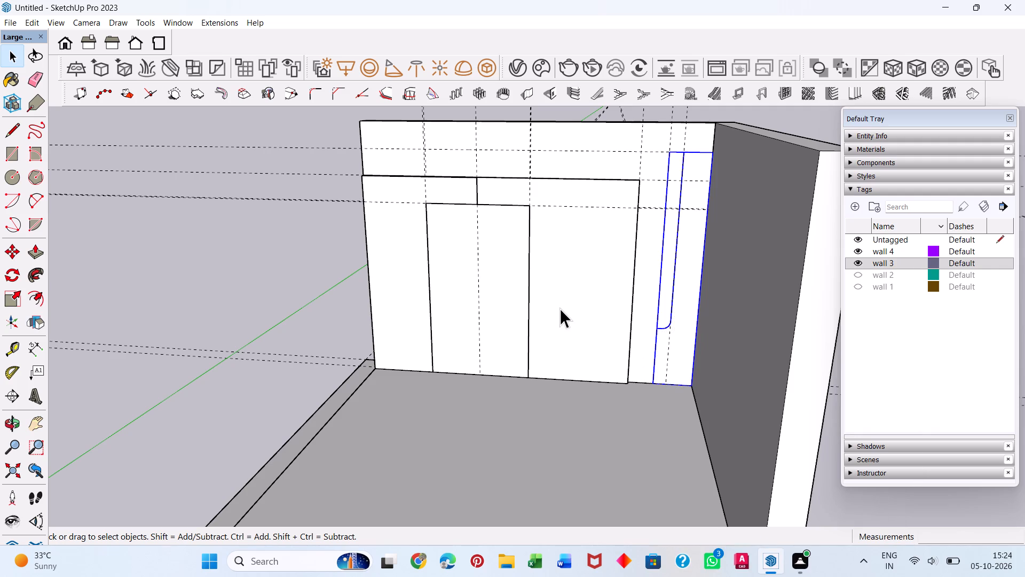
key("Escape")
left_click(306, 176)
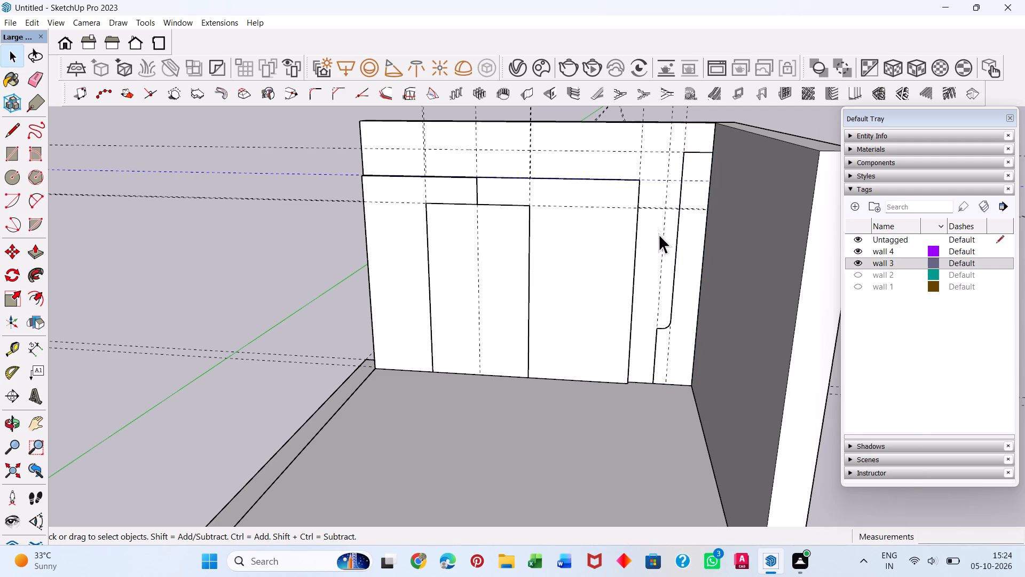
Examine the back wall's panels and the room from several sides.
middle_click_drag(560, 258, 856, 249)
scroll(705, 248, "up", 1)
scroll(535, 259, "down", 1)
middle_click_drag(617, 254, 717, 252)
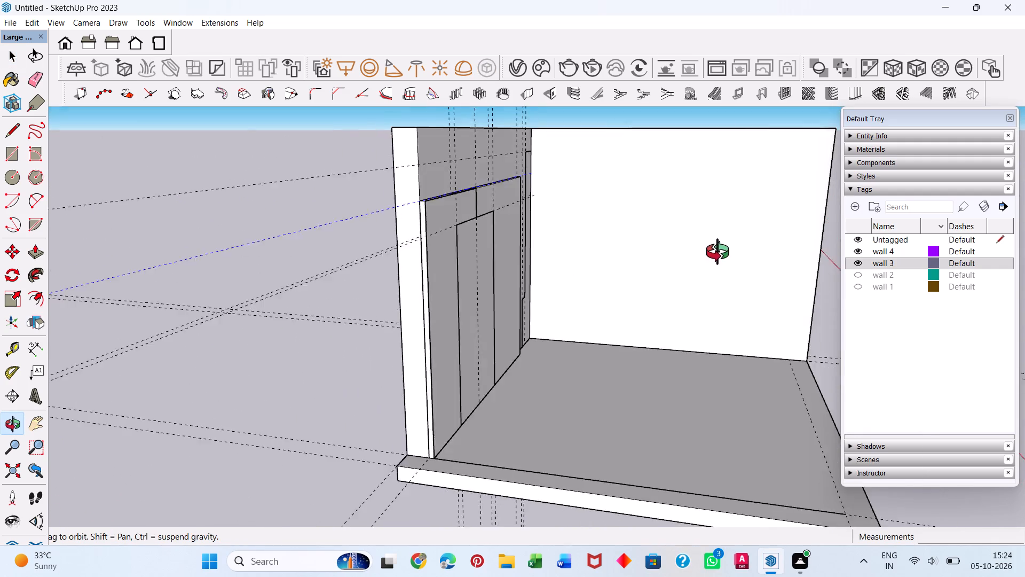
middle_click_drag(717, 252, 505, 236)
scroll(464, 226, "down", 5)
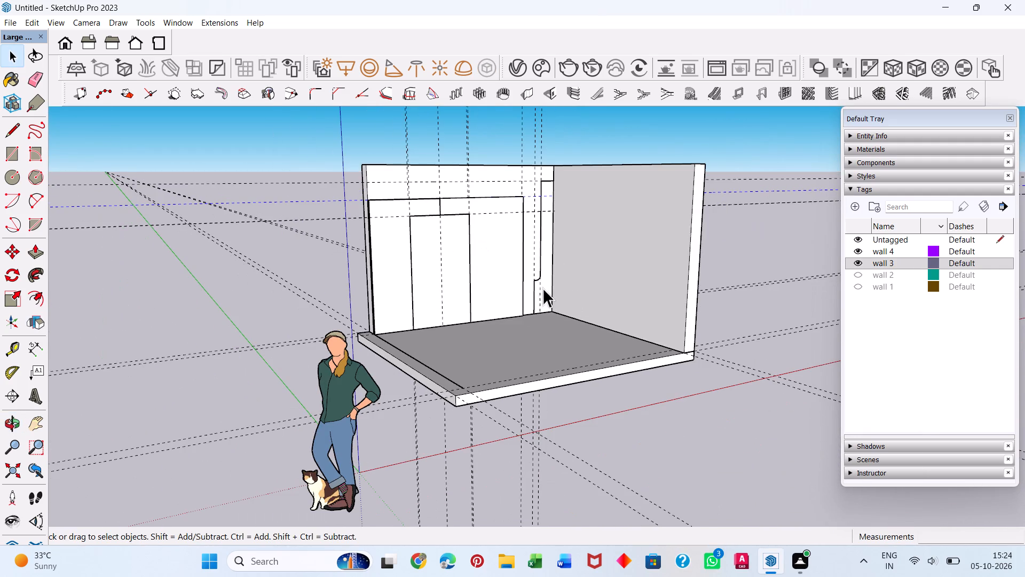
scroll(691, 311, "down", 5)
middle_click_drag(719, 373, 704, 381)
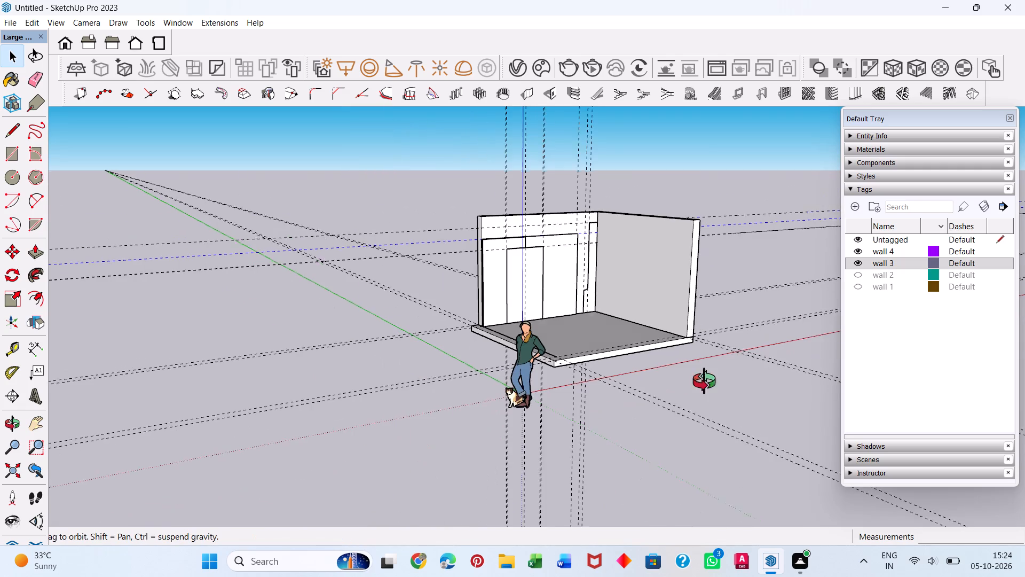
middle_click_drag(704, 381, 498, 315)
scroll(522, 289, "up", 1)
middle_click_drag(526, 305, 589, 397)
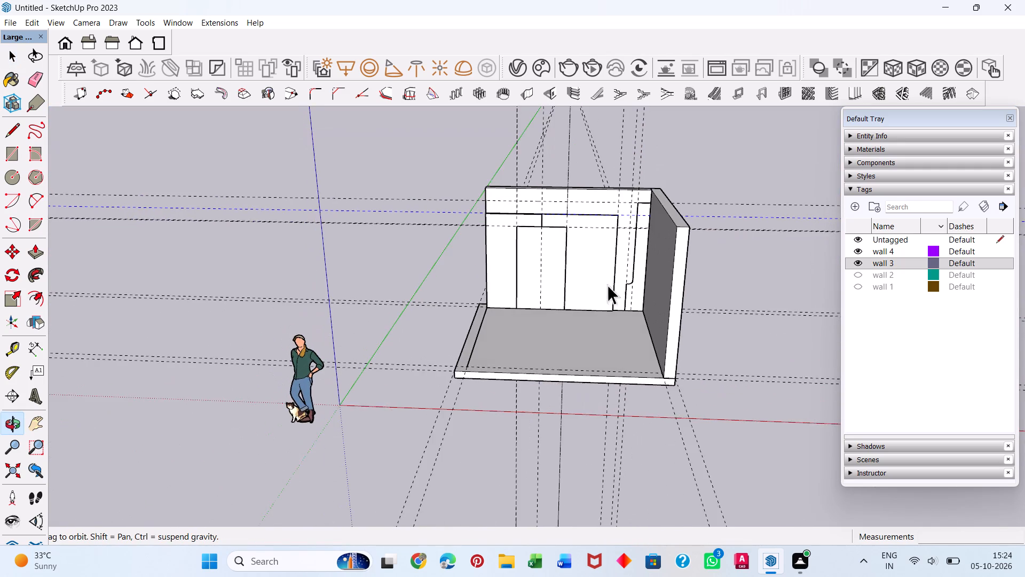
Open the back wall's large panel group and the tall middle panel group nested inside it for editing.
double_click(537, 259)
triple_click(545, 197)
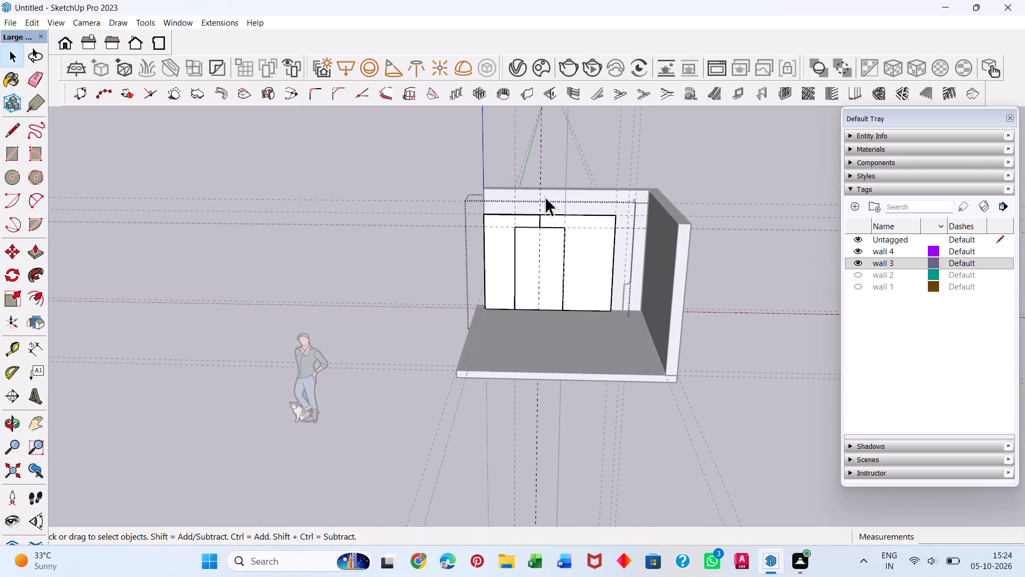
triple_click(539, 261)
double_click(539, 261)
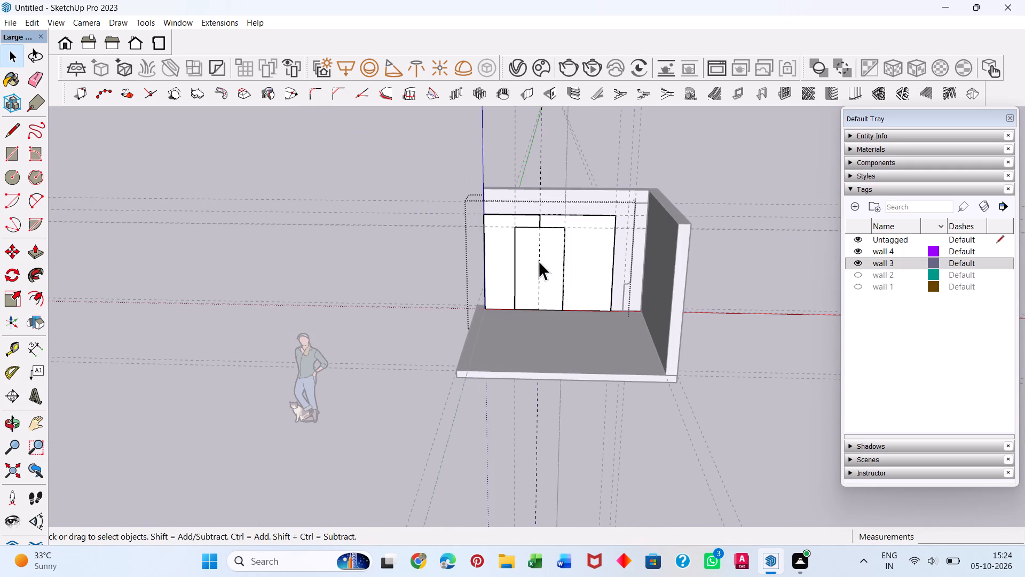
scroll(544, 260, "up", 8)
scroll(544, 255, "down", 5)
double_click(550, 251)
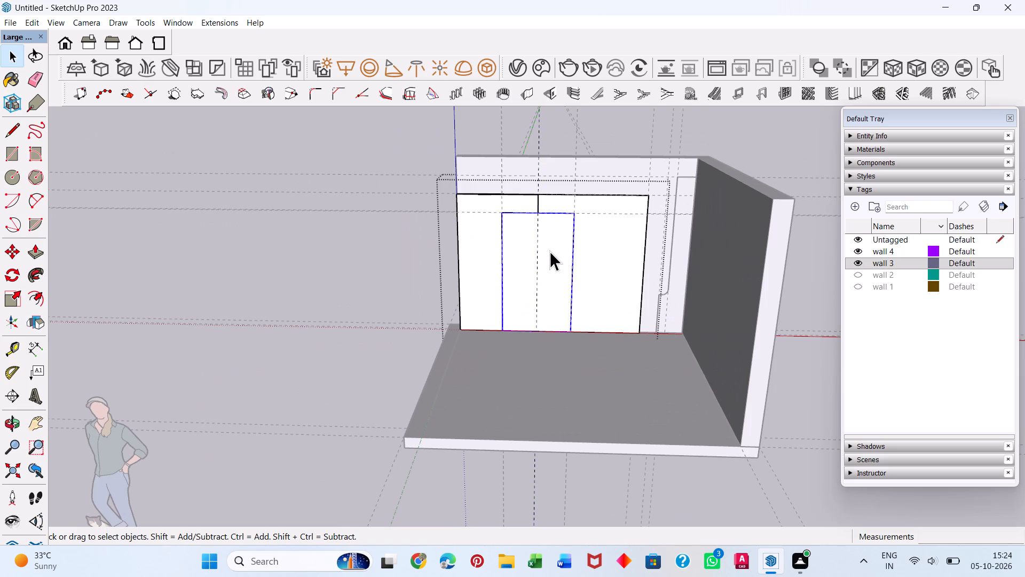
left_click(550, 251)
double_click(550, 251)
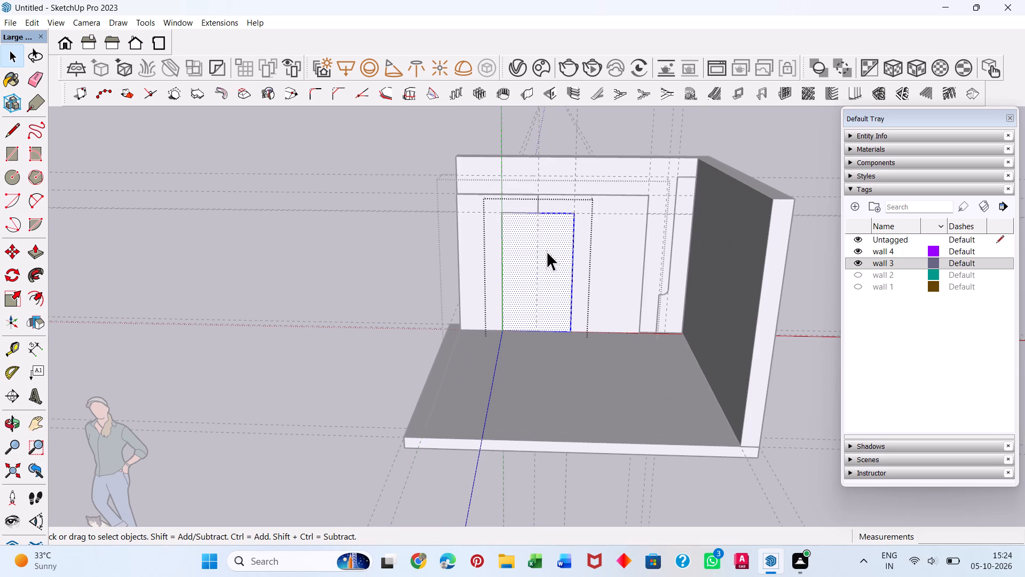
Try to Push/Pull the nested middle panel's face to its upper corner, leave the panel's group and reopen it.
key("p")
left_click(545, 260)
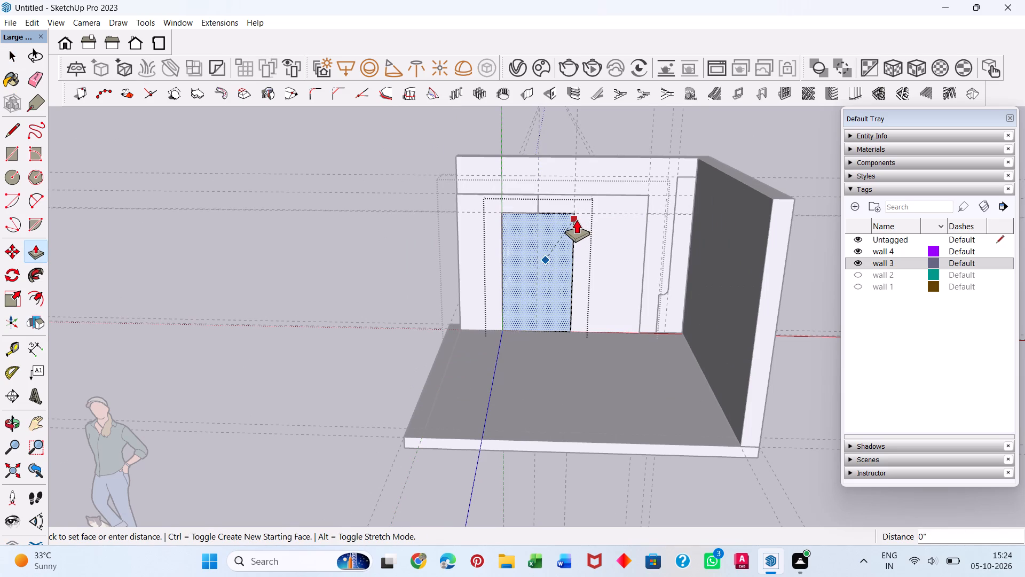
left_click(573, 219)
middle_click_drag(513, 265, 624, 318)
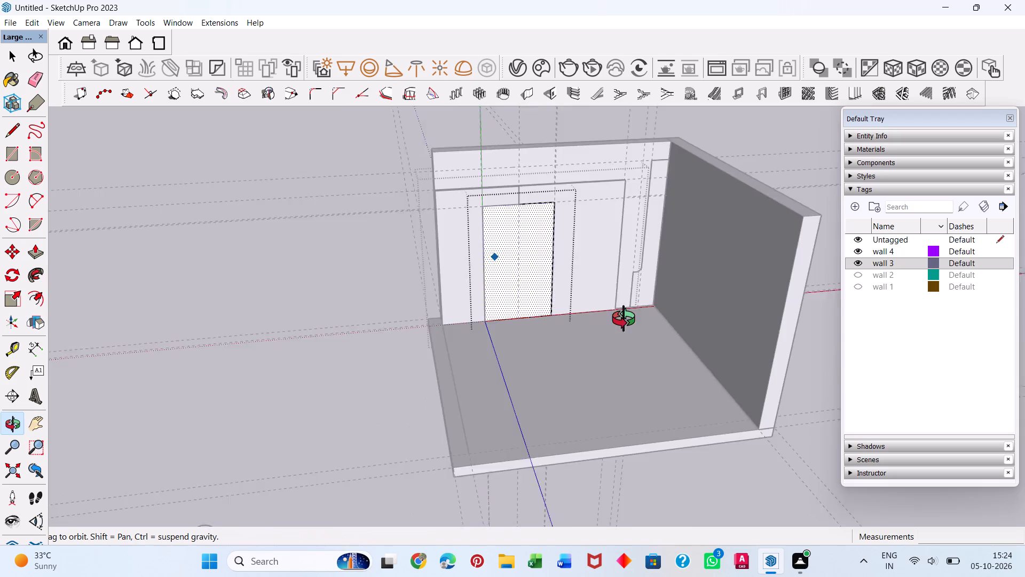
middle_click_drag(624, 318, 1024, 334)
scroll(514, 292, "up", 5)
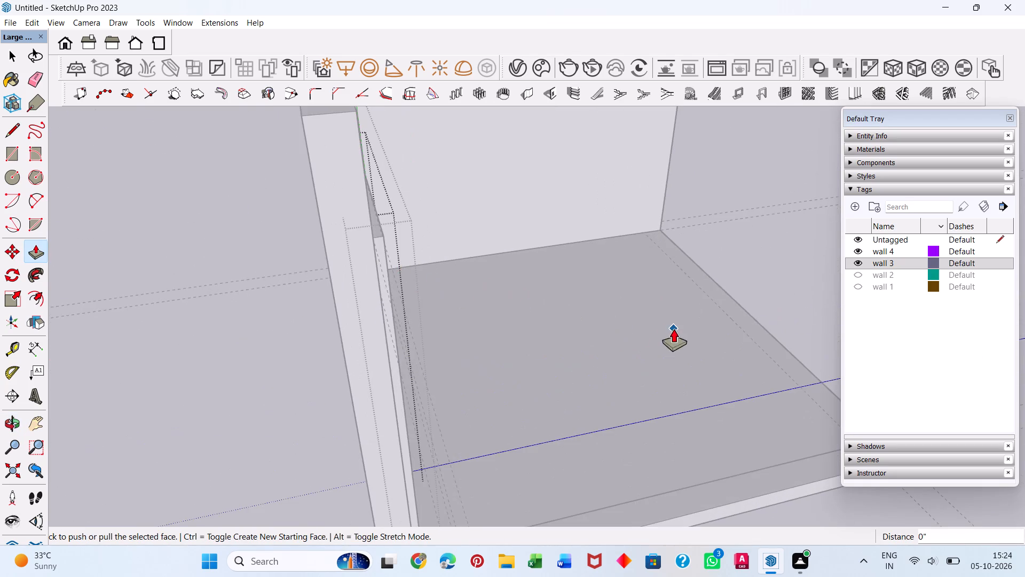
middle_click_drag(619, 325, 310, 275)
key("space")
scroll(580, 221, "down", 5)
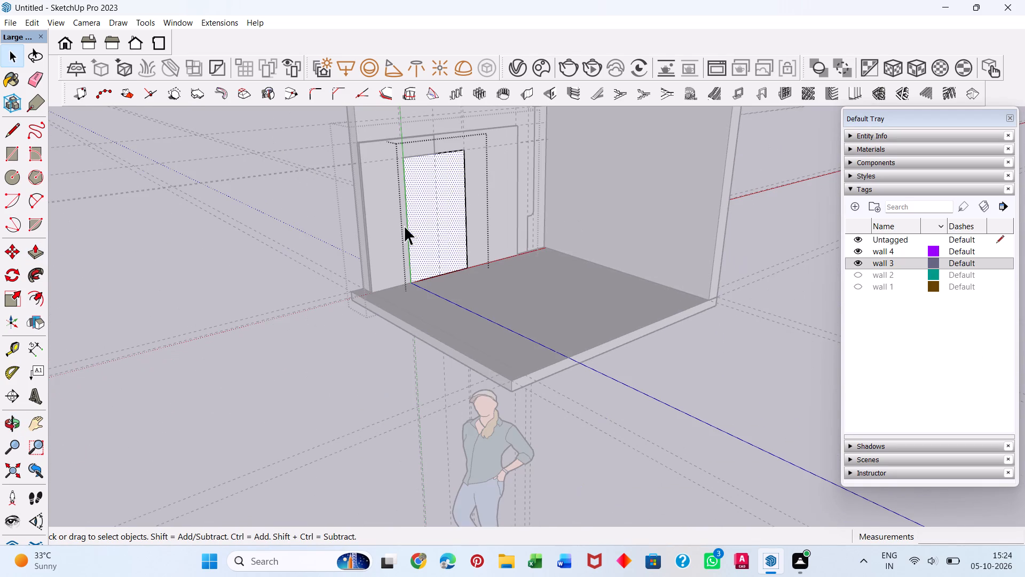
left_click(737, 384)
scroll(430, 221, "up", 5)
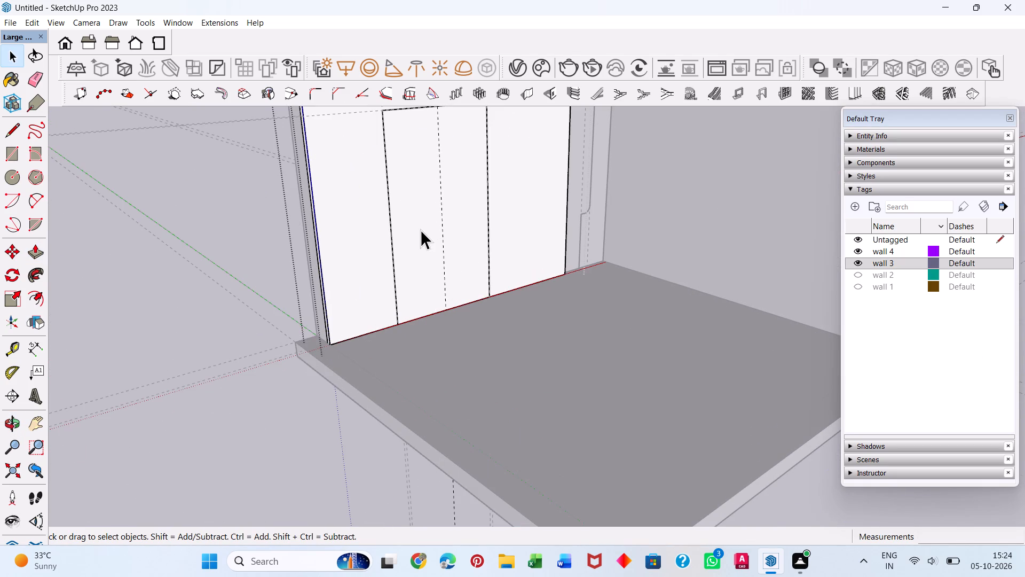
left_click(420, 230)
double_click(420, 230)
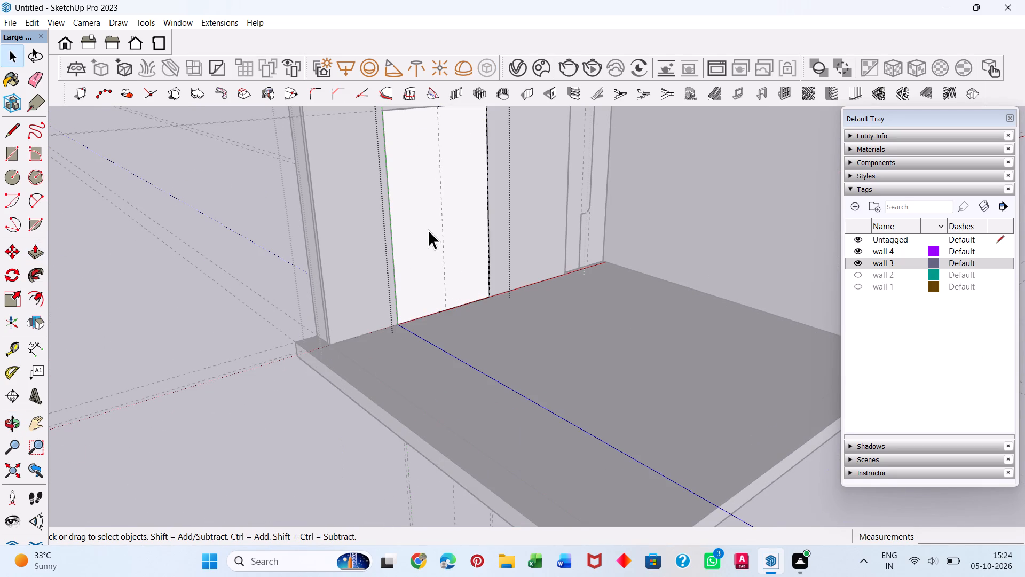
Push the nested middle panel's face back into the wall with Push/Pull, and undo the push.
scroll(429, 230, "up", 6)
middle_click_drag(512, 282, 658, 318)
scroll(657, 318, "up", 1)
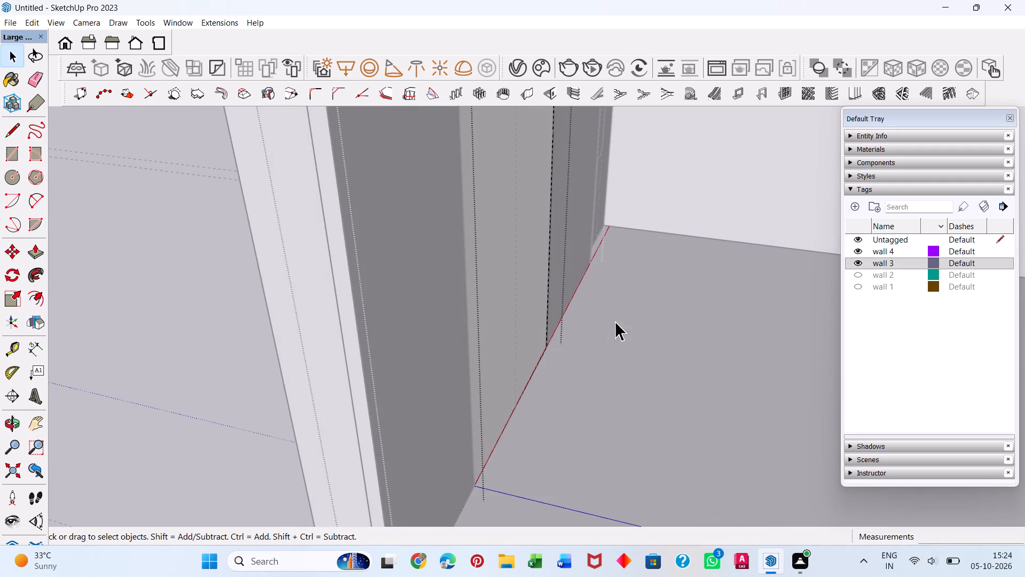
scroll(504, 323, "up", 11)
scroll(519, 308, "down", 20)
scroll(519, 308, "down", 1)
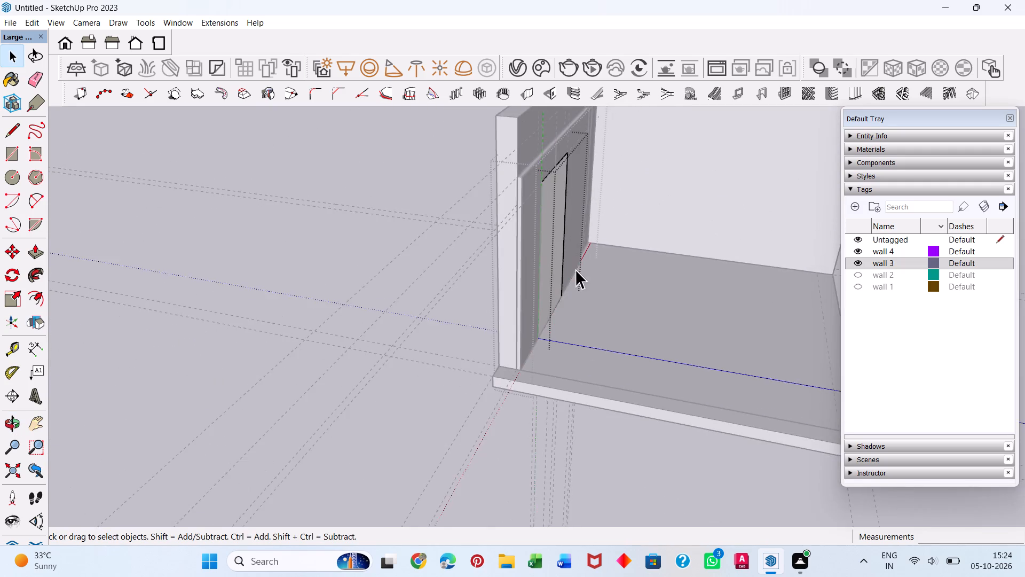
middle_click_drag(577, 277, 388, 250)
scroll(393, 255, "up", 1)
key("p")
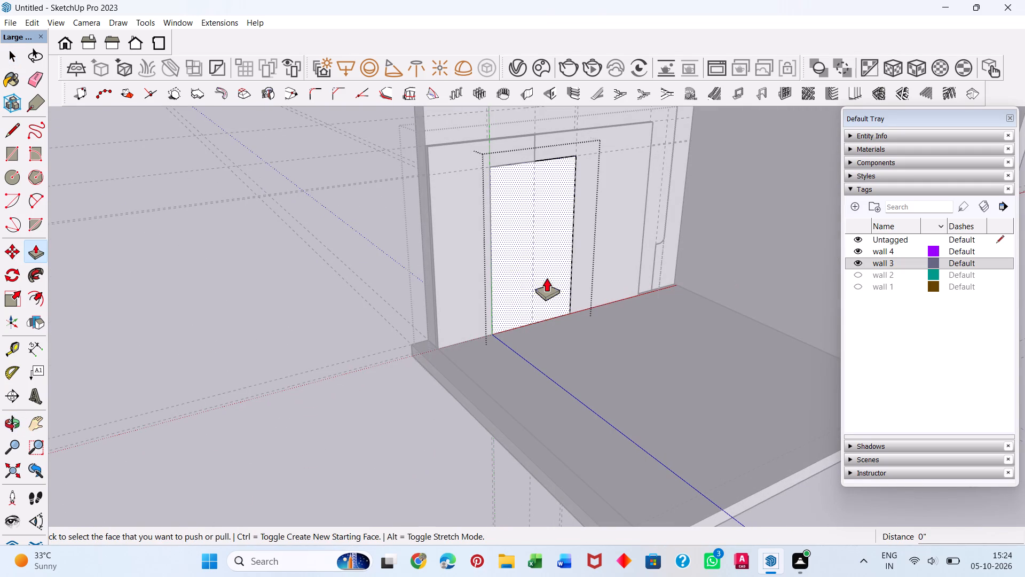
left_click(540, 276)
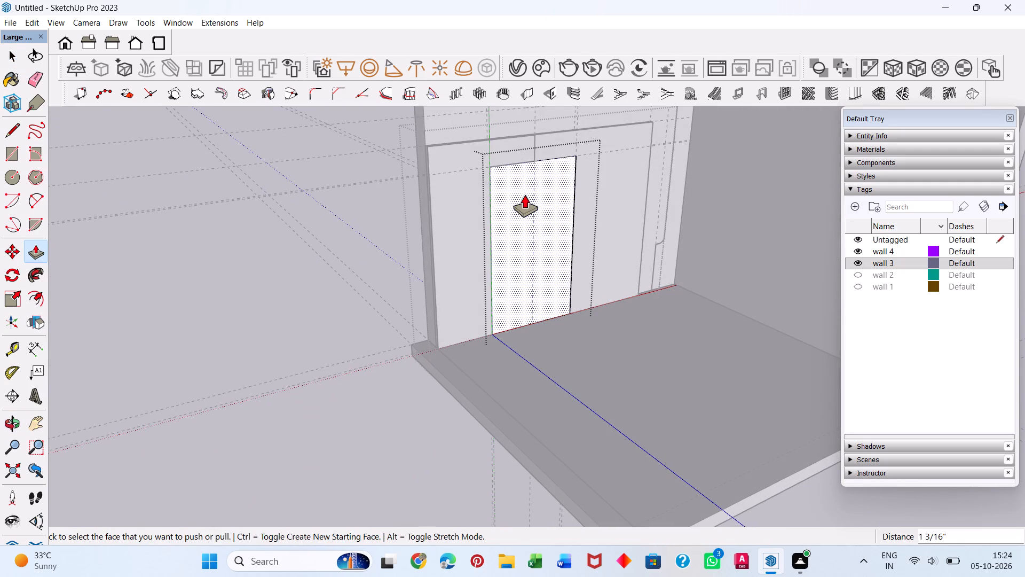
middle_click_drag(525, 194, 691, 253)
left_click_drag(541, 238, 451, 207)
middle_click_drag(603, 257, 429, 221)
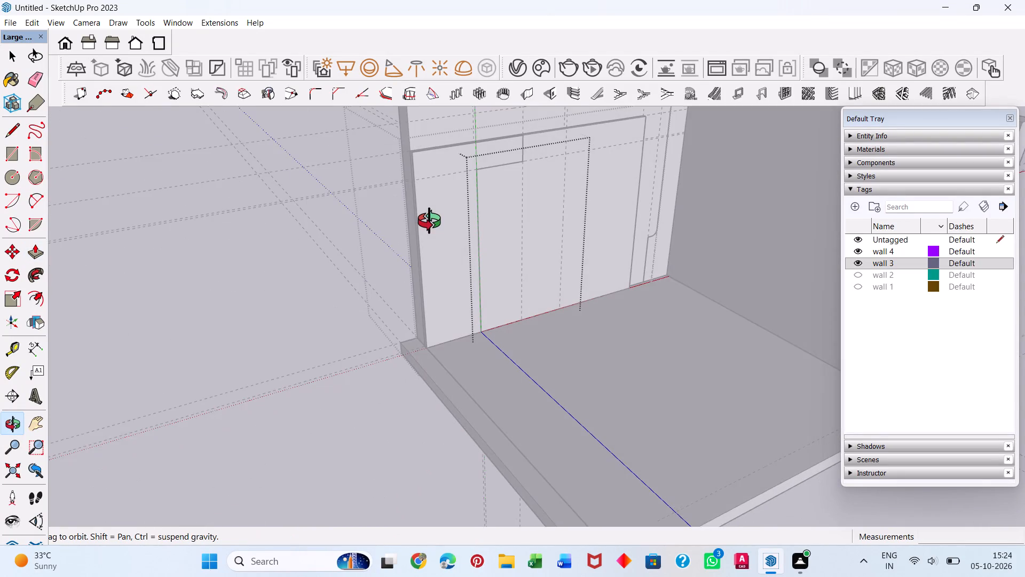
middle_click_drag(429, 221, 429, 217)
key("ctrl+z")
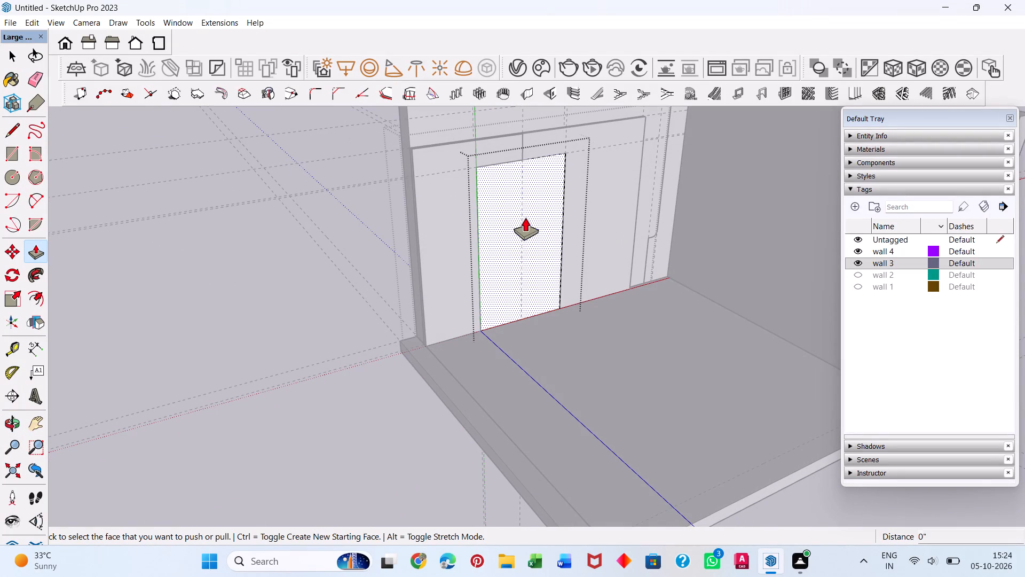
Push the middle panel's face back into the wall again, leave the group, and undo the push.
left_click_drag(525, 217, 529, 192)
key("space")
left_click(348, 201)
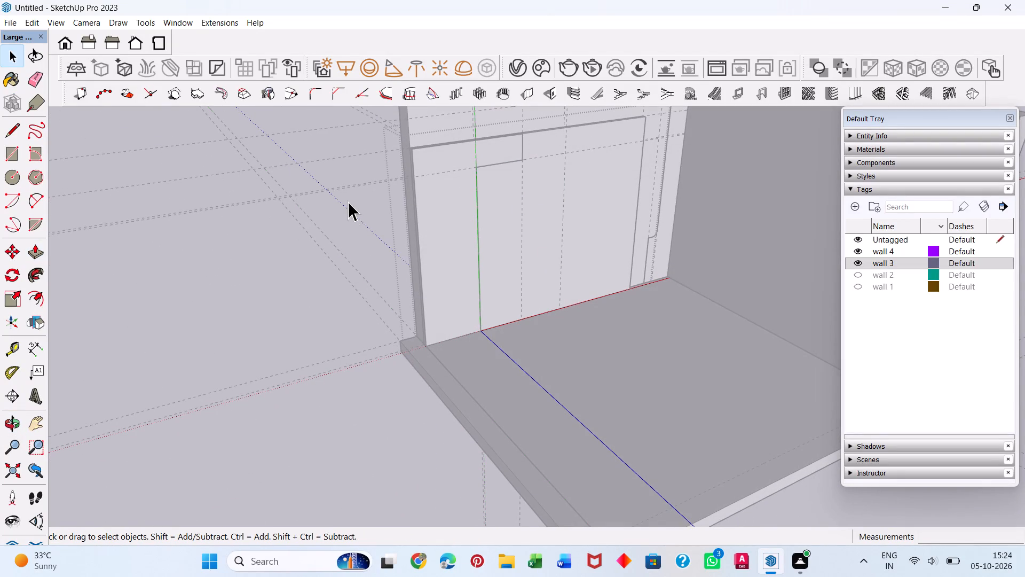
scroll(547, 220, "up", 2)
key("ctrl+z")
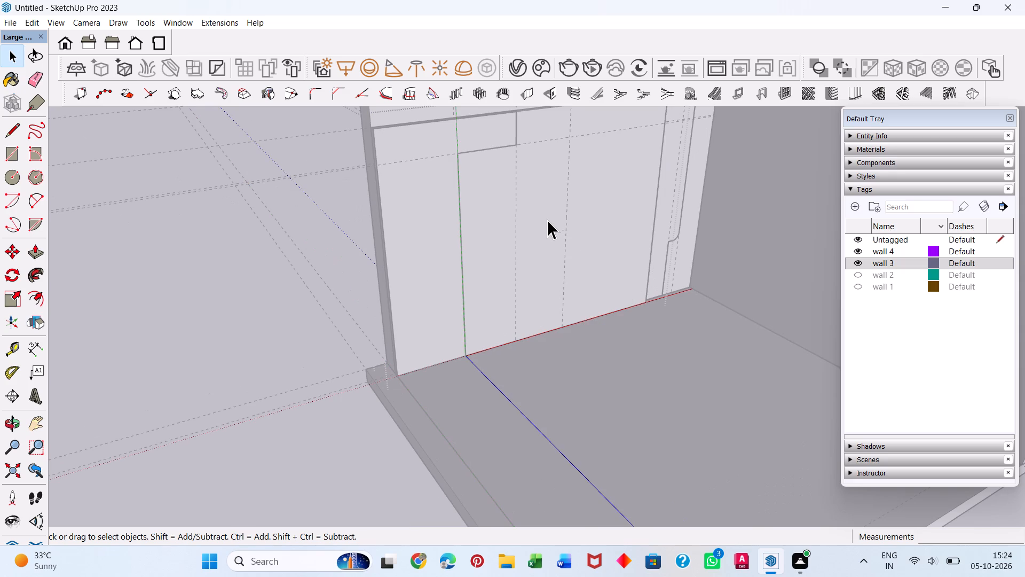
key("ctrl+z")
Push the nested middle panel's face back 1 3/16" with Push/Pull.
left_click(530, 220)
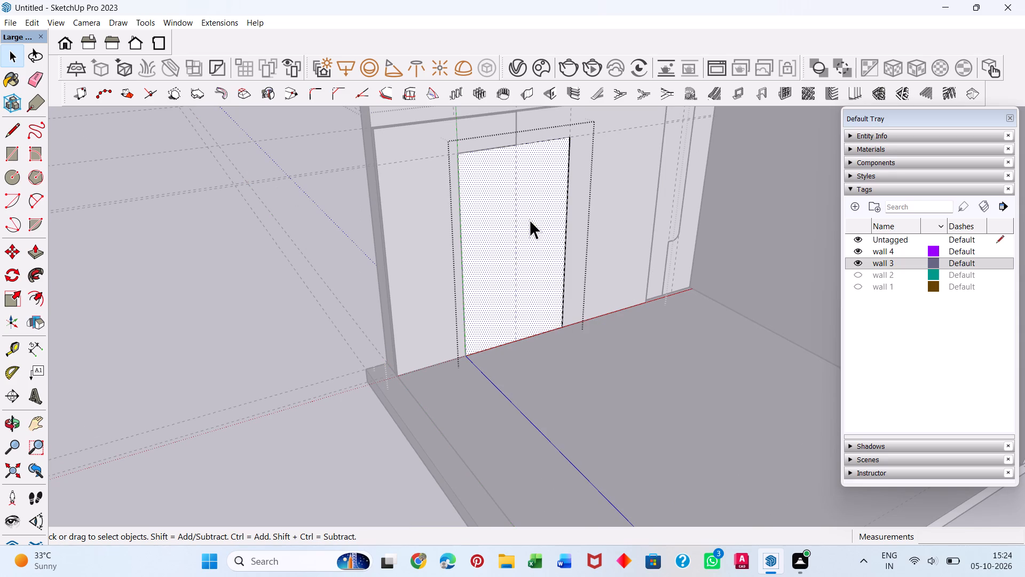
key("p")
left_click(527, 231)
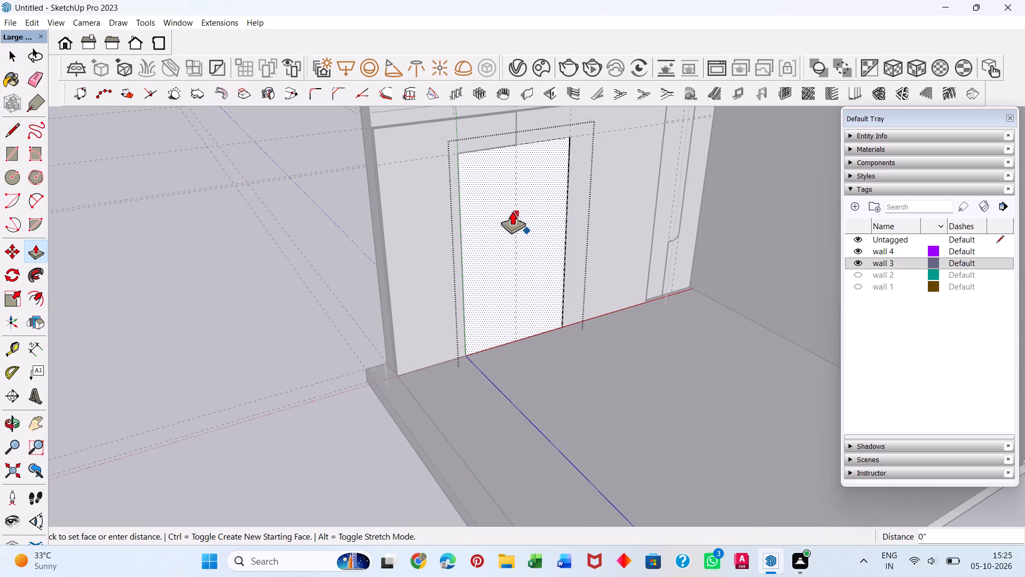
left_click(504, 200)
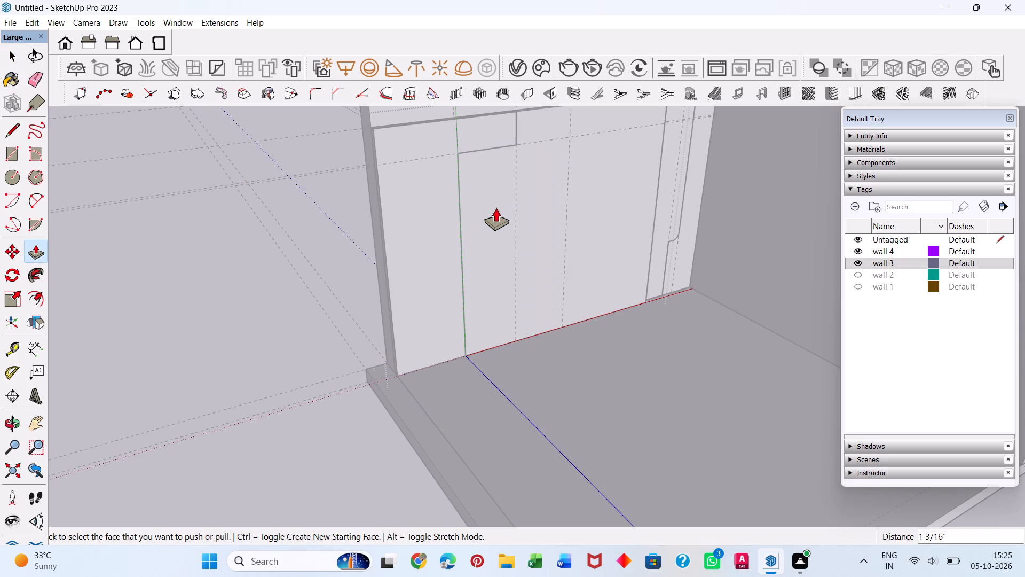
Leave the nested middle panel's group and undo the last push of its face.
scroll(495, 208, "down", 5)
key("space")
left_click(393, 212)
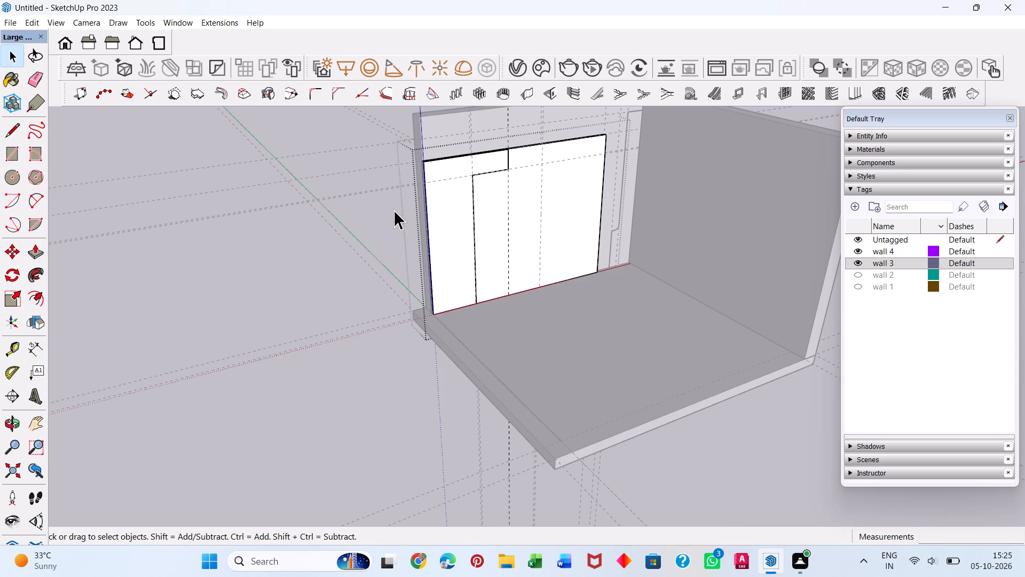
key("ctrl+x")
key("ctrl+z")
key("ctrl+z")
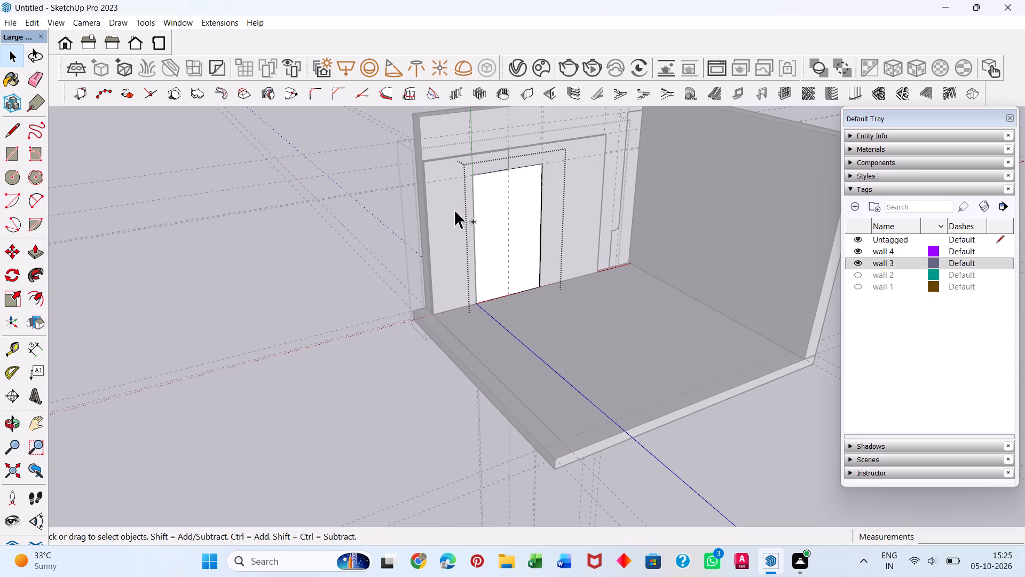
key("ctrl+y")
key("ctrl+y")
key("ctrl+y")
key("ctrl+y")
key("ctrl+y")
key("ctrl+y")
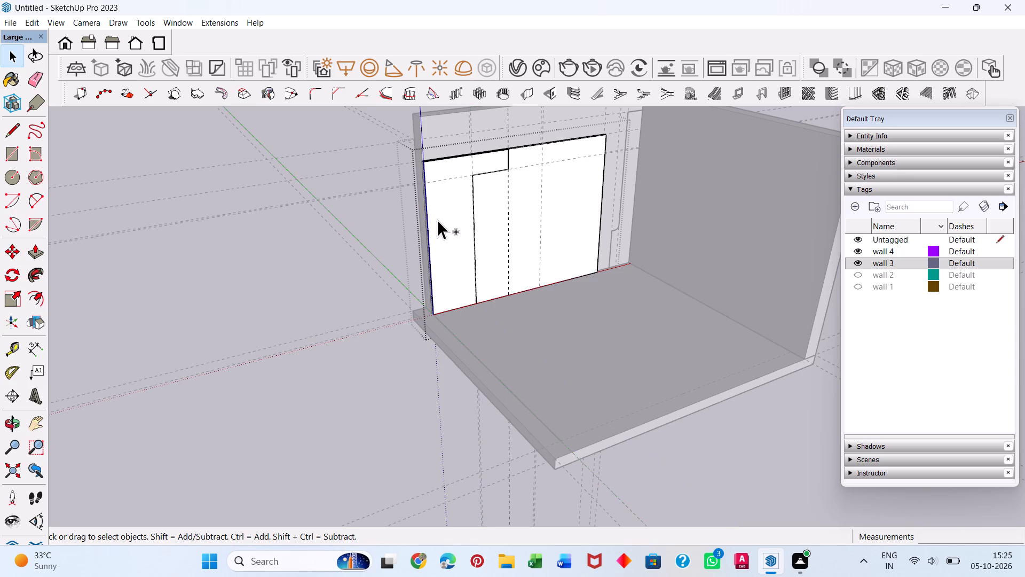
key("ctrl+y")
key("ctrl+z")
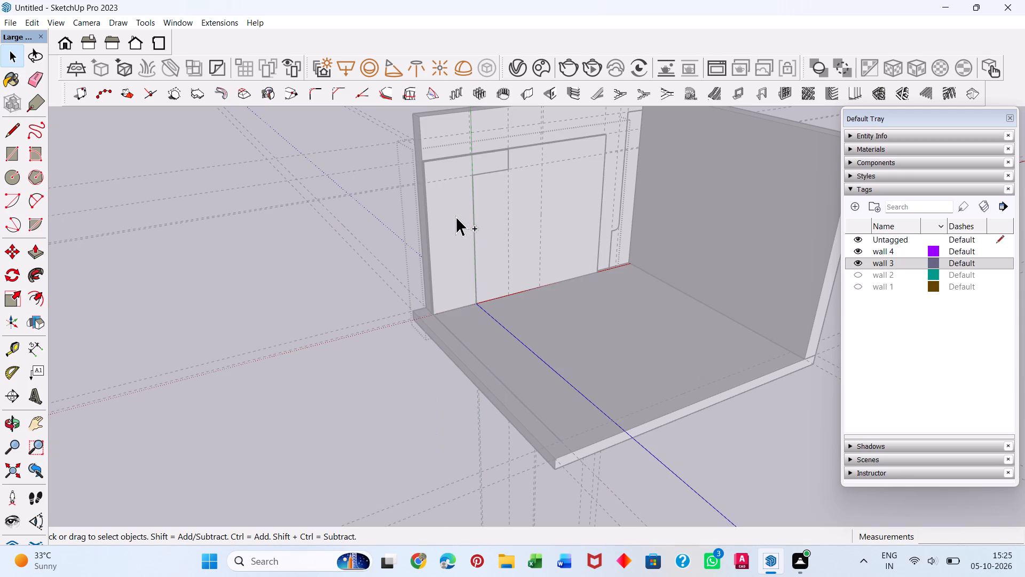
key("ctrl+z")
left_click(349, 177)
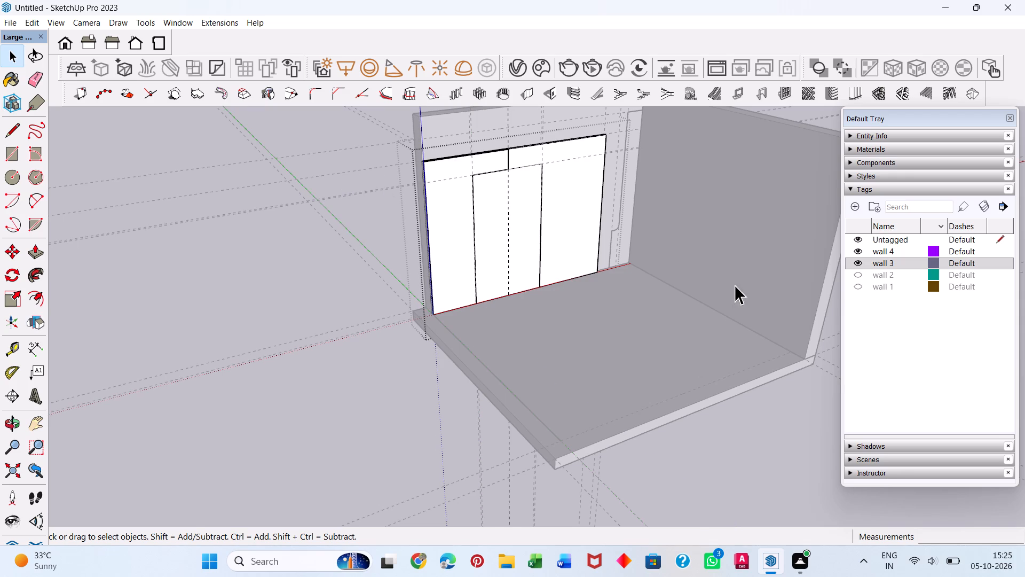
Delete the guides inside the back wall's panel group.
scroll(557, 245, "down", 2)
left_click(469, 229)
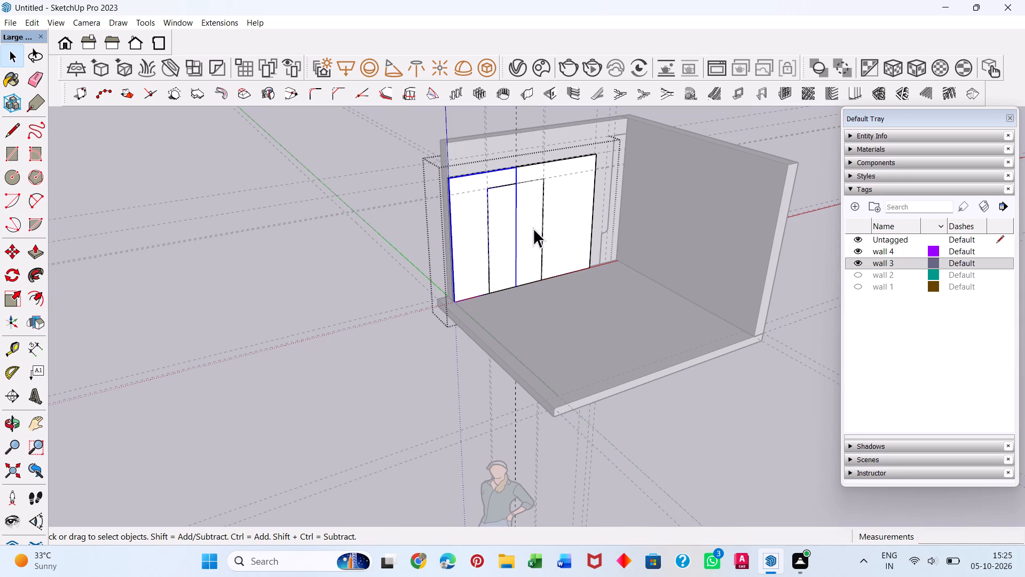
left_click(532, 228)
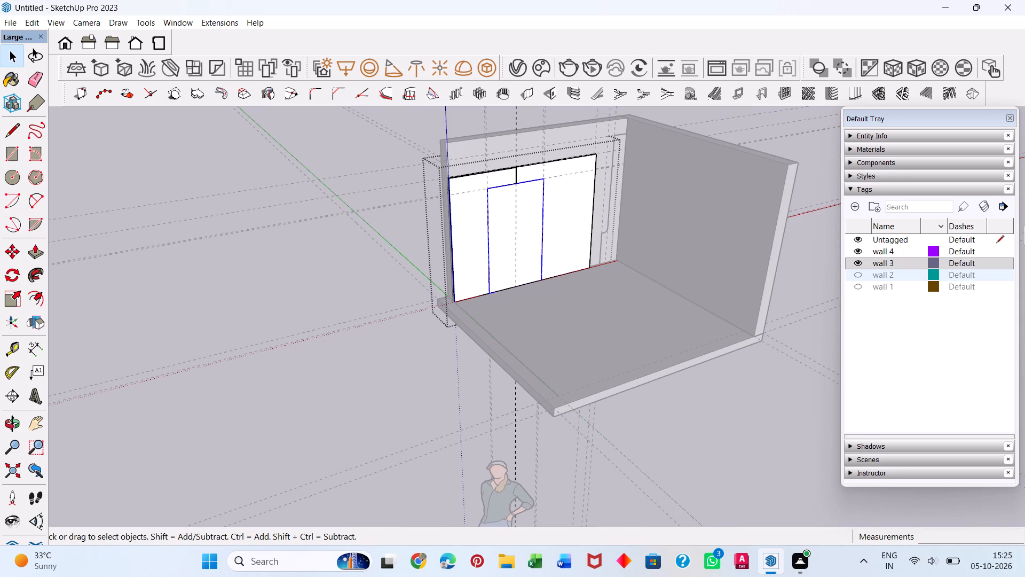
left_click(33, 26)
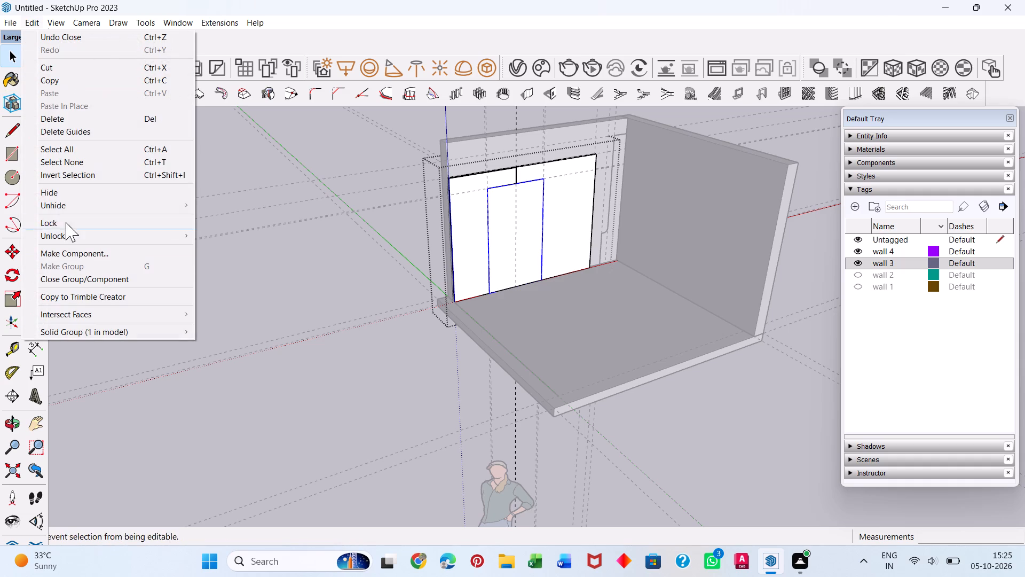
left_click(55, 21)
left_click(60, 21)
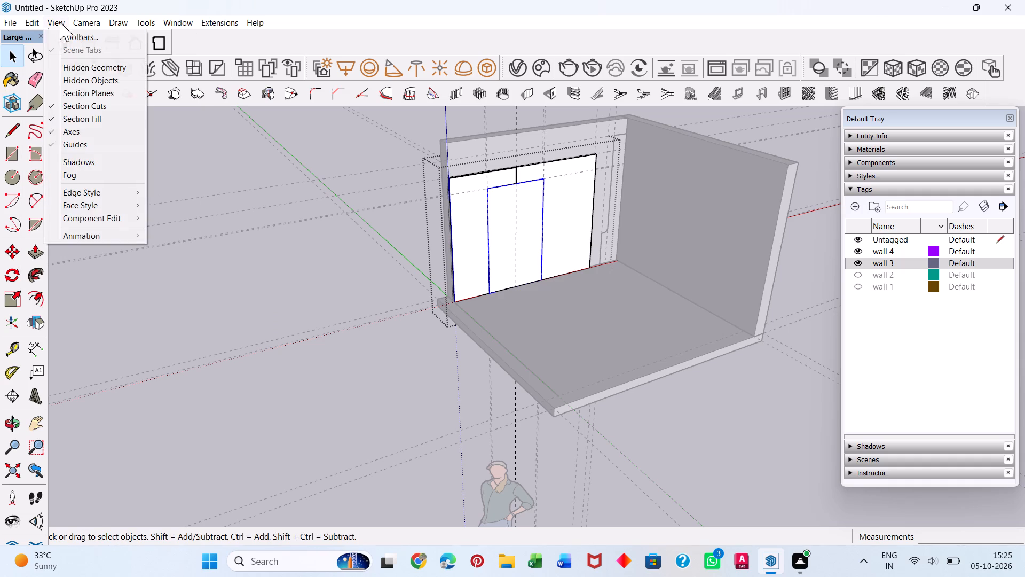
left_click(75, 193)
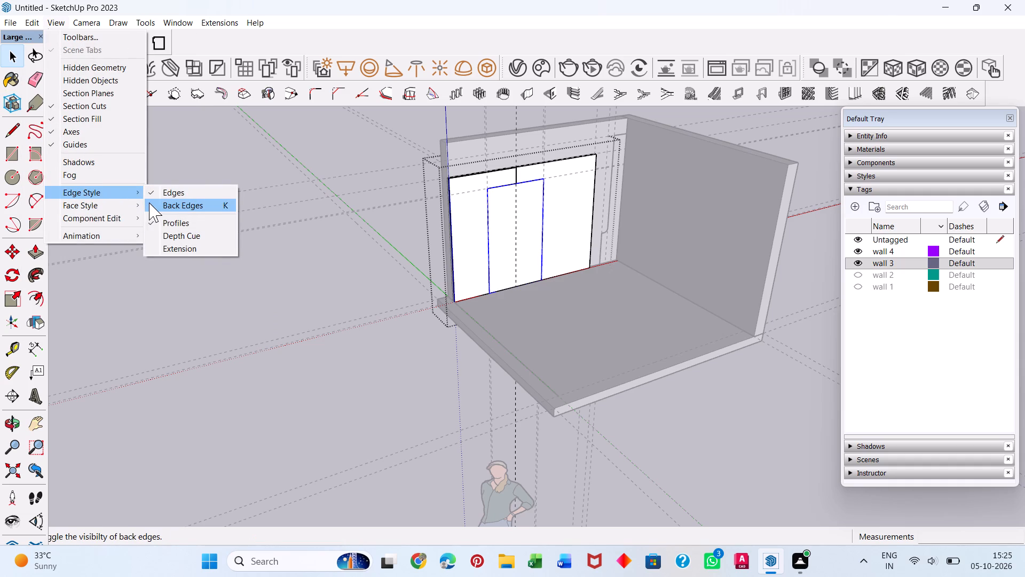
left_click(99, 202)
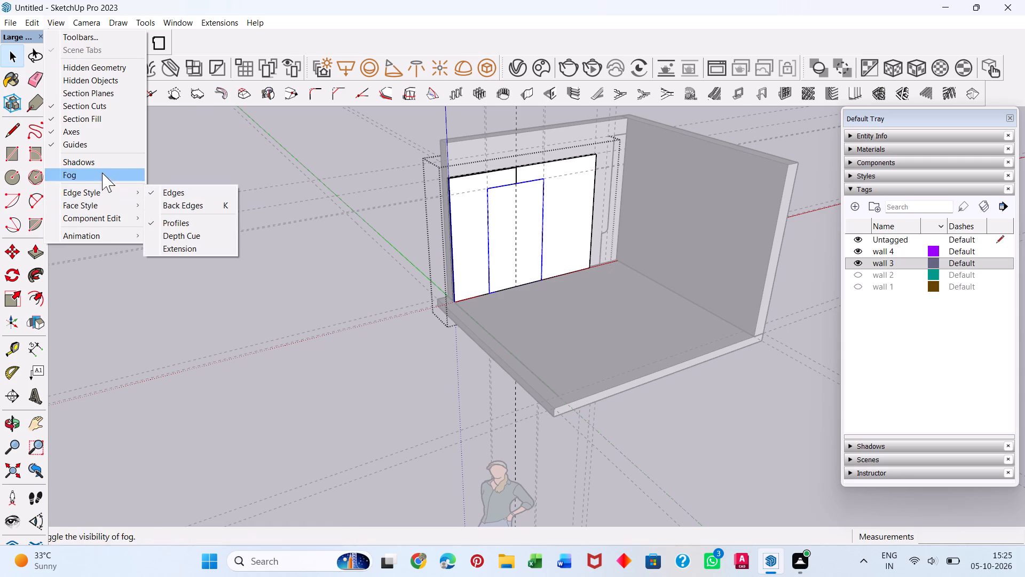
left_click(30, 24)
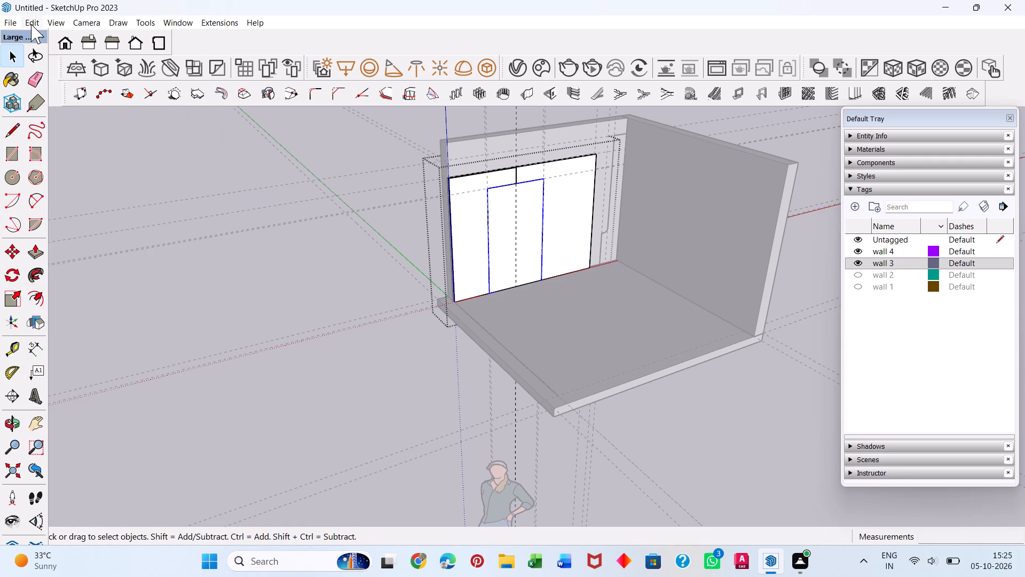
left_click(31, 24)
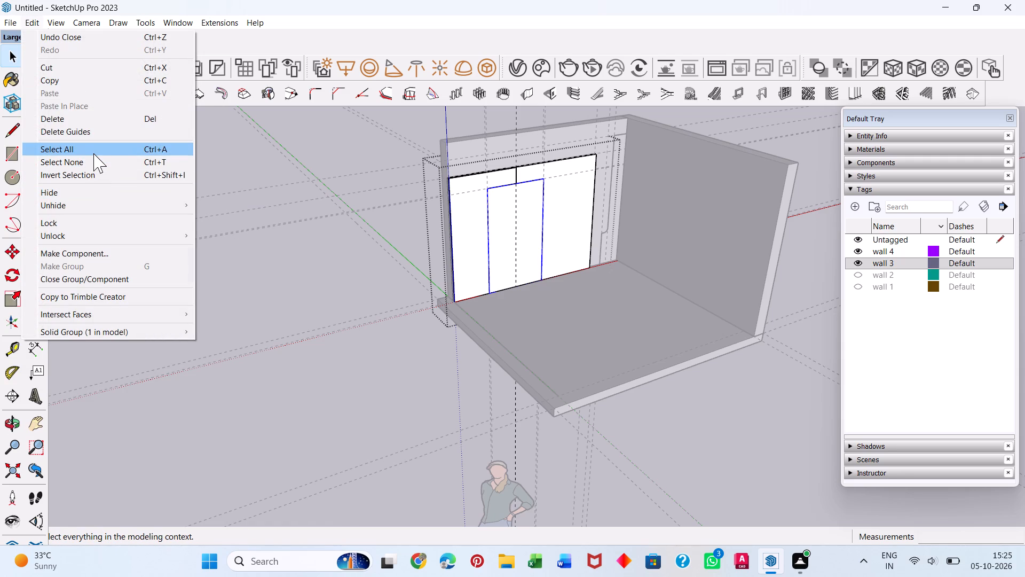
left_click(104, 132)
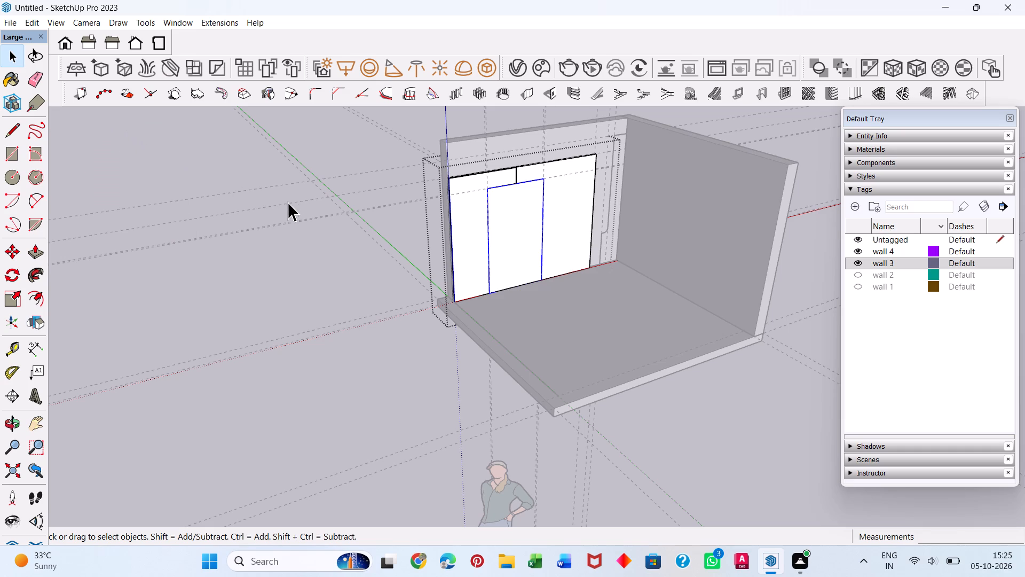
Leave the panel group and delete all remaining guides in the model.
left_click(695, 417)
left_click(743, 433)
left_click(736, 427)
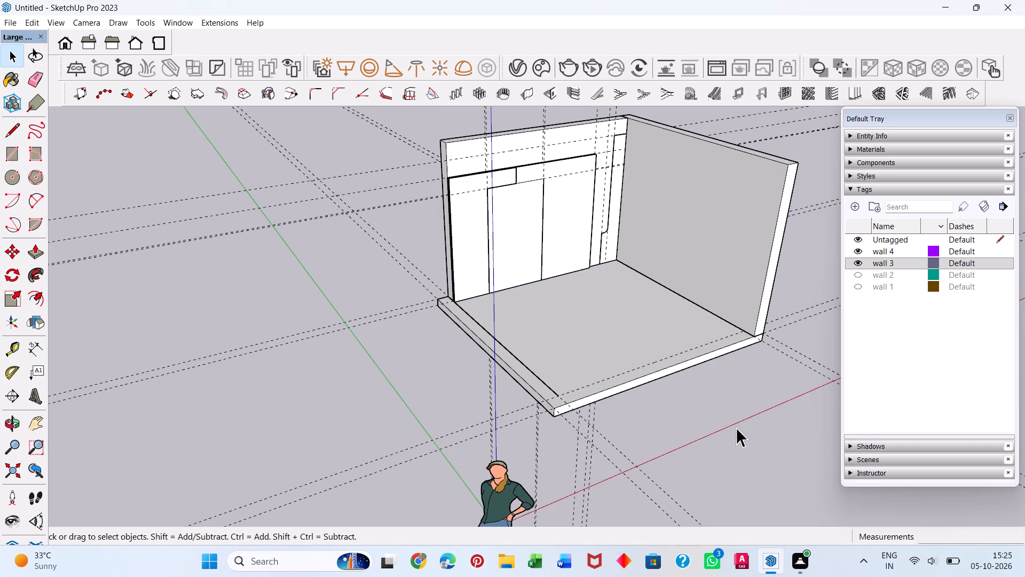
left_click(33, 21)
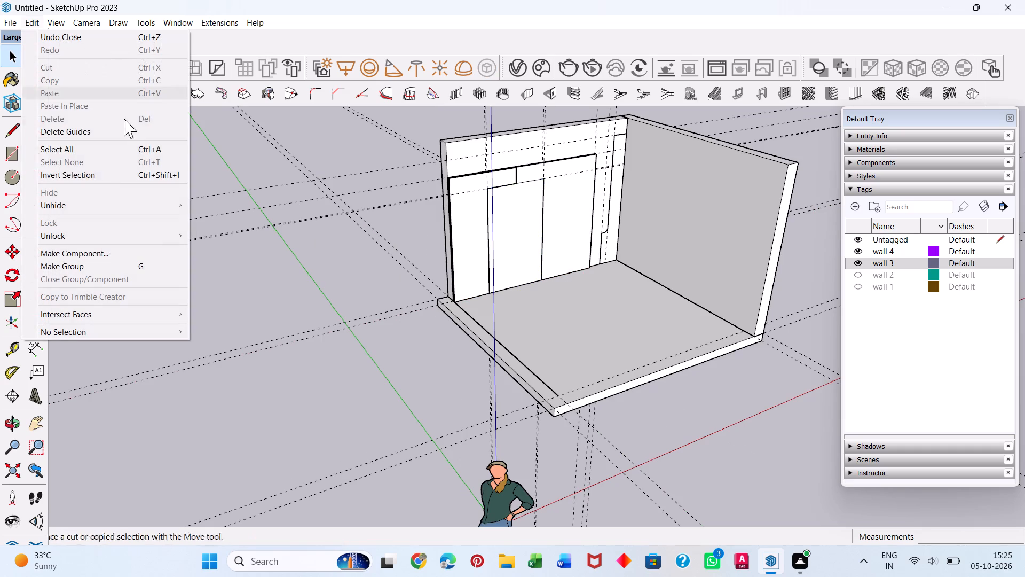
left_click(81, 126)
left_click(366, 275)
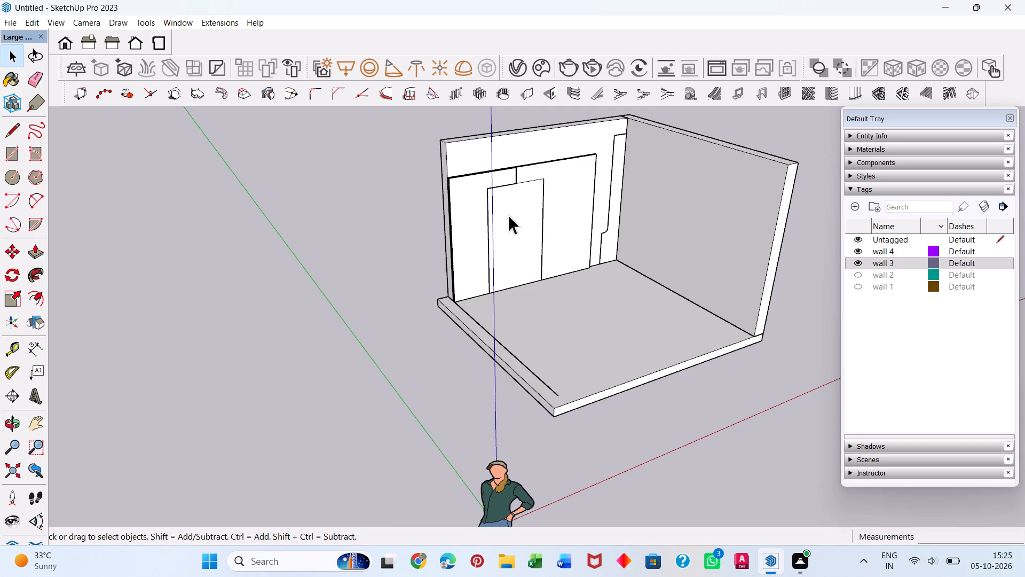
Reopen the nested middle panel's group, push its face back 1 3/16" with Push/Pull, and return to the parent panel group.
scroll(462, 219, "up", 4)
middle_click_drag(447, 215, 330, 209)
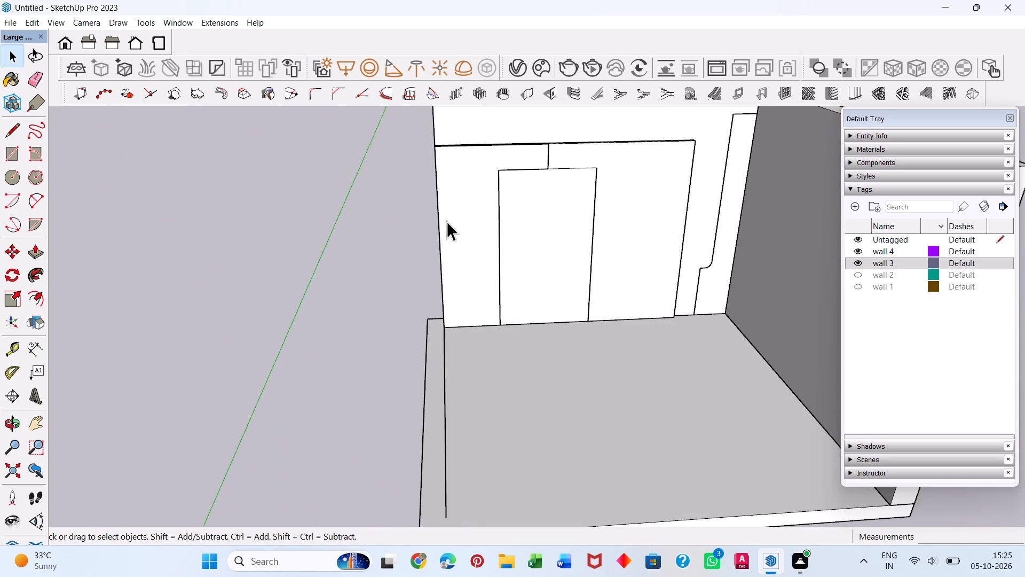
left_click(570, 233)
double_click(556, 232)
left_click(540, 232)
double_click(540, 232)
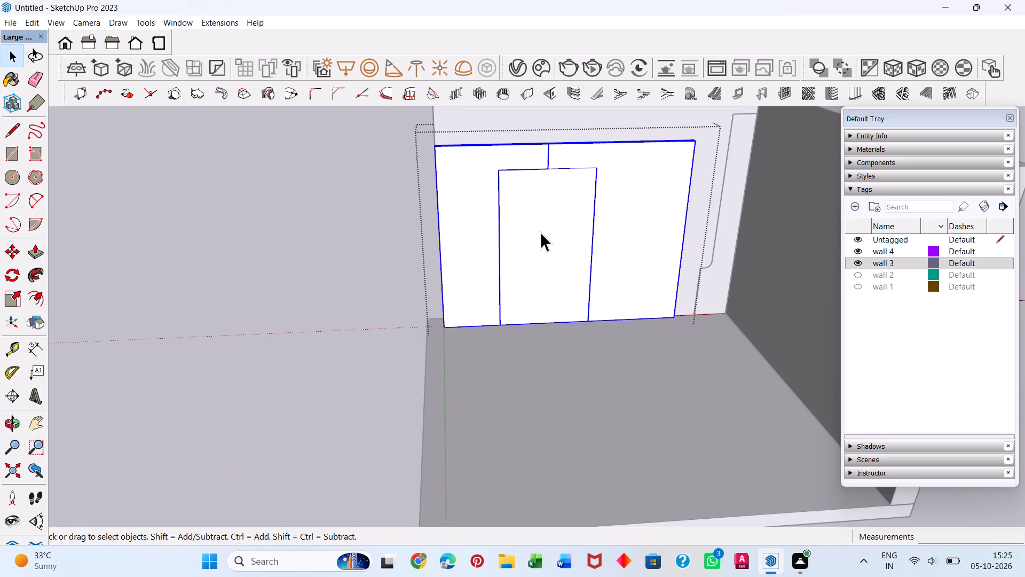
left_click(540, 232)
left_click(540, 234)
double_click(538, 238)
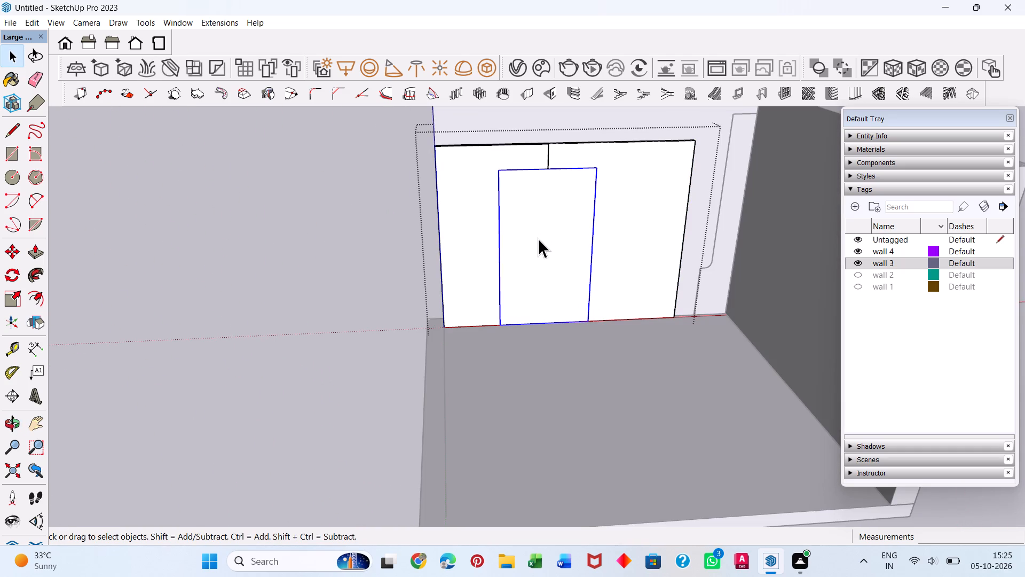
scroll(539, 238, "up", 4)
left_click(539, 238)
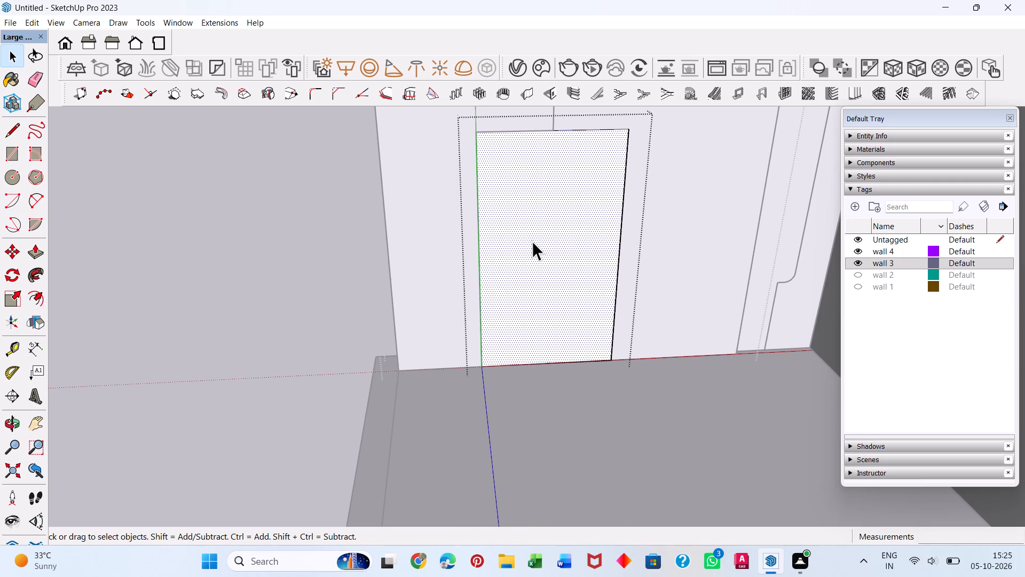
key("p")
left_click(541, 255)
left_click(535, 237)
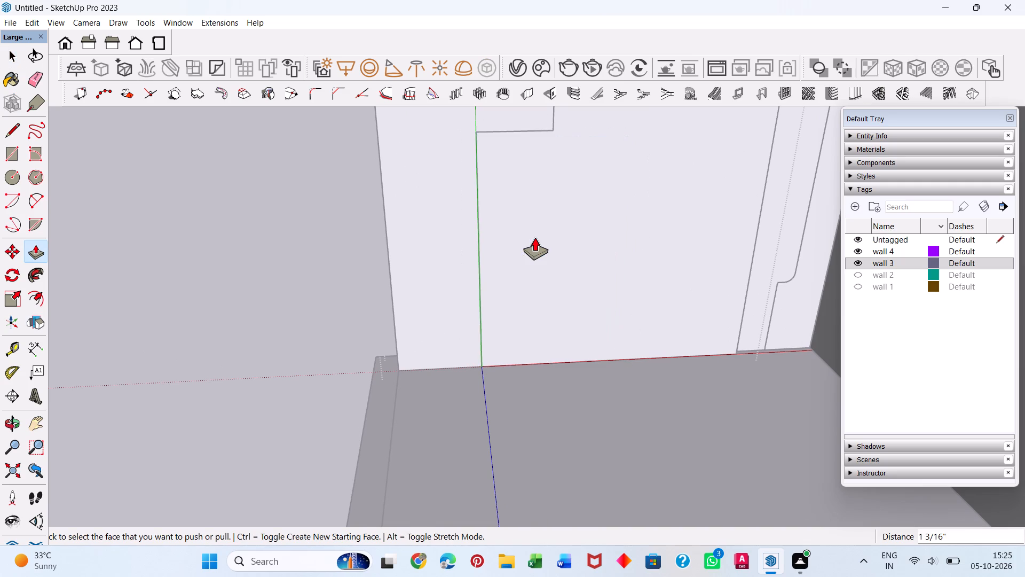
scroll(535, 237, "down", 5)
middle_click_drag(532, 247, 669, 306)
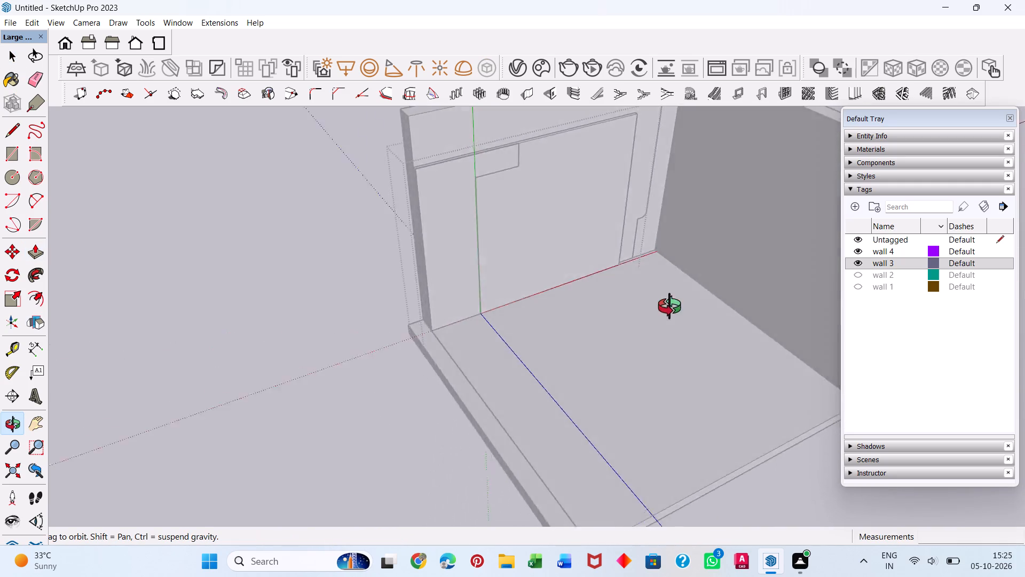
middle_click_drag(669, 306, 435, 242)
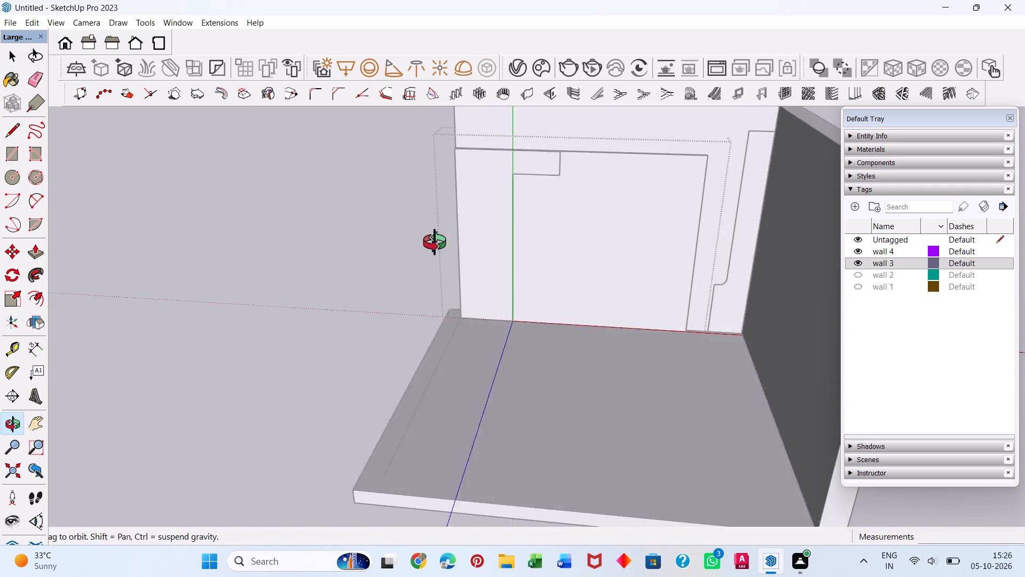
middle_click_drag(435, 242, 568, 328)
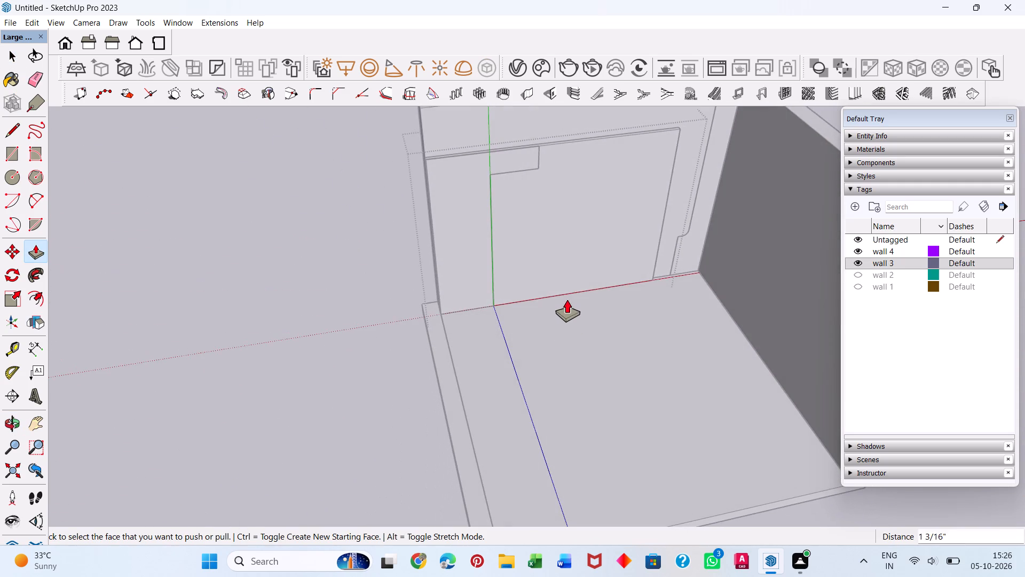
scroll(564, 286, "down", 5)
key("Escape")
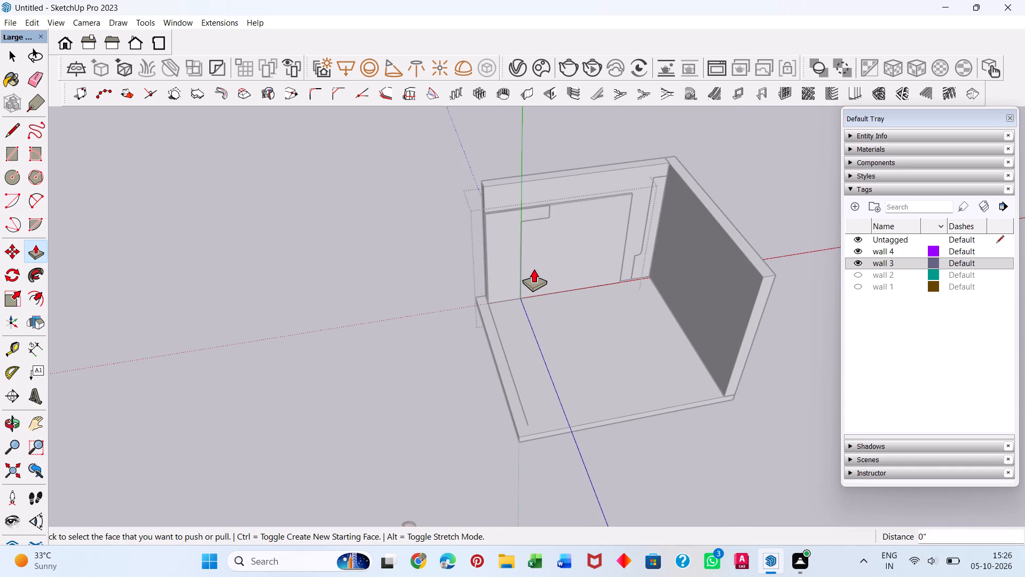
key("space")
left_click(403, 207)
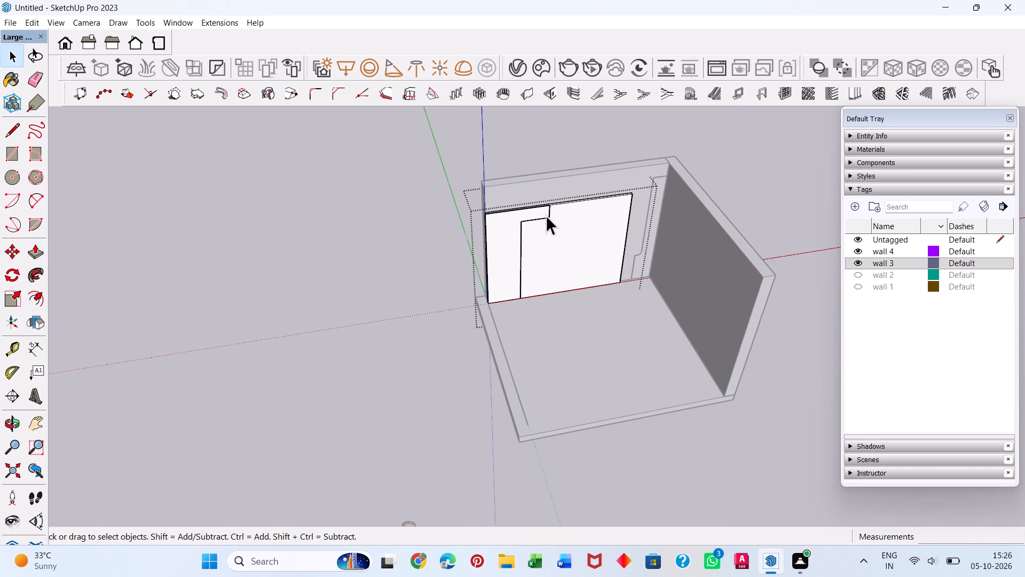
Place guides 4' from the vertical edge below the notch and 7' above the panel's bottom edge.
scroll(547, 215, "up", 9)
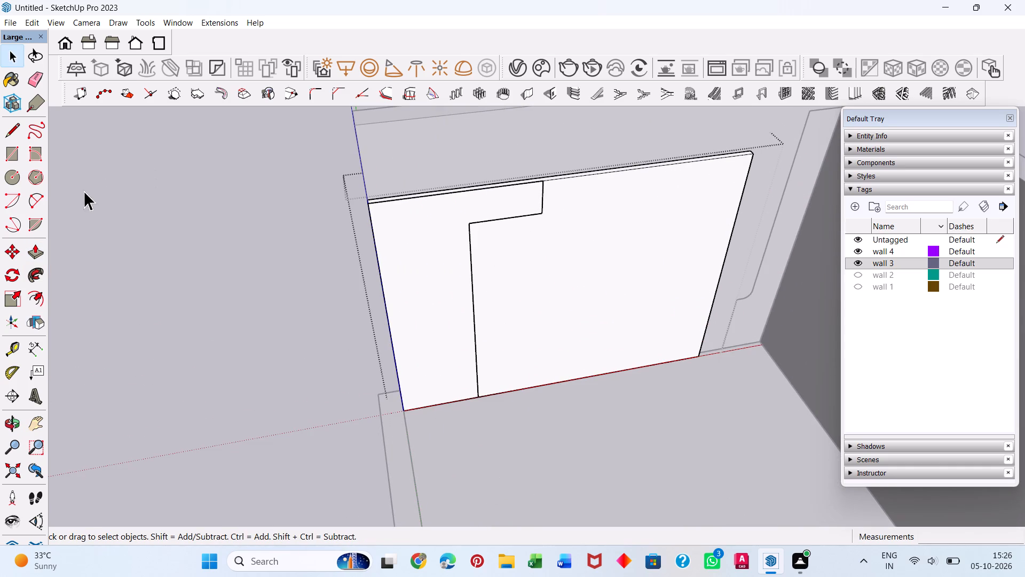
left_click(11, 352)
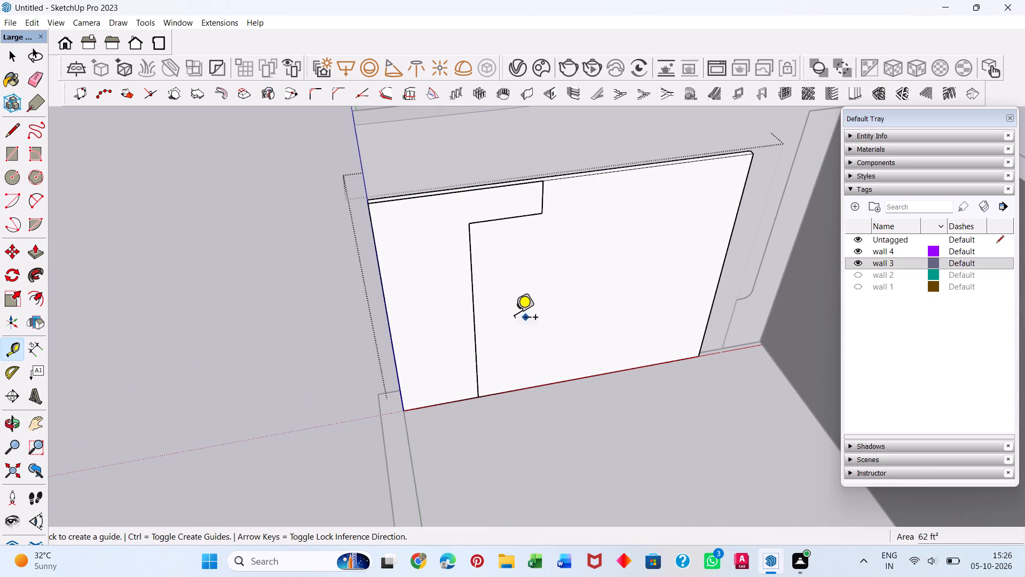
left_click(471, 321)
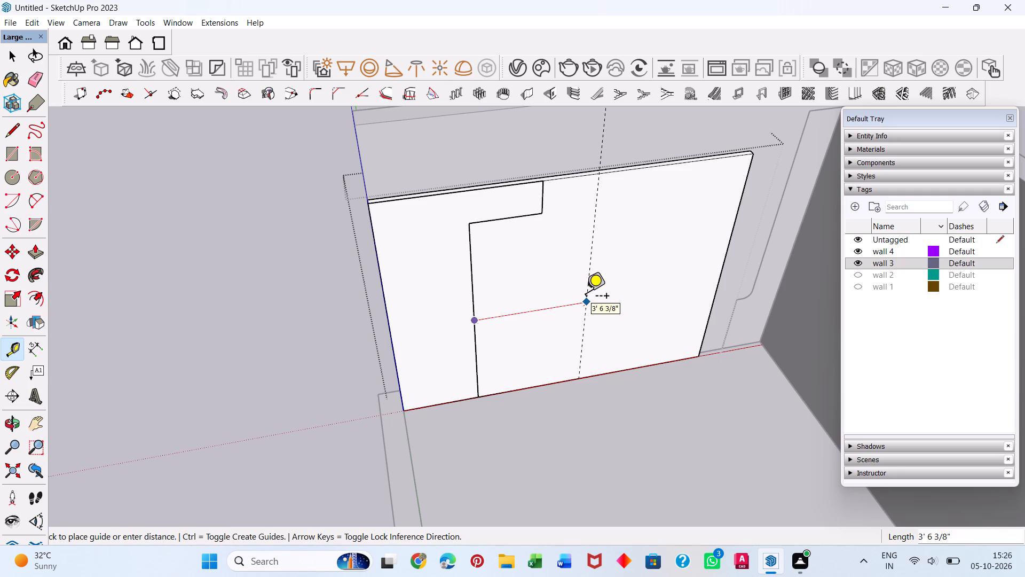
key("4")
key("apostrophe")
key("Return")
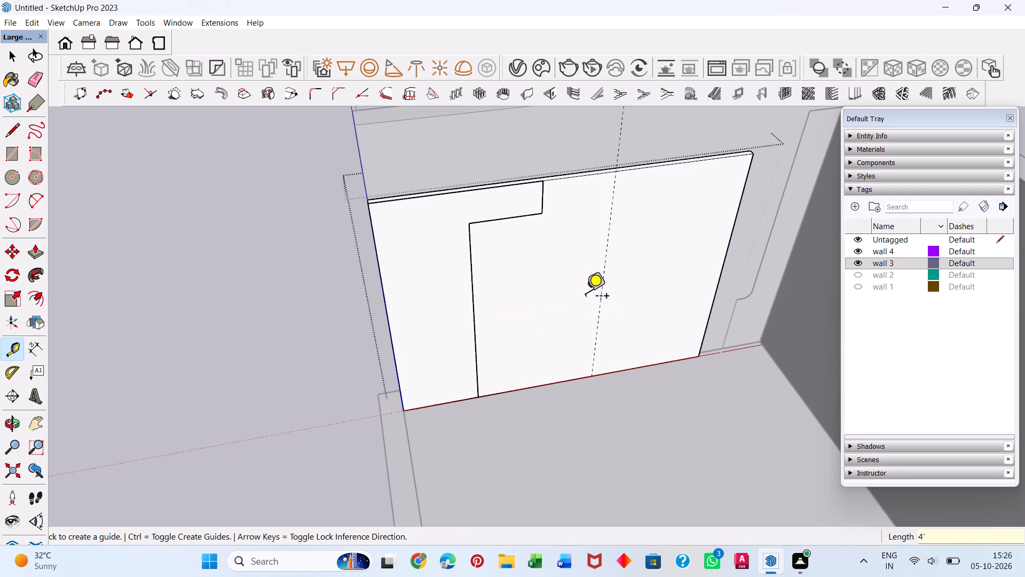
left_click(570, 377)
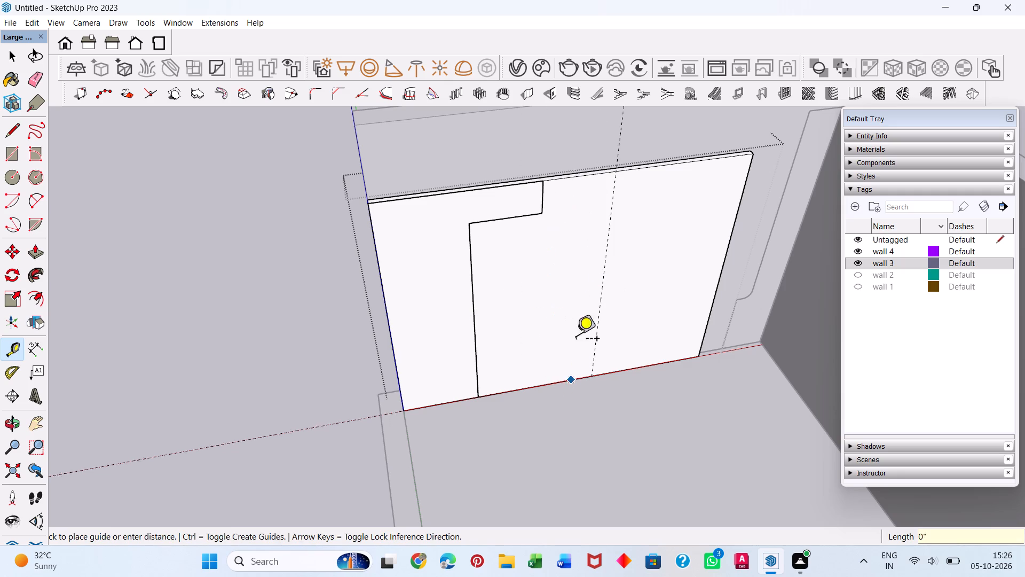
type("7'")
key("Return")
key("space")
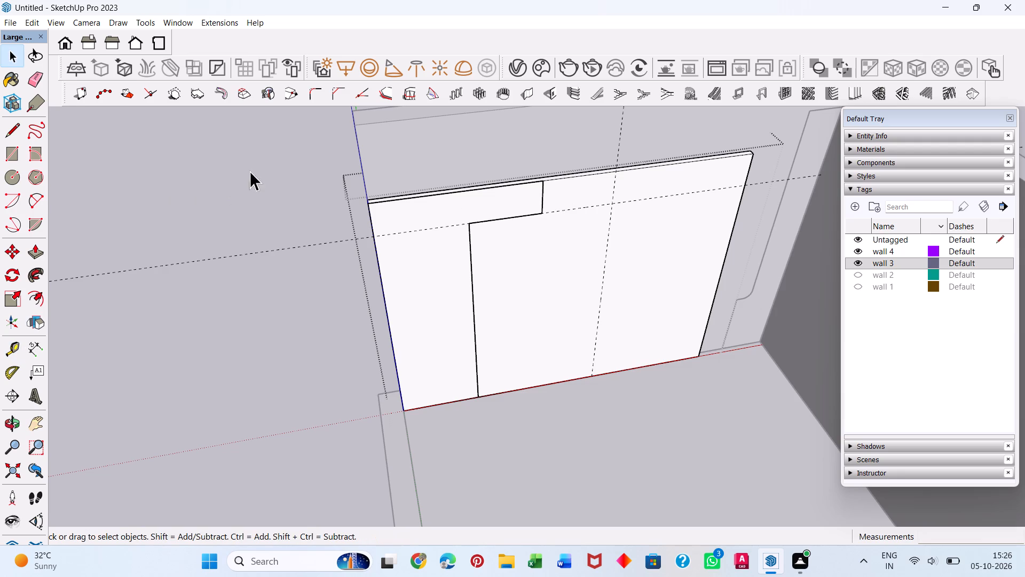
Draw a 4' by 7' rectangle on the panel from the notch's inner corner to where the vertical guide meets the bottom edge.
left_click(10, 148)
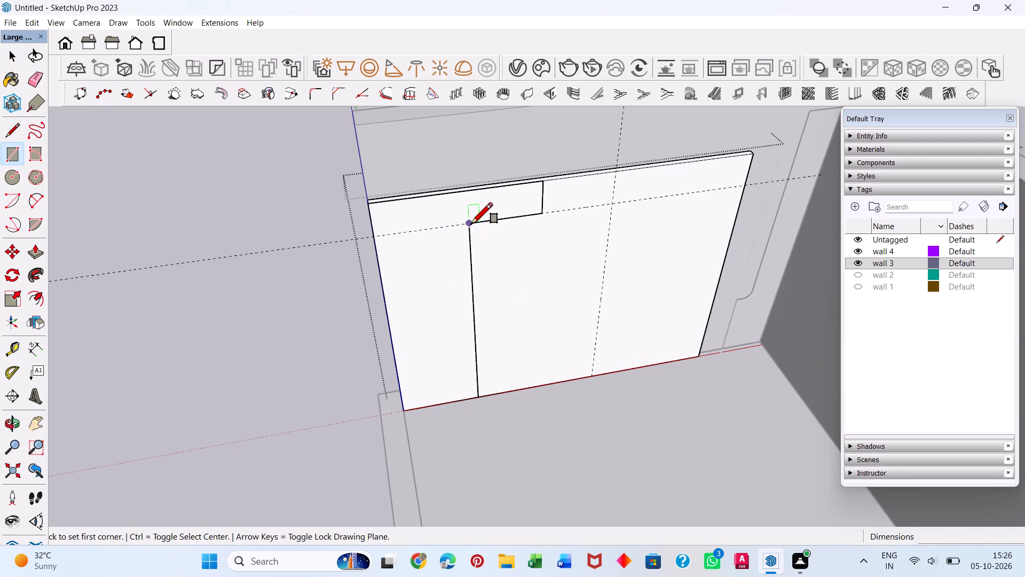
left_click(471, 224)
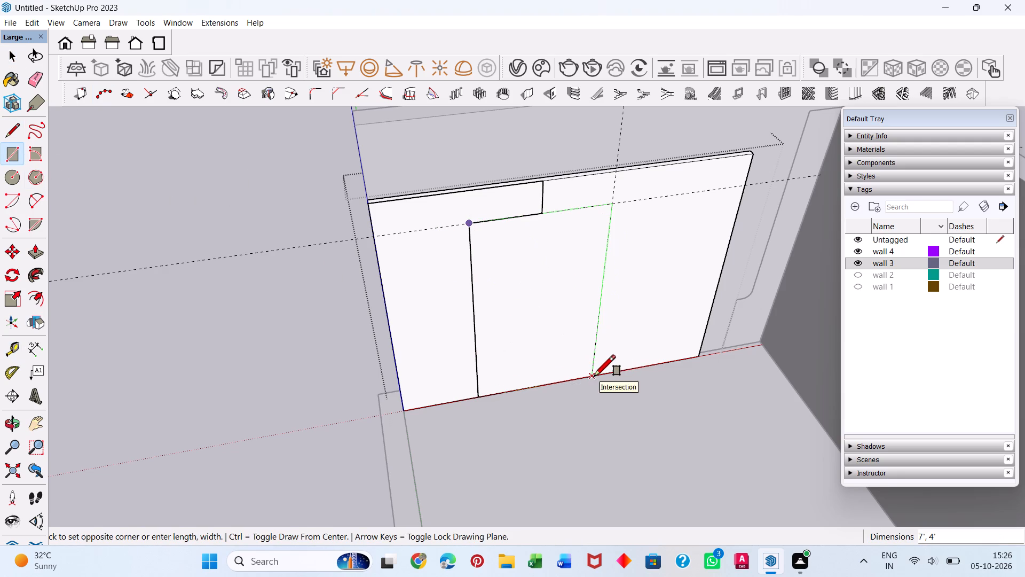
left_click(594, 376)
key("space")
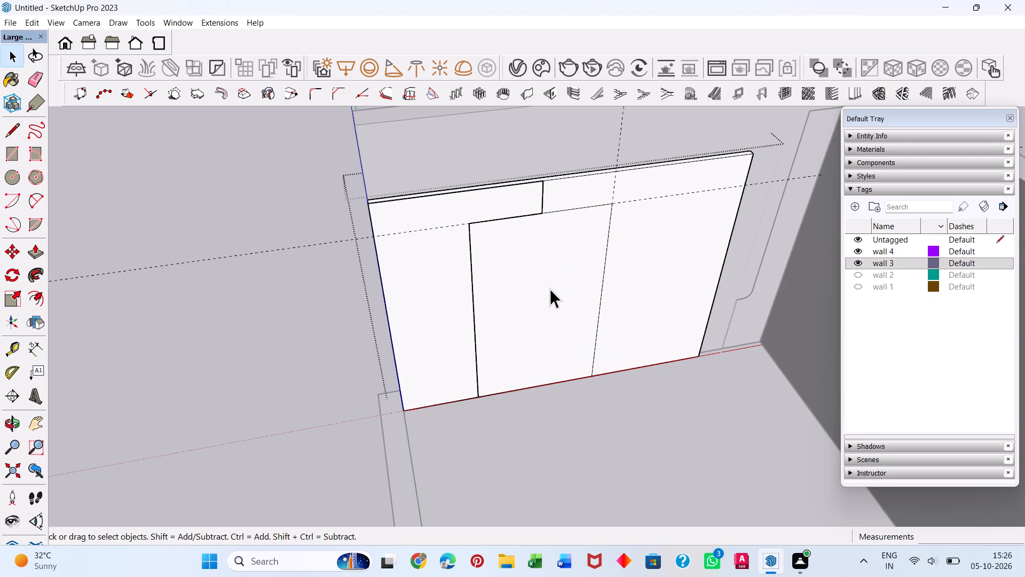
Push the 4' by 7' rectangle back 2" through the panel's full thickness with Push/Pull to cut an opening.
left_click(550, 288)
left_click(550, 288)
double_click(550, 288)
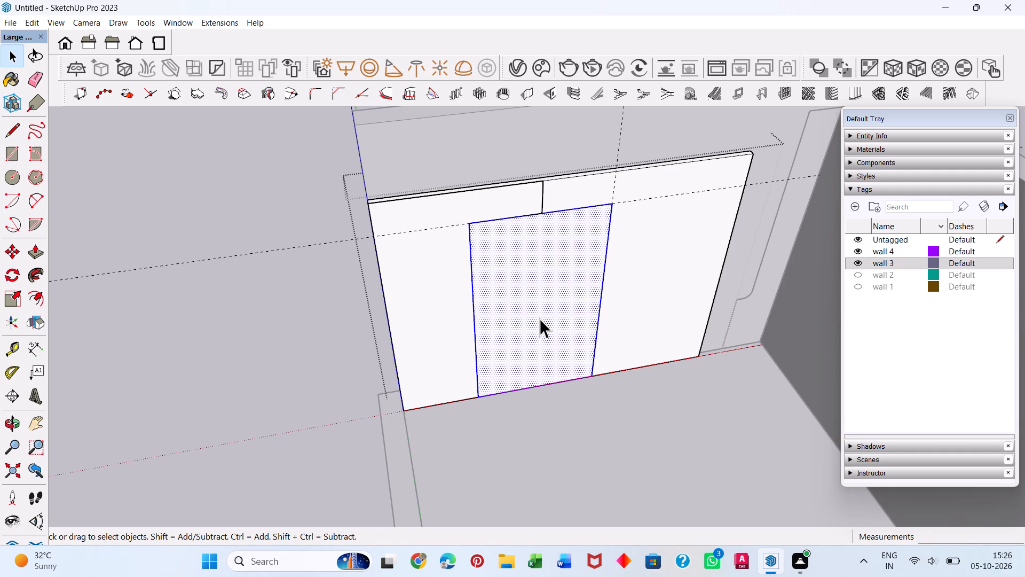
key("p")
left_click(539, 313)
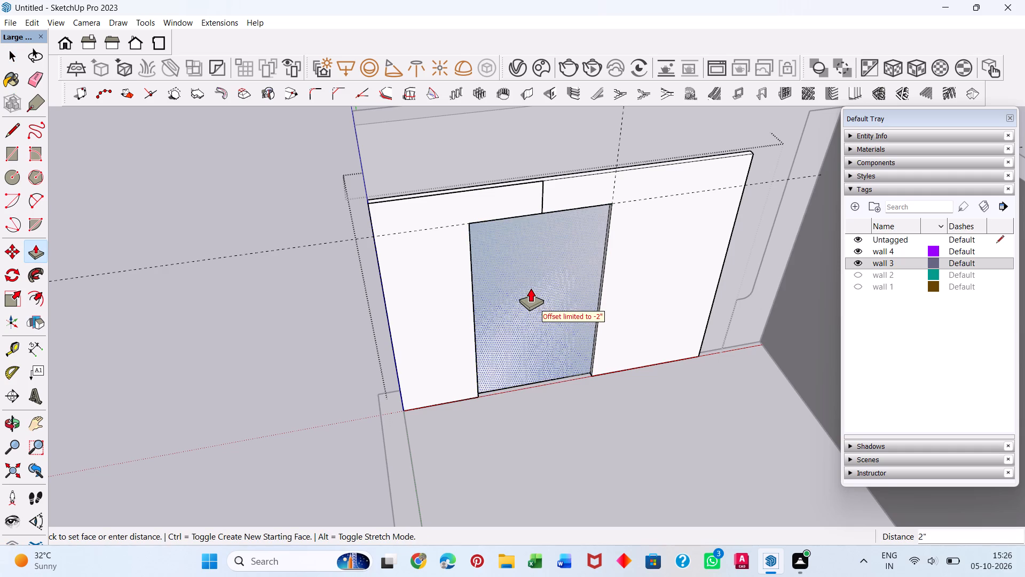
left_click(531, 288)
scroll(535, 313, "up", 3)
middle_click_drag(535, 313, 856, 269)
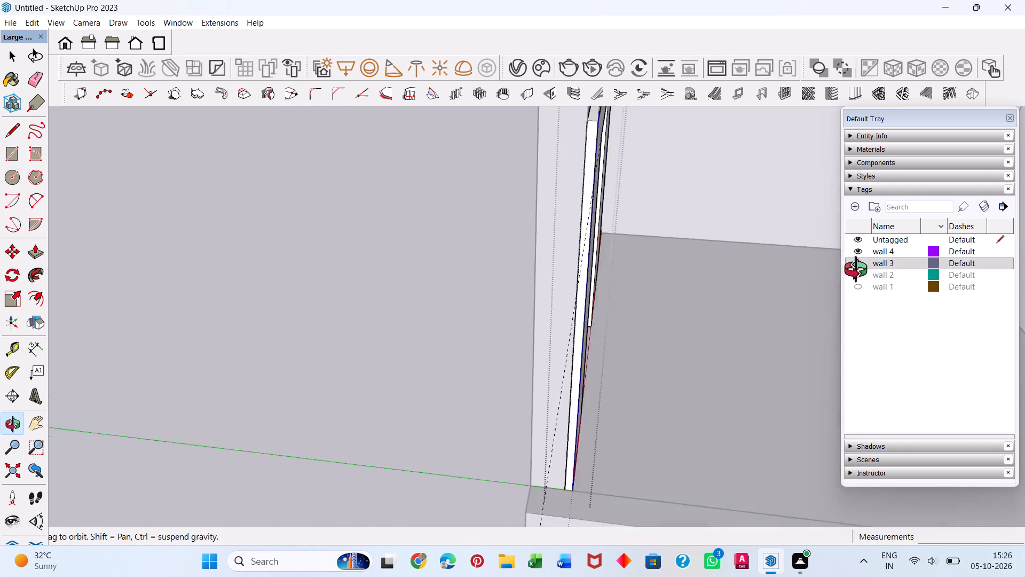
middle_click_drag(856, 269, 525, 288)
key("space")
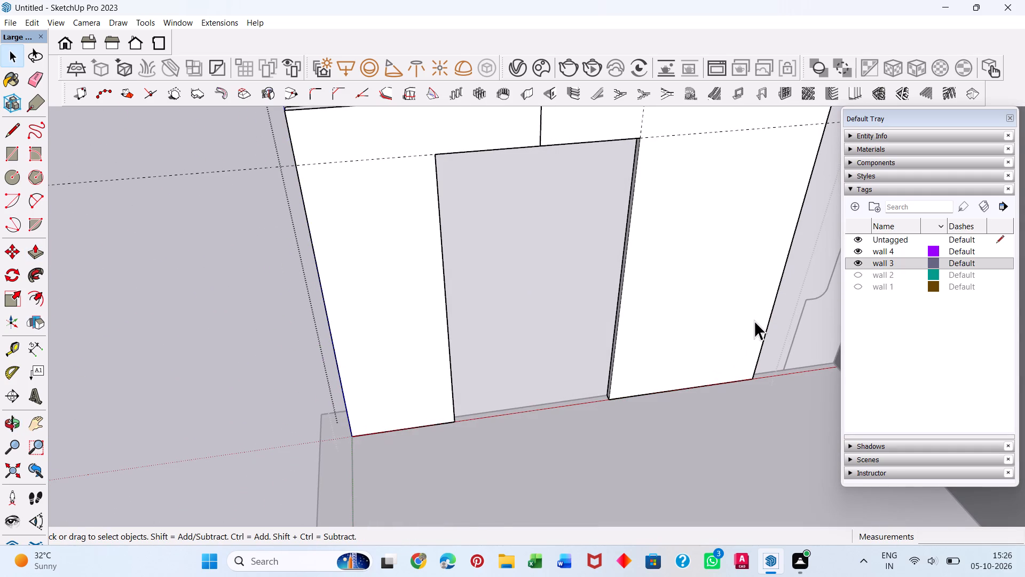
Group all the connected panel geometry around the 4' by 7' opening.
scroll(748, 321, "down", 5)
left_click(737, 243)
double_click(732, 196)
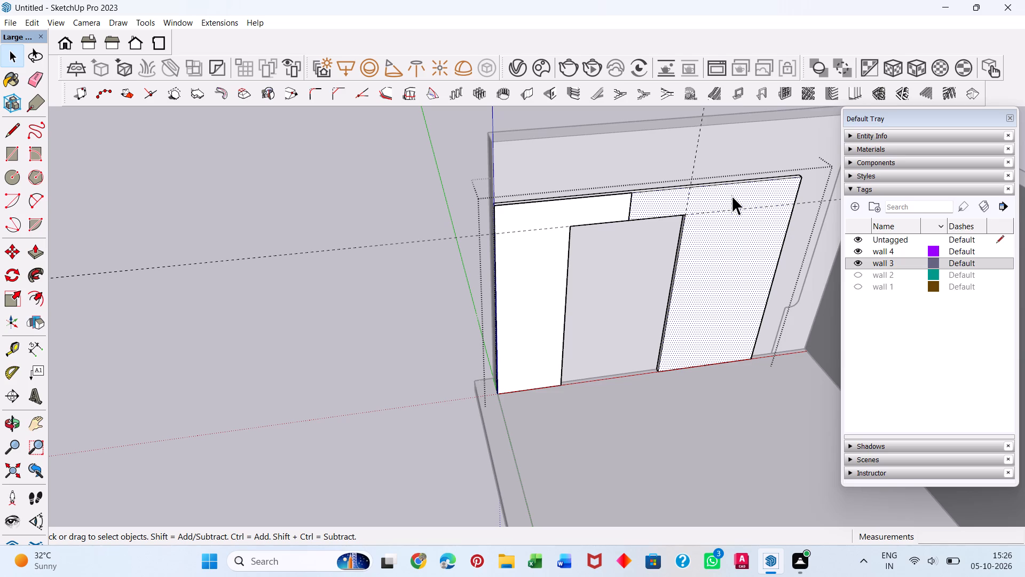
double_click(732, 196)
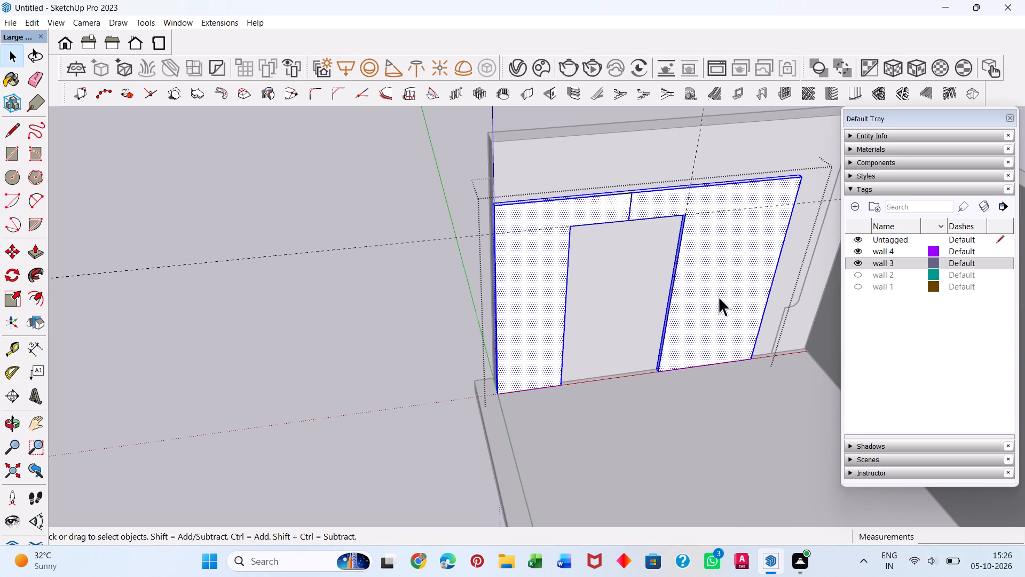
right_click(719, 297)
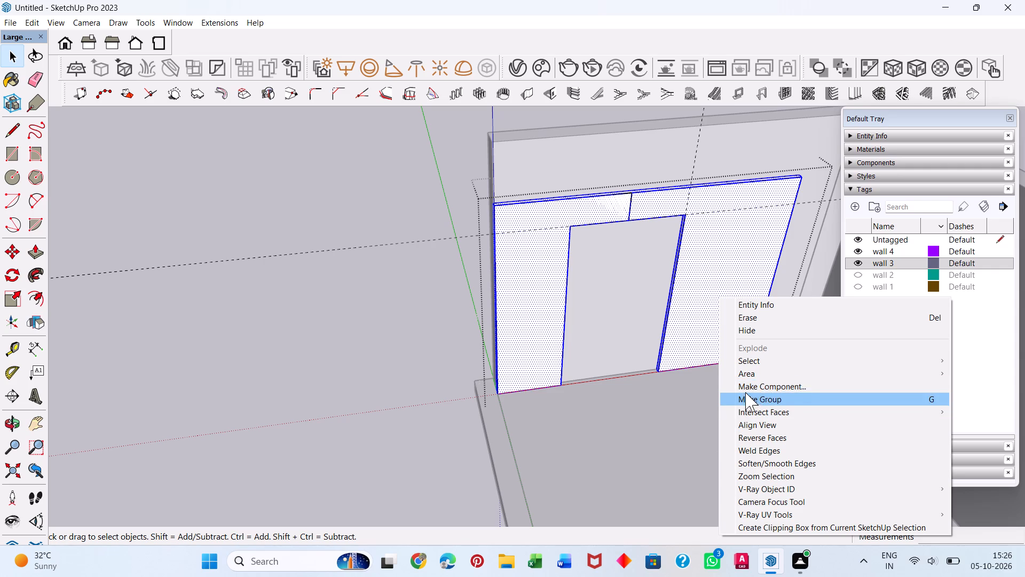
left_click(748, 398)
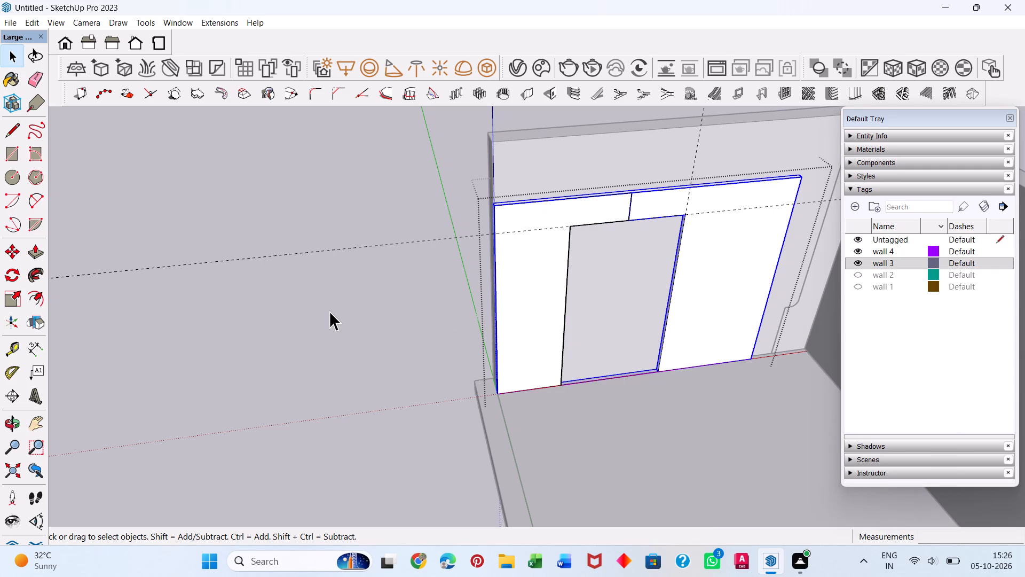
left_click(424, 285)
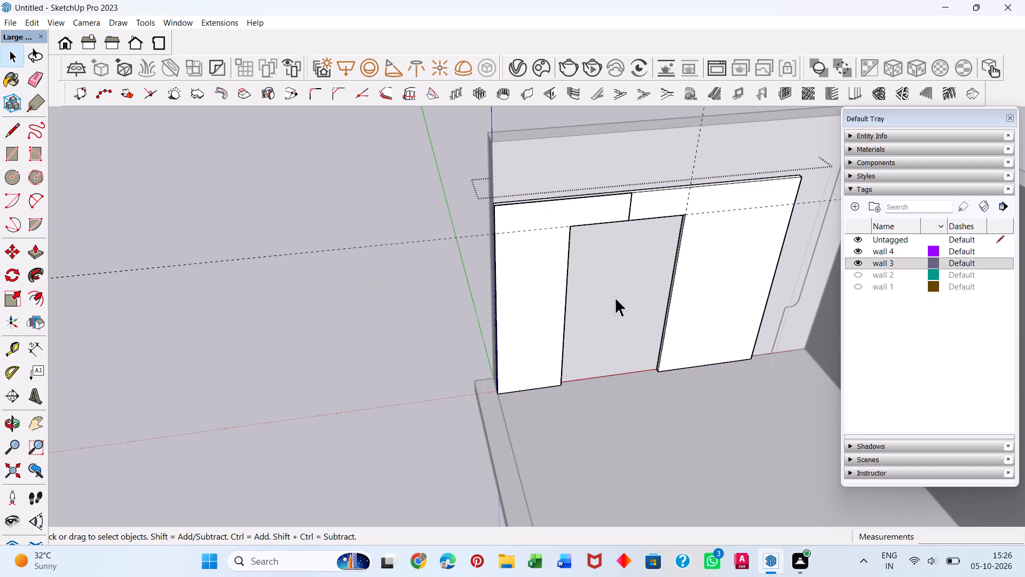
Create a new tag named "louvers" and apply it to the selected panels and guides on the back wall.
triple_click(529, 275)
left_click(729, 235)
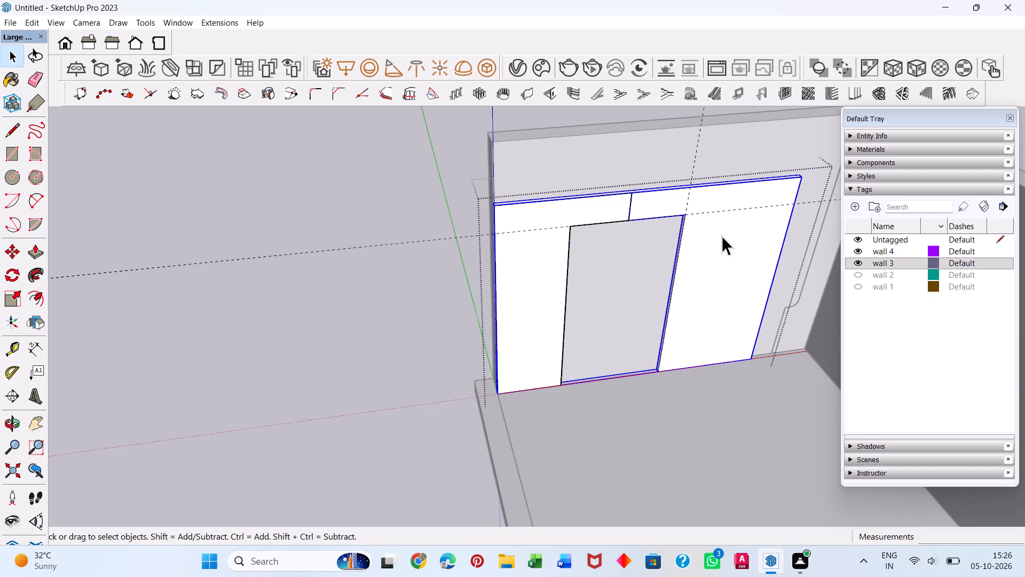
left_click(545, 278)
left_click(429, 274)
left_click(532, 282)
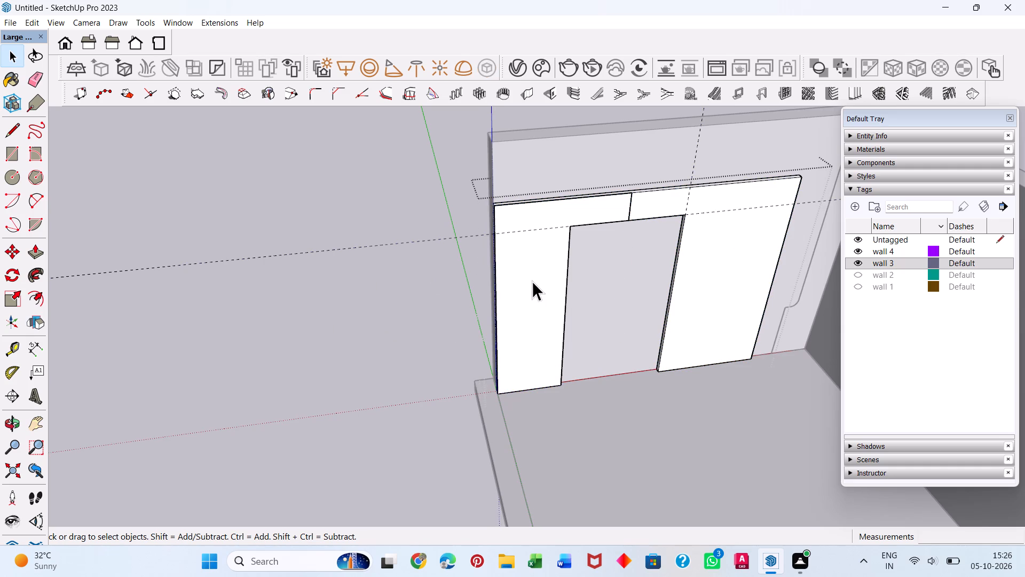
left_click(851, 205)
key("BackSpace")
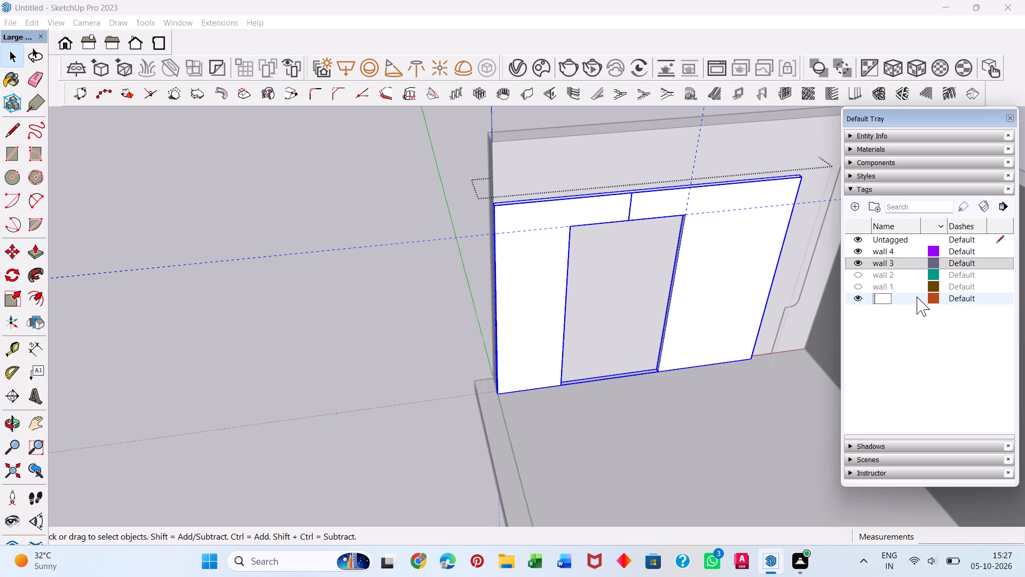
type("lo")
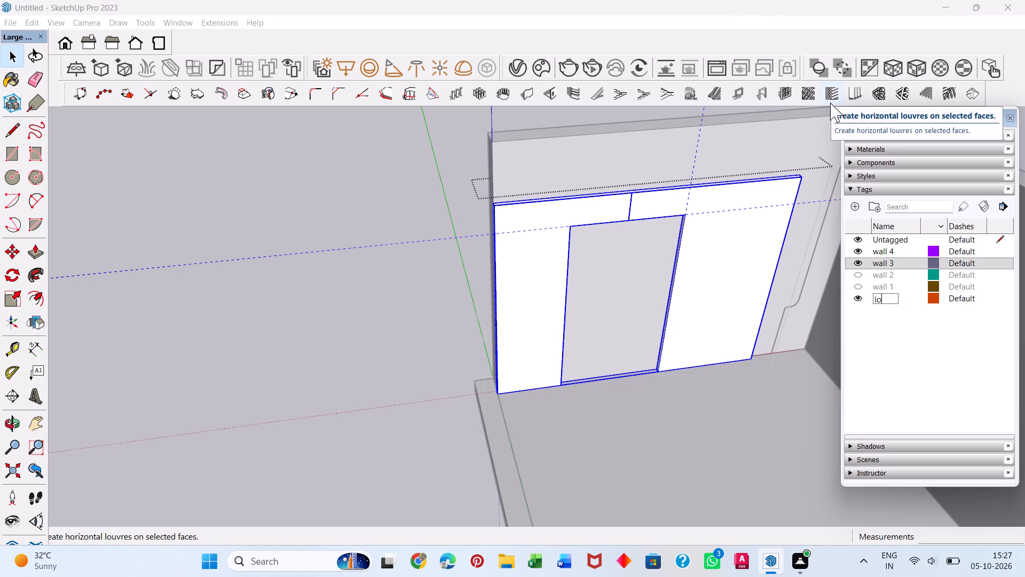
type("uver")
key("s")
key("Return")
left_click(919, 296)
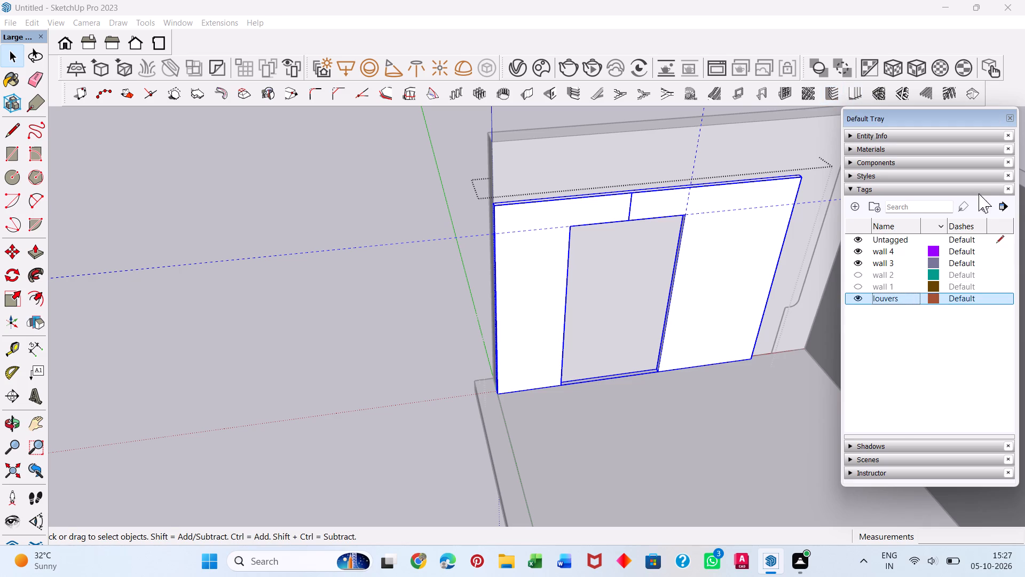
left_click(965, 206)
left_click(743, 230)
key("space")
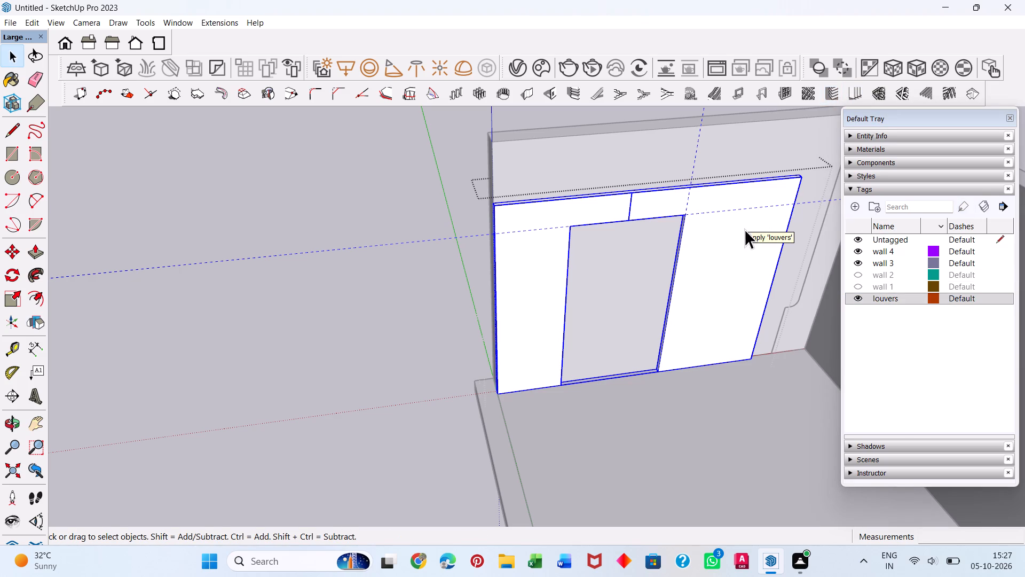
Hide the louvers tag and leave the group being edited.
left_click(858, 299)
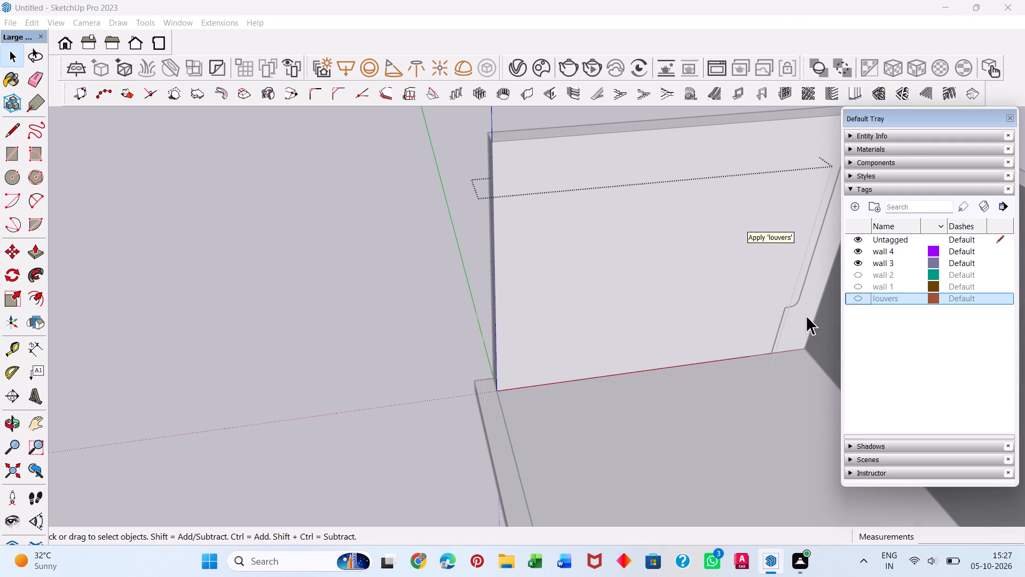
key("Escape")
left_click(442, 282)
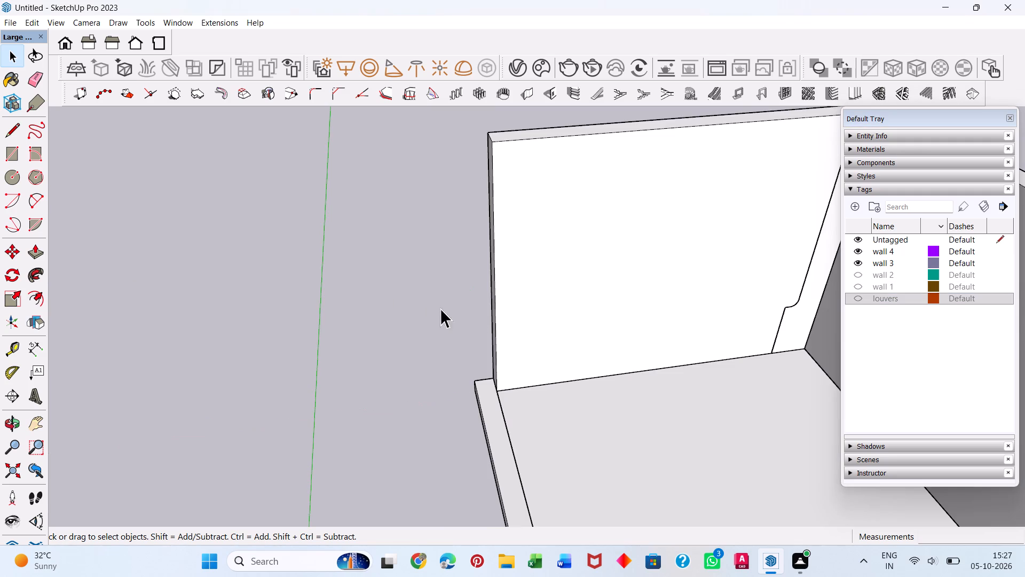
Place a vertical guide on the back wall 2'6" from its left vertical edge.
left_click(11, 353)
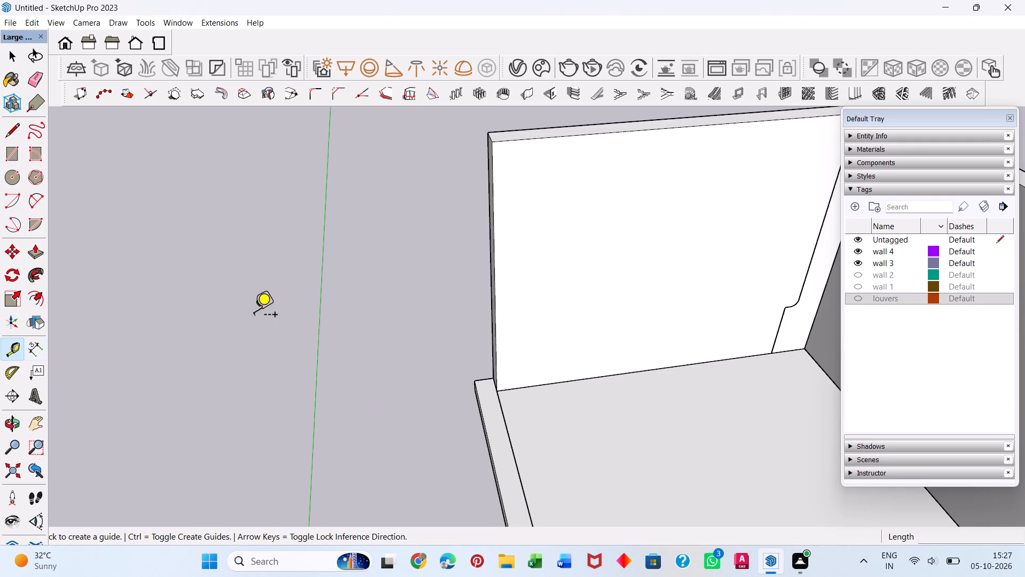
left_click(495, 281)
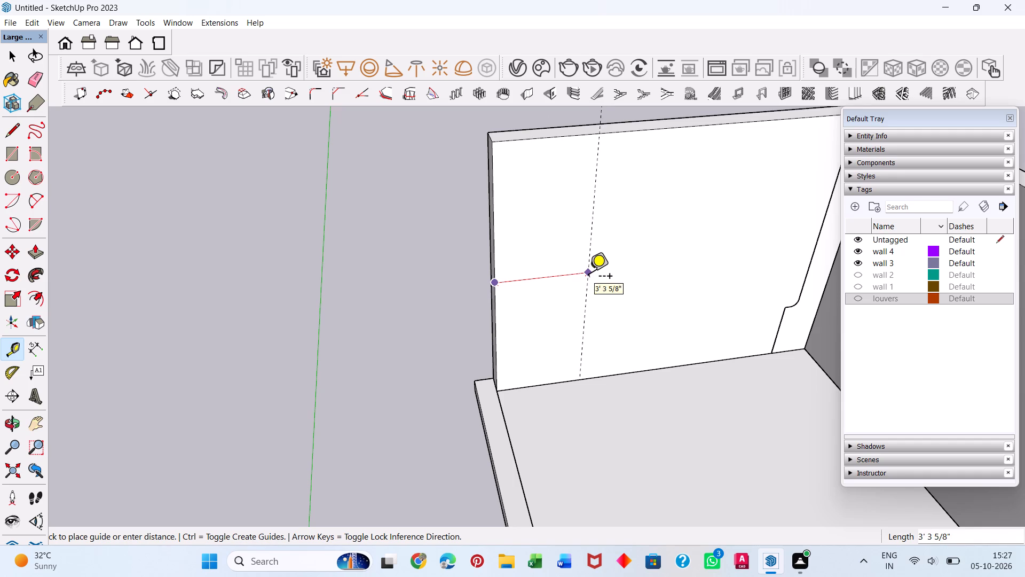
type("2'6\"")
key("Return")
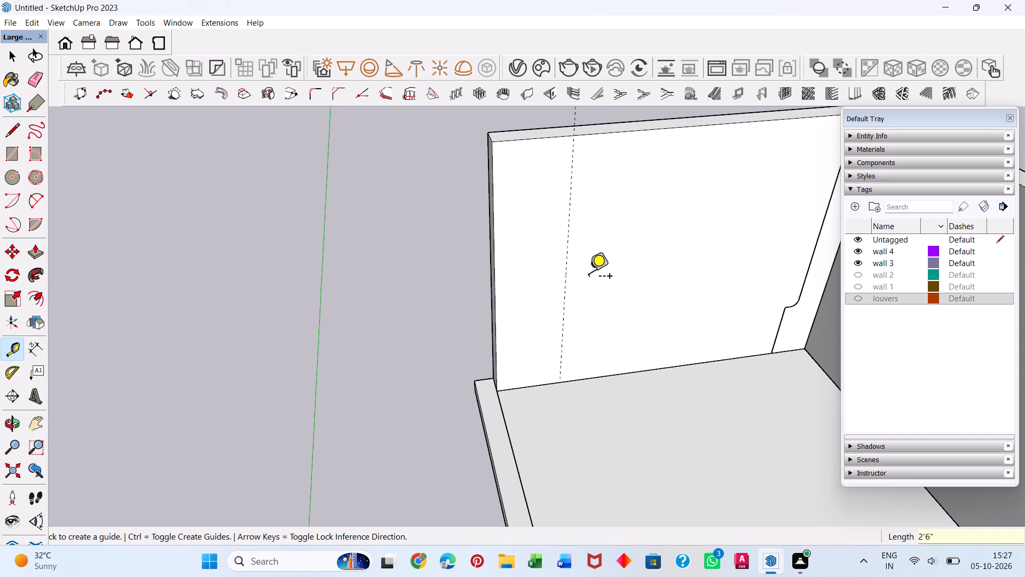
Place guides on the back wall 7' above the floor edge and 4' beyond the existing vertical guide to mark the opening.
left_click(608, 372)
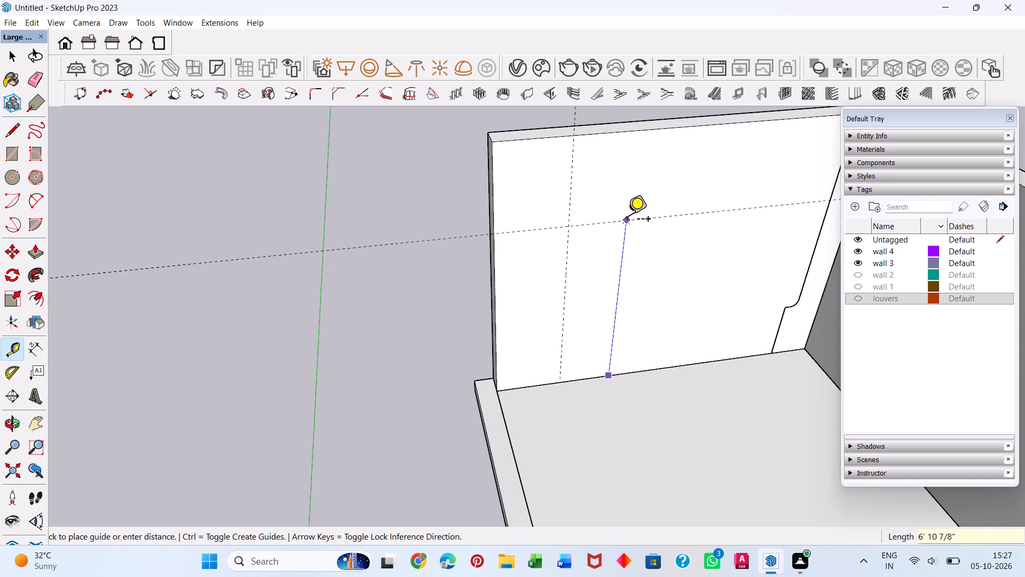
type("7'")
key("Return")
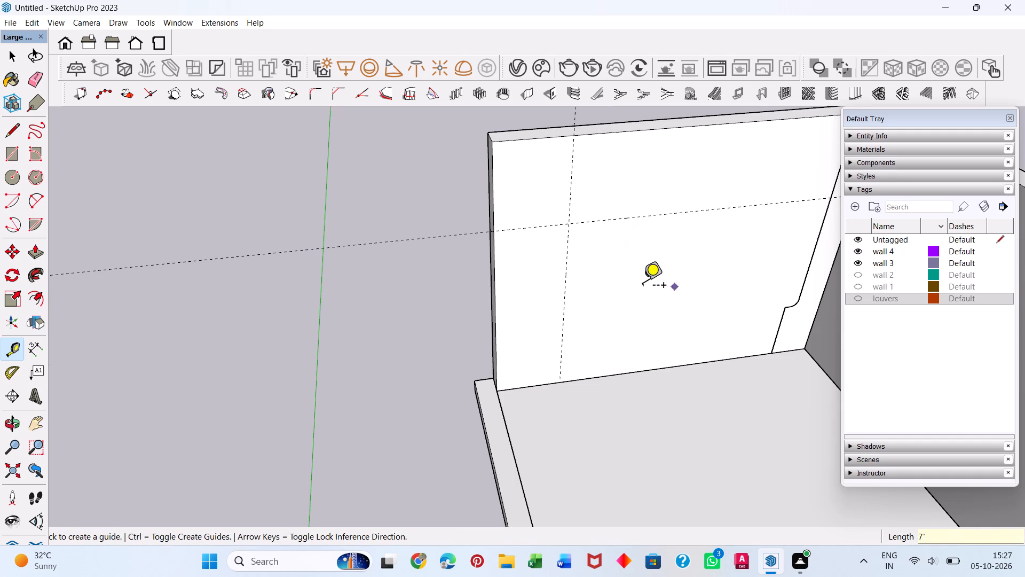
left_click(566, 285)
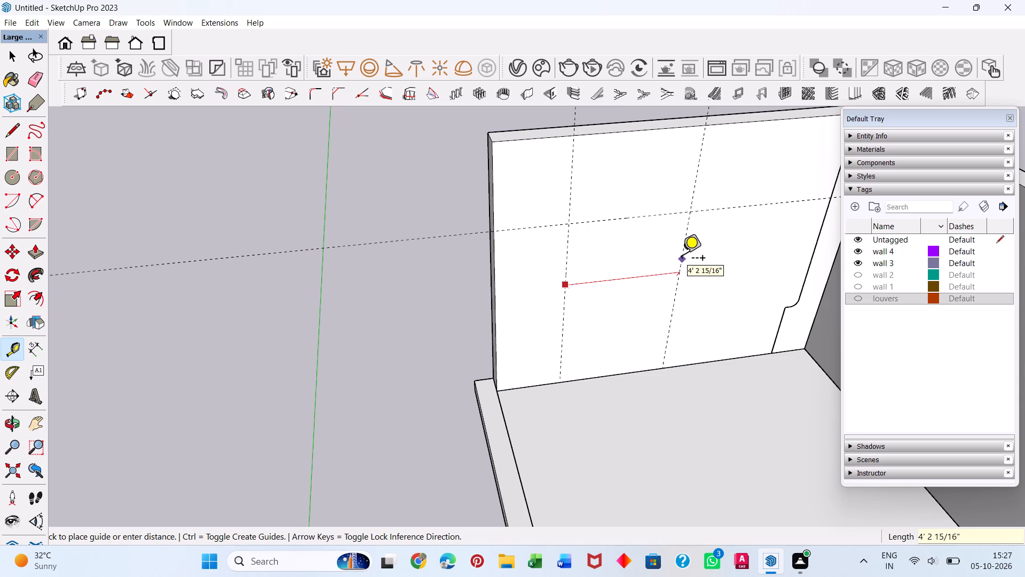
type("4'")
key("Return")
key("space")
Open the back wall group and draw a 4' by 7' rectangle on its face along the guides, down to the floor edge.
middle_click_drag(658, 361, 545, 241)
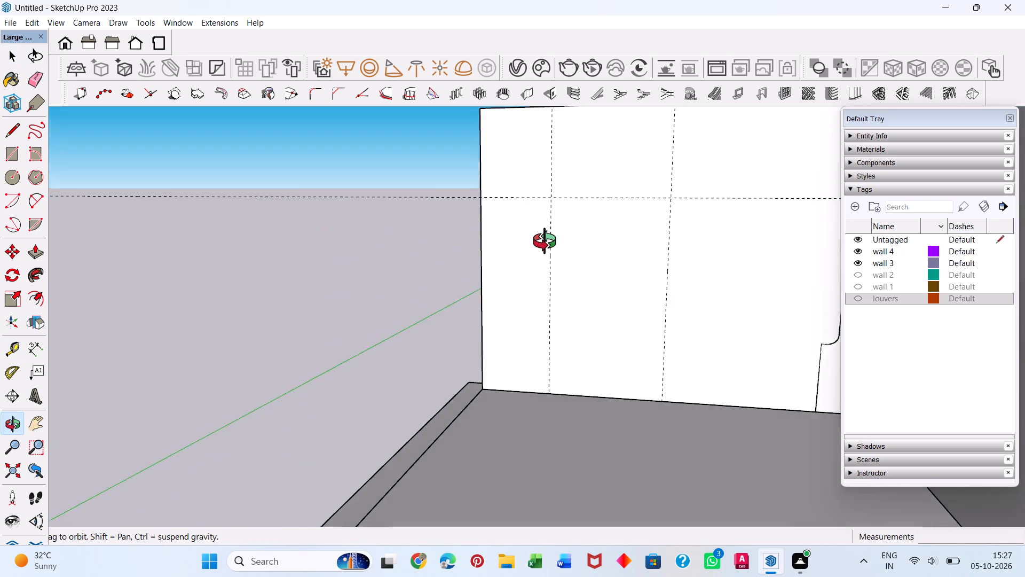
middle_click_drag(545, 241, 558, 217)
scroll(558, 217, "down", 4)
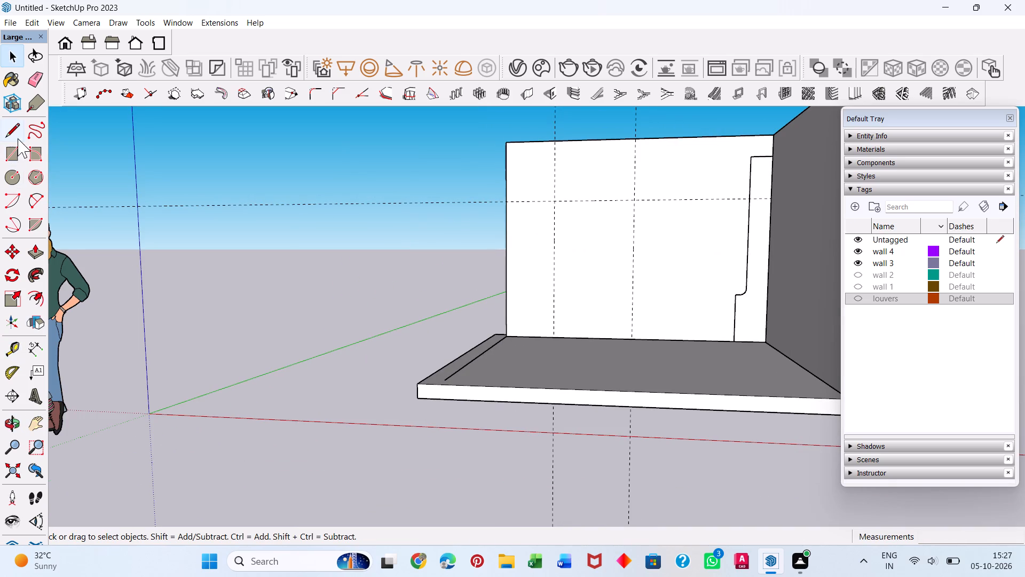
left_click(15, 154)
key("Escape")
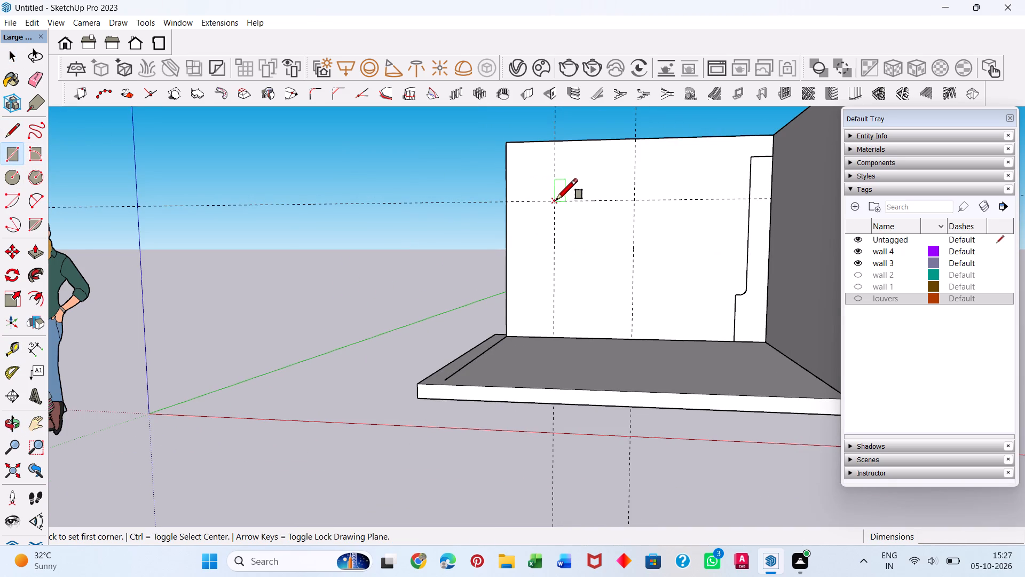
key("space")
double_click(602, 229)
middle_click_drag(542, 288, 605, 360)
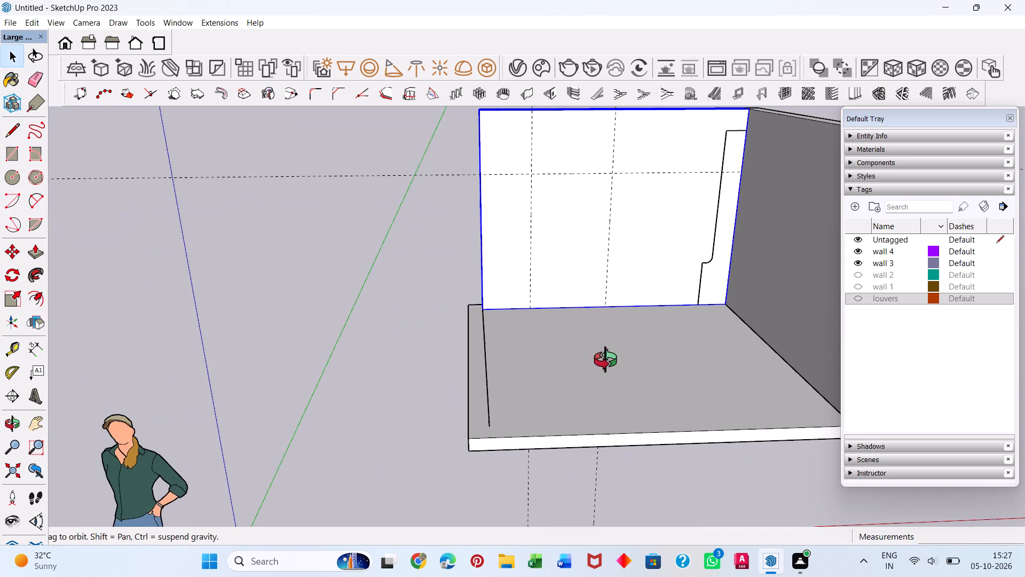
middle_click_drag(605, 360, 606, 360)
double_click(554, 246)
left_click(554, 246)
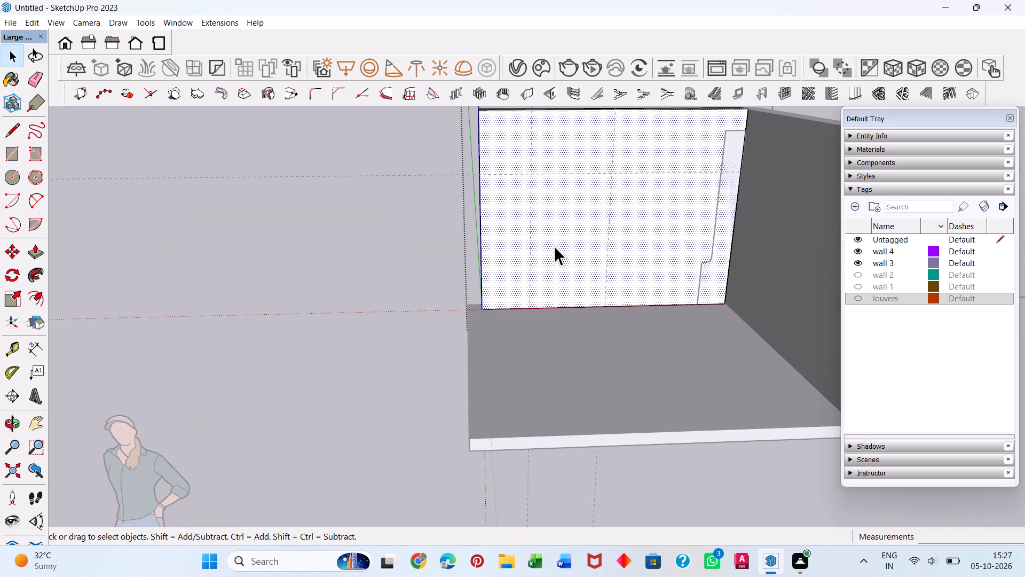
left_click(17, 153)
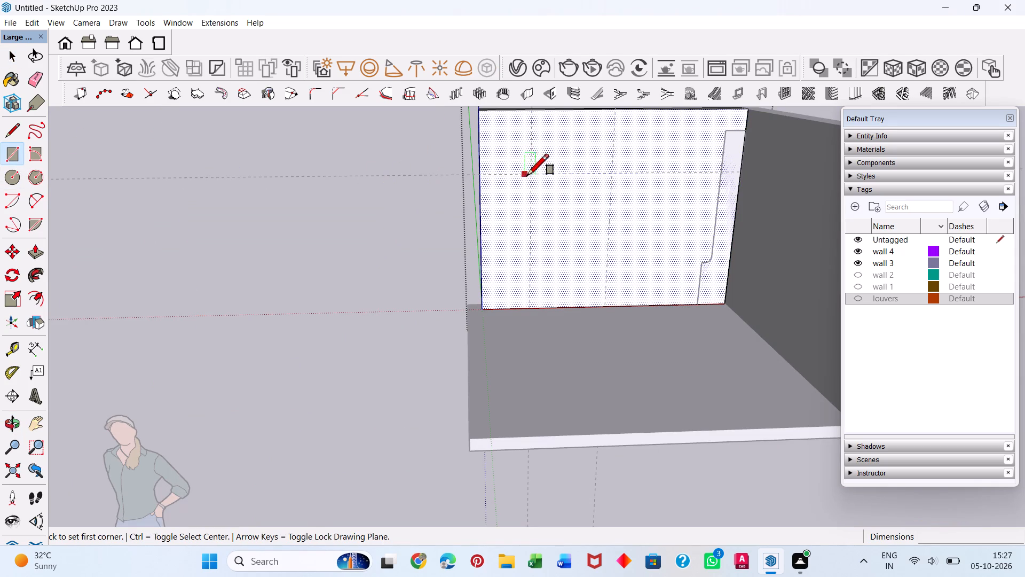
left_click(533, 175)
left_click(609, 303)
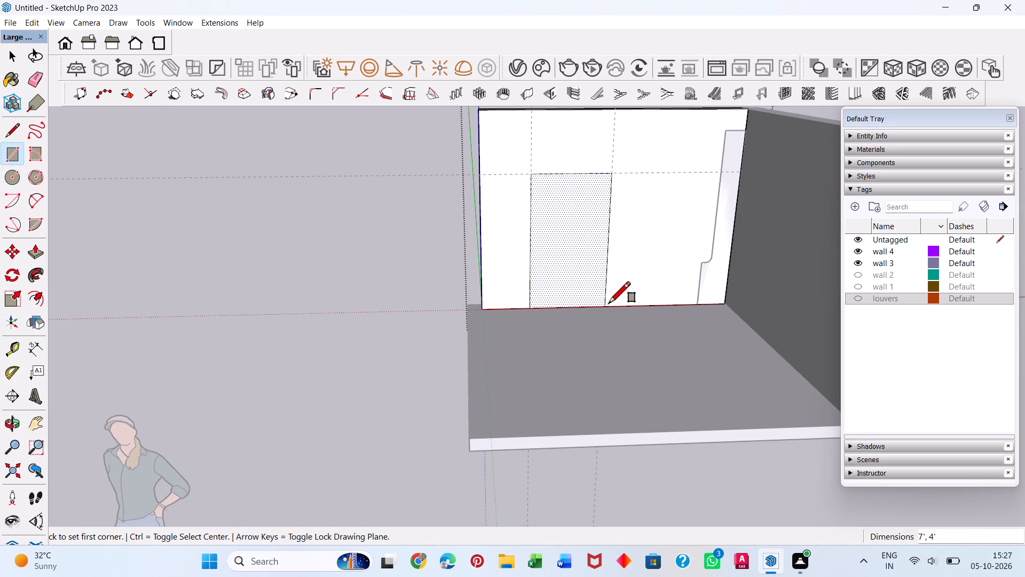
Push the 4' by 7' rectangle through the back wall's full thickness to cut the opening.
key("space")
left_click(556, 261)
key("p")
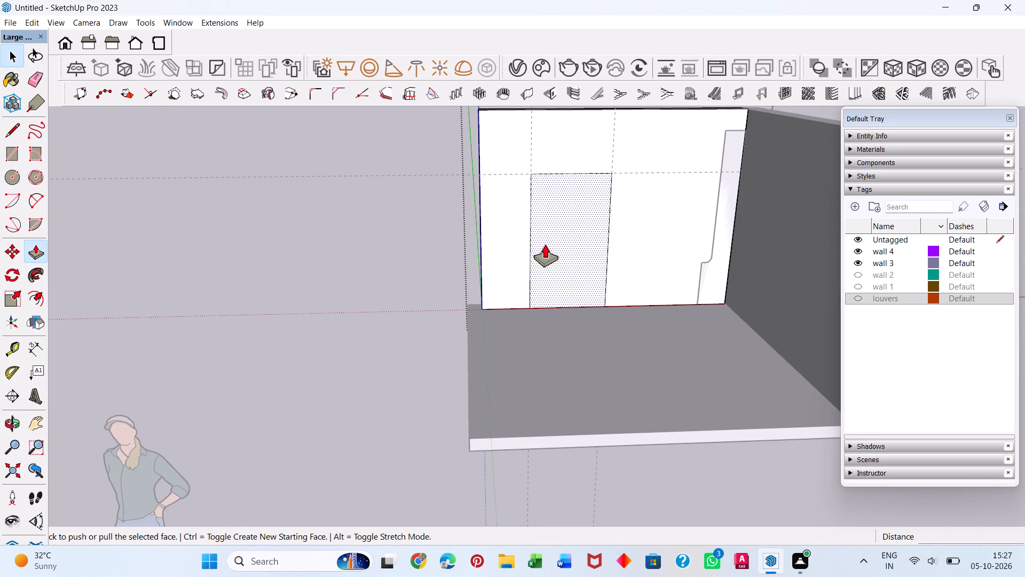
left_click(572, 261)
middle_click_drag(555, 223, 568, 276)
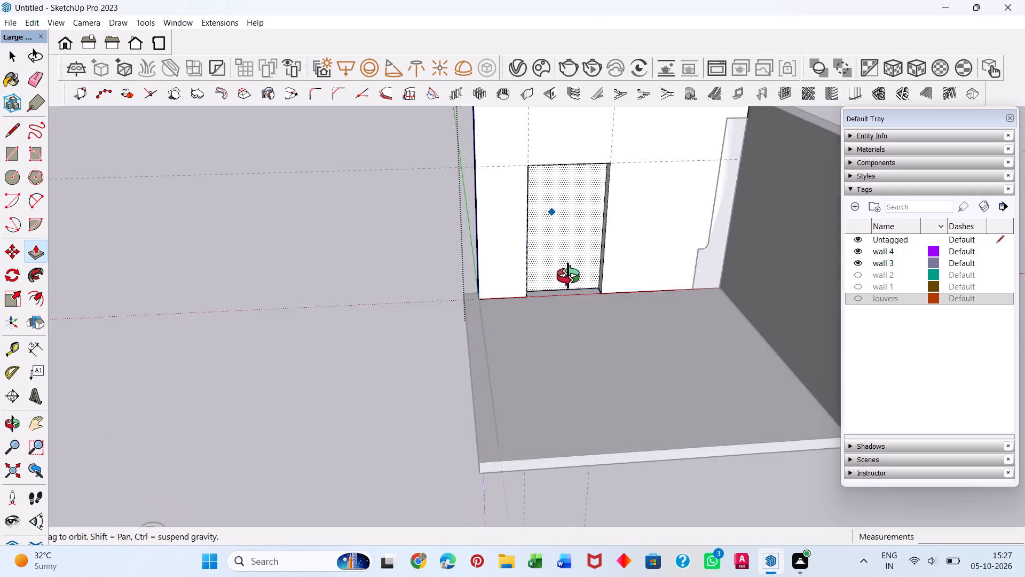
middle_click_drag(568, 276, 577, 311)
left_click(565, 201)
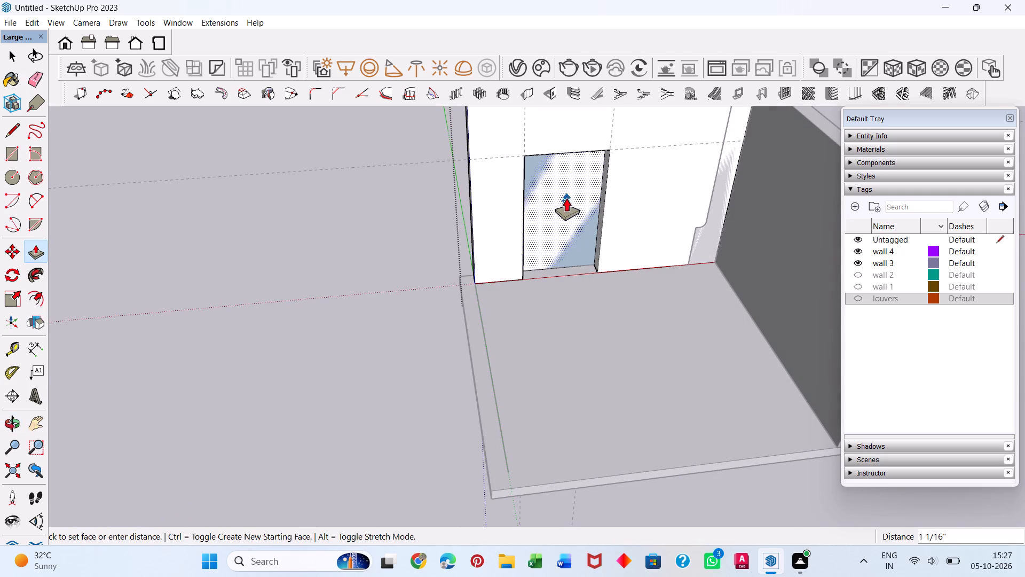
left_click_drag(569, 228, 573, 199)
key("space")
Make the louvers and wall 2 tags visible and leave the back wall group.
scroll(463, 259, "down", 5)
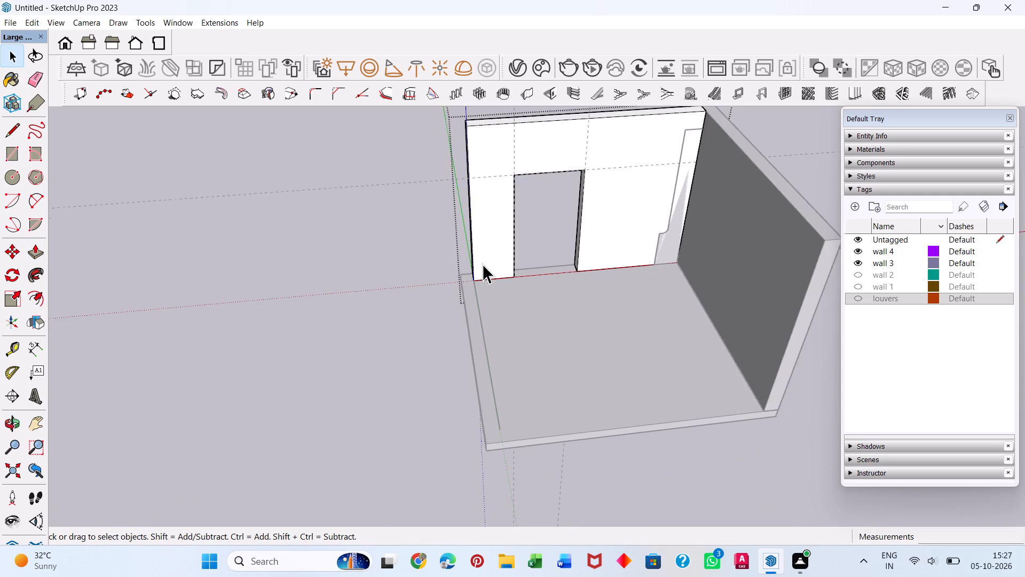
scroll(483, 264, "down", 5)
middle_click_drag(458, 278, 485, 236)
scroll(739, 220, "down", 1)
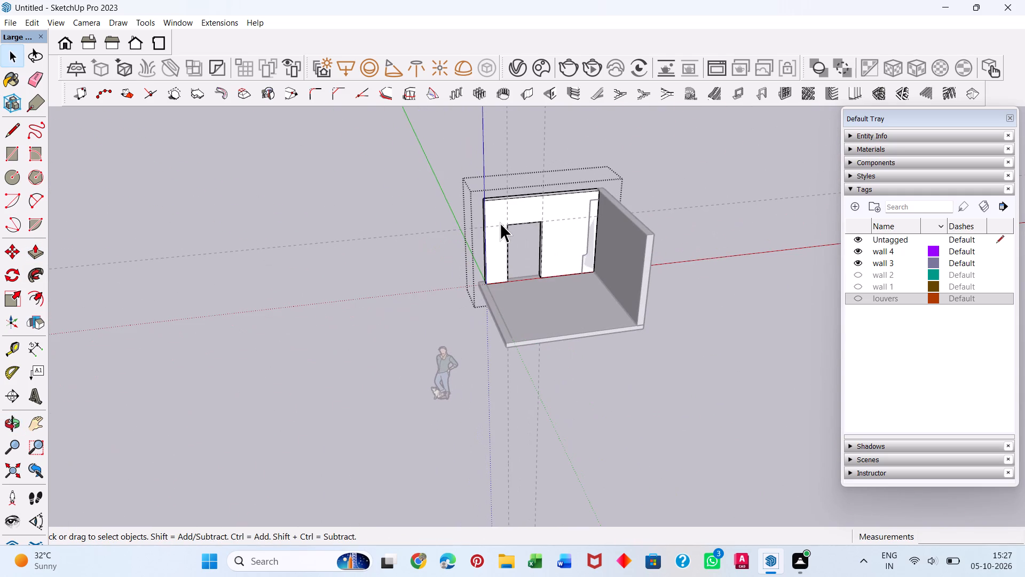
key("space")
left_click(858, 297)
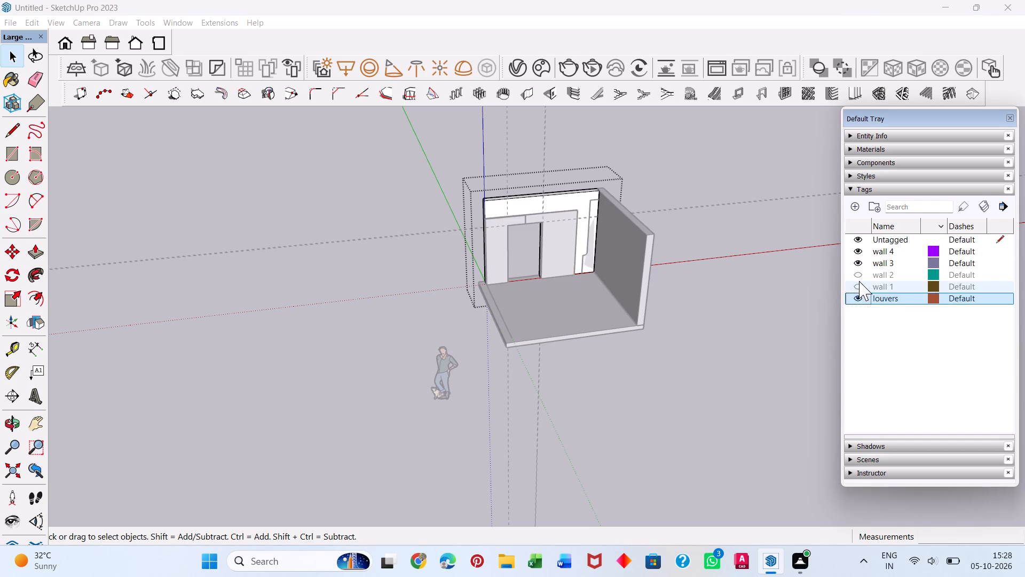
left_click(857, 275)
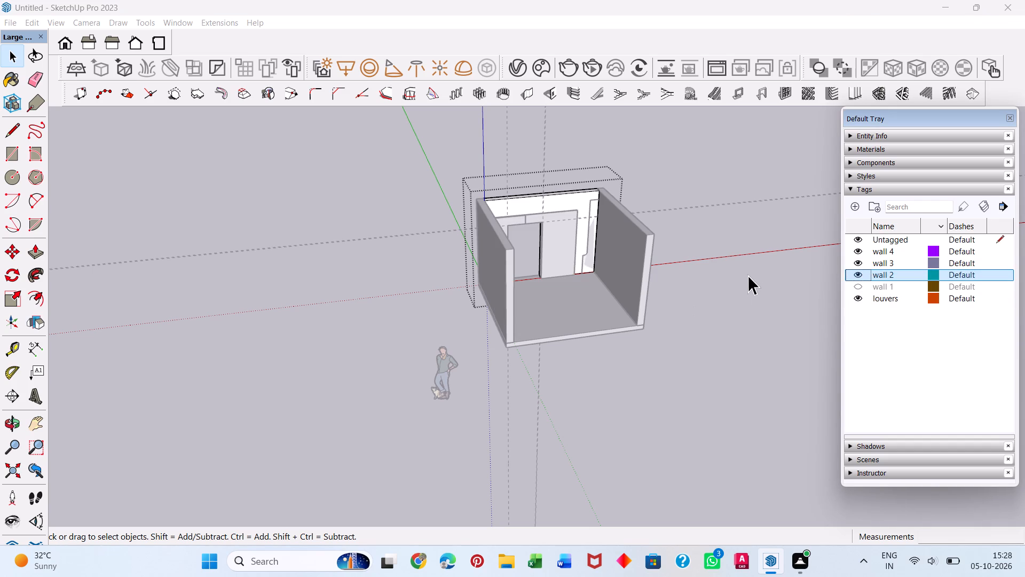
key("Escape")
left_click(703, 259)
Open the louvers group and its nested L-shaped panel beside wall 2 for editing.
scroll(596, 246, "down", 1)
middle_click_drag(588, 253, 478, 270)
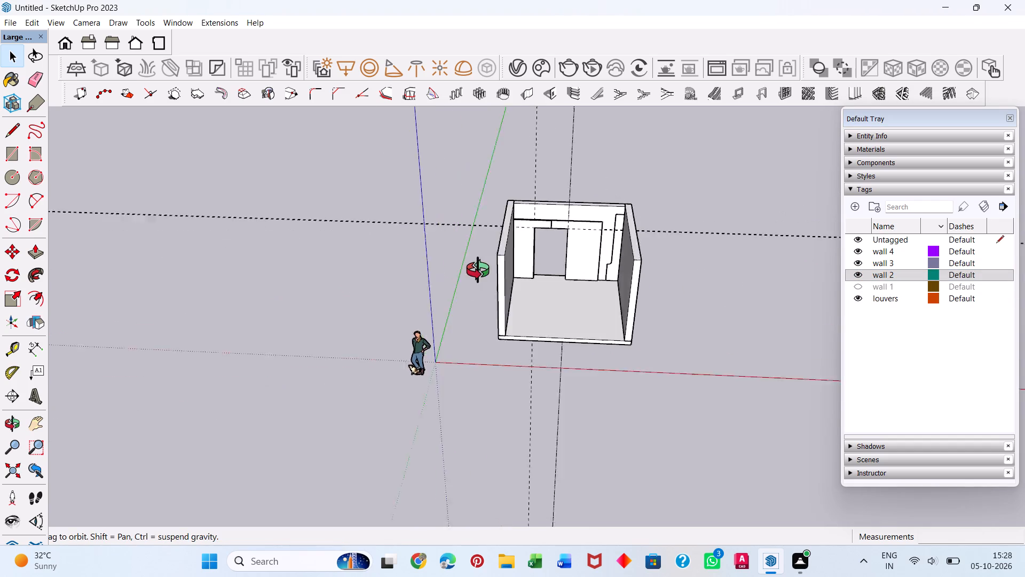
middle_click_drag(478, 270, 440, 268)
scroll(523, 264, "up", 8)
middle_click_drag(643, 220, 636, 383)
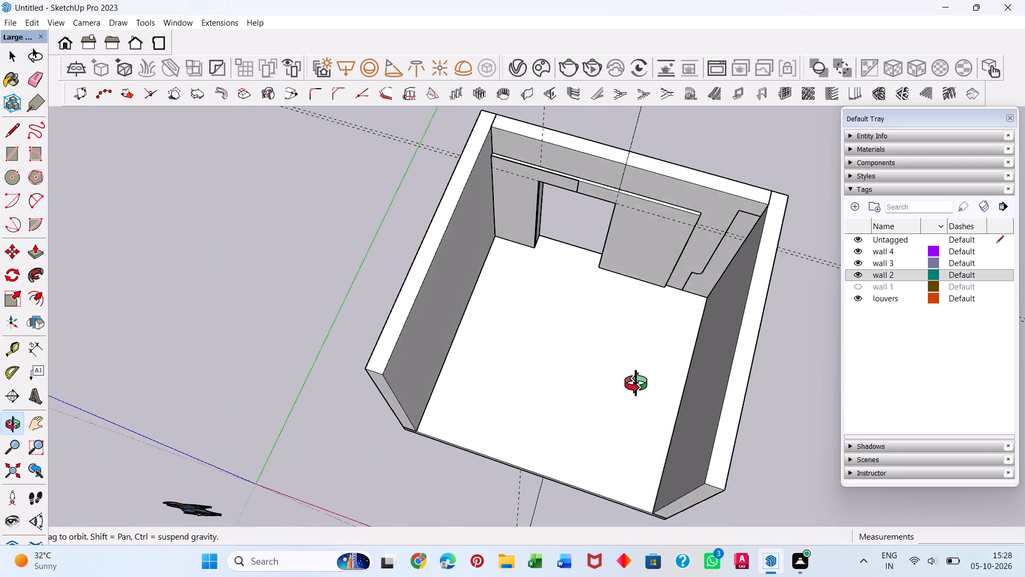
middle_click_drag(636, 383, 669, 130)
scroll(669, 146, "up", 1)
scroll(669, 130, "down", 1)
left_click(489, 299)
double_click(499, 285)
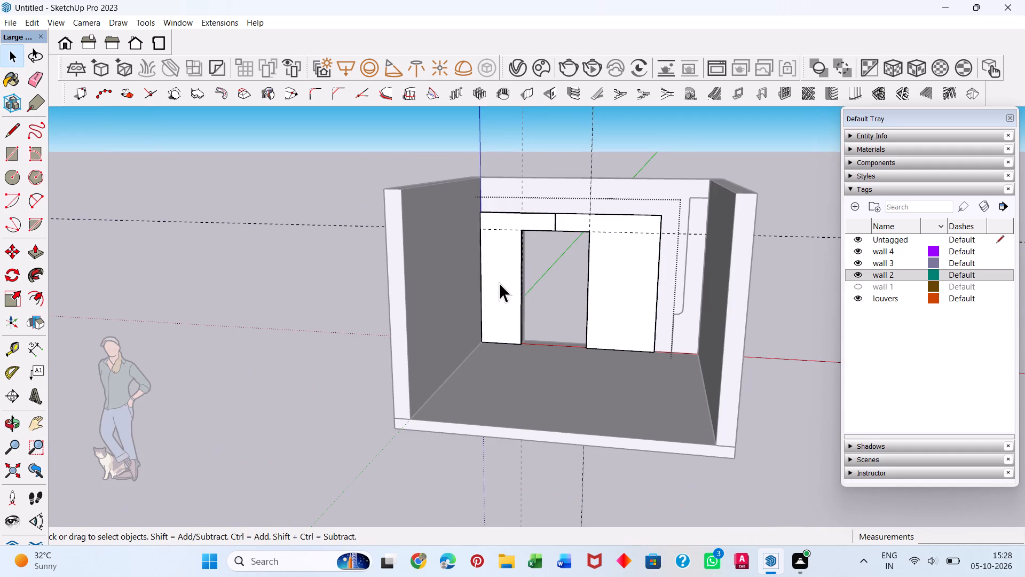
left_click(499, 276)
triple_click(504, 275)
left_click(504, 272)
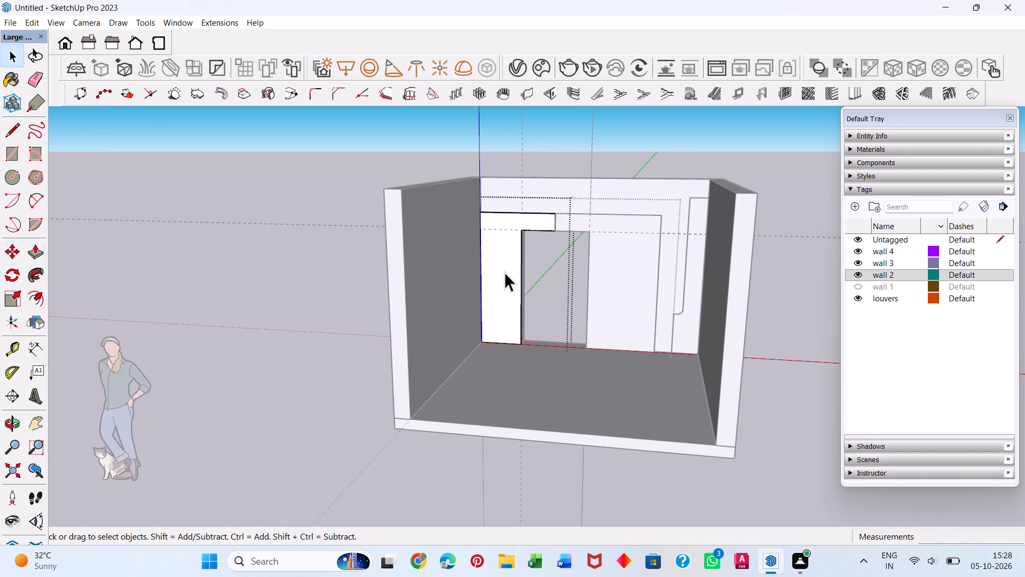
Create vertical louvres on the L-shaped panel's front face with 1" depth, 1" thickness and 2" spacing.
left_click(504, 272)
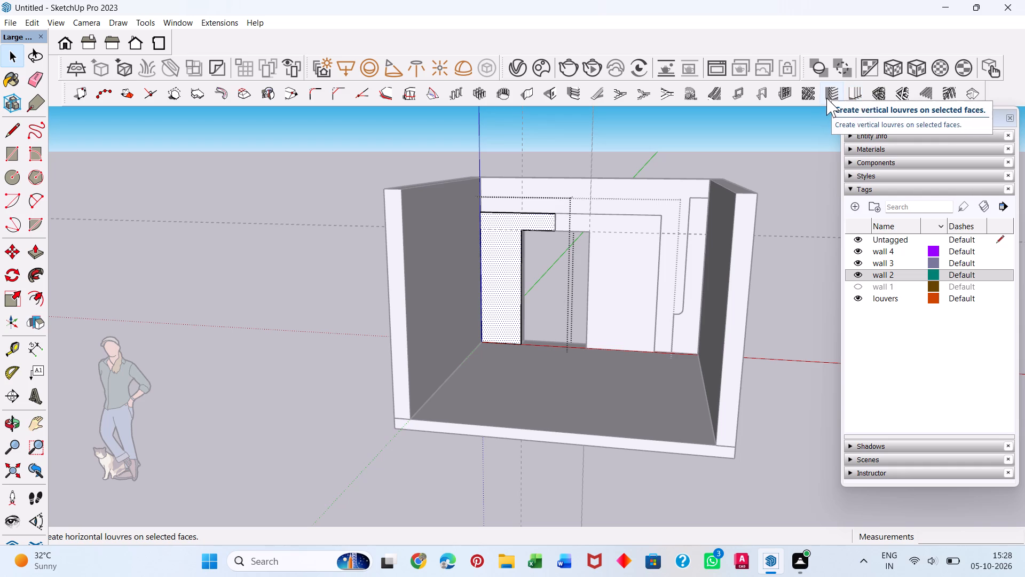
left_click(848, 95)
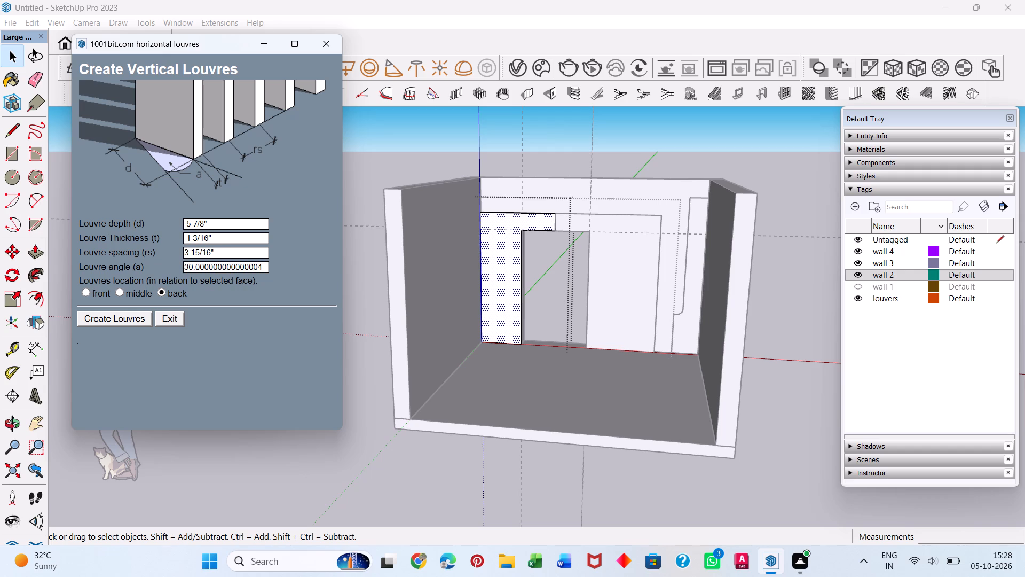
left_click_drag(217, 254, 184, 244)
key("1")
key("BackSpace")
type("2\"")
key("Return")
left_click(231, 240)
key("BackSpace")
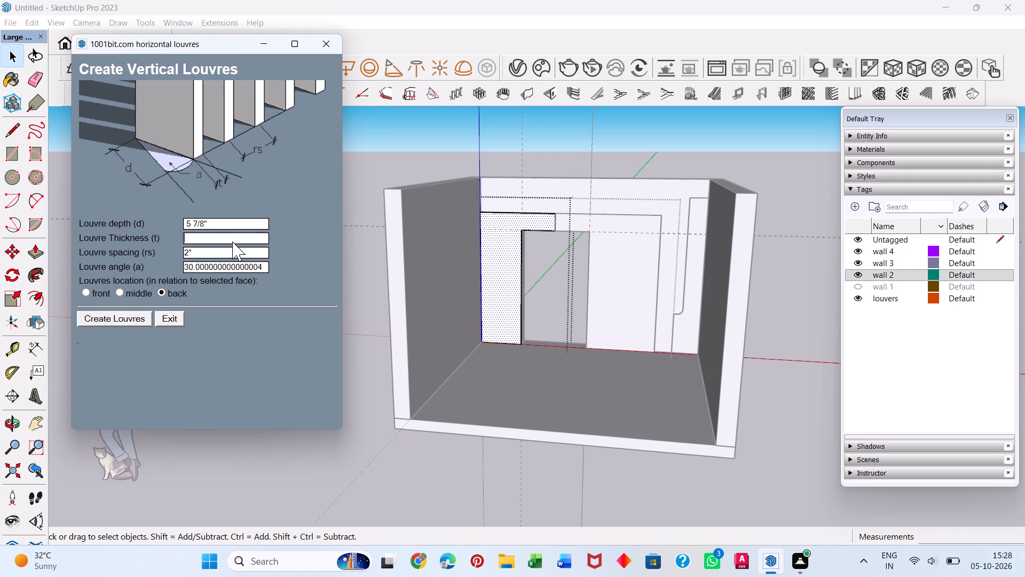
type("1\"")
left_click(216, 227)
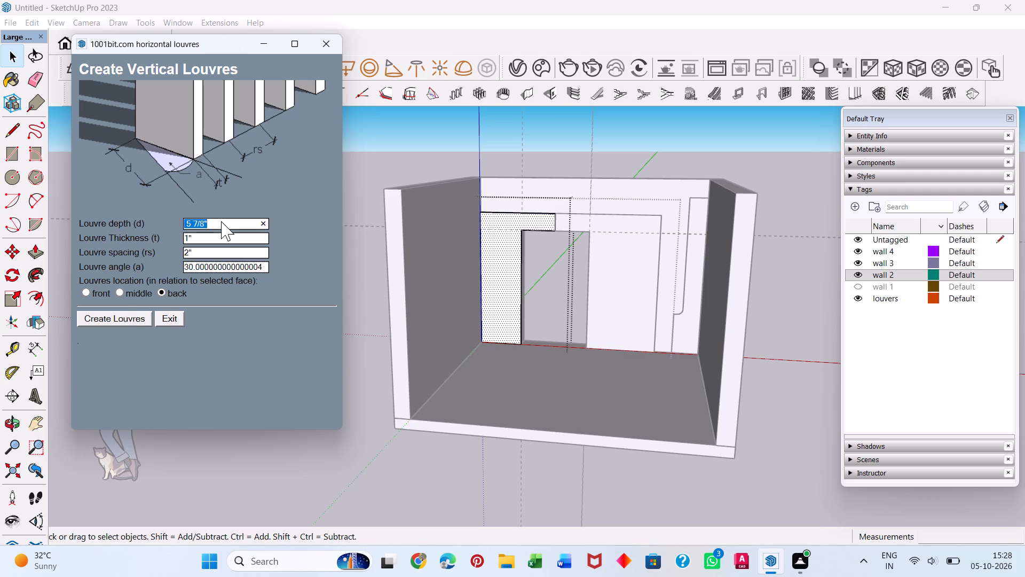
key("BackSpace")
type("1\"")
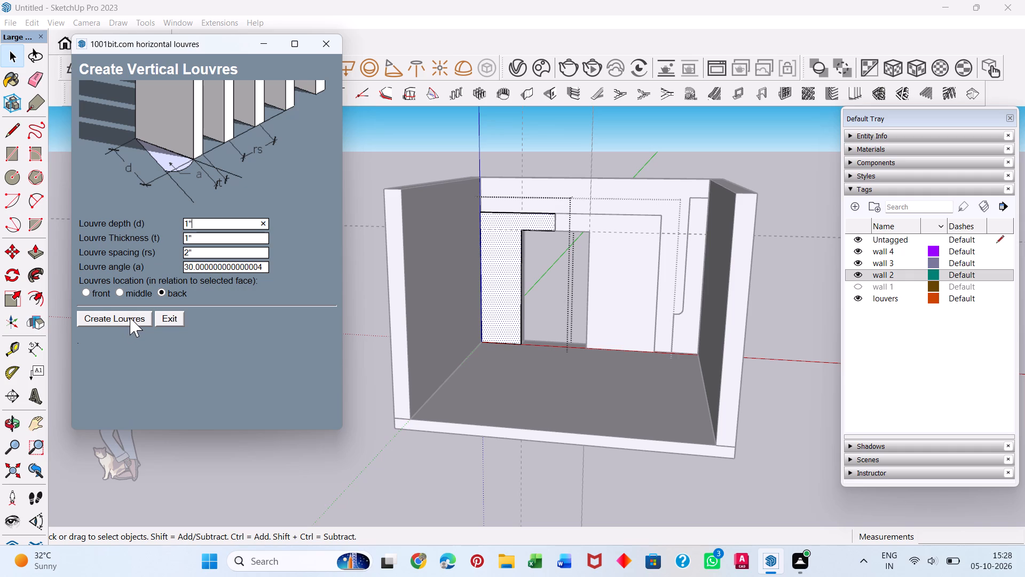
left_click(130, 317)
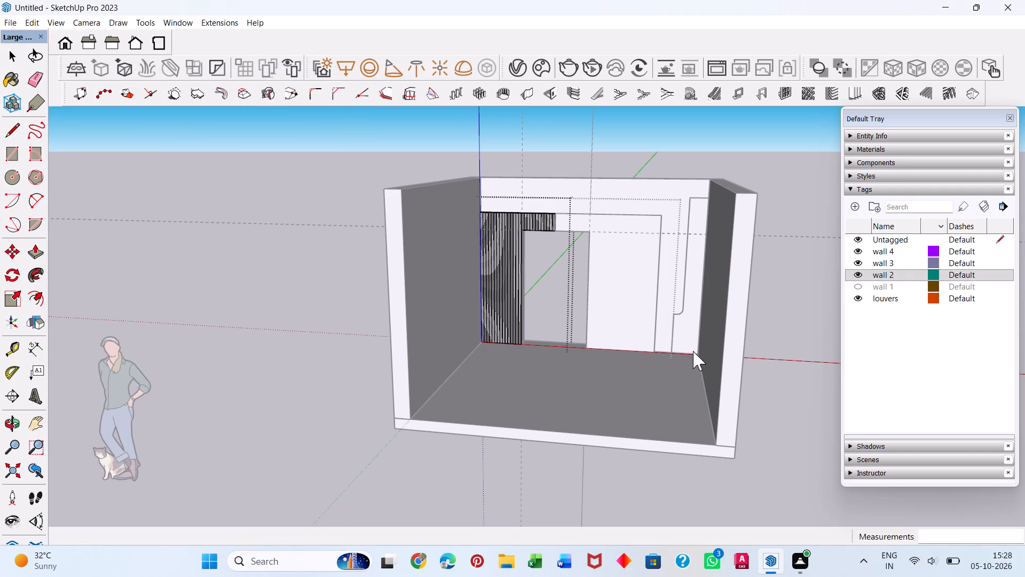
Examine the new vertical louvres up close along their base and from above at their top ends.
scroll(496, 297, "up", 8)
key("F4")
key("F3")
key("F5")
key("F5")
key("F5")
key("F5")
key("F5")
key("F5")
key("F5")
key("F5")
key("F5")
key("F5")
key("F5")
key("F5")
key("F5")
key("F5")
key("F5")
key("F5")
key("F5")
key("F5")
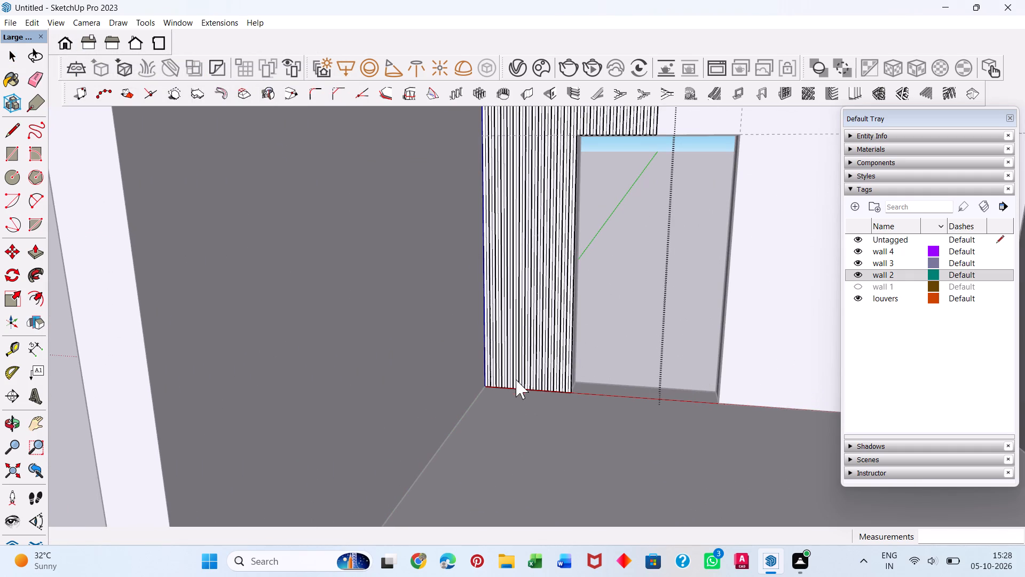
scroll(521, 373, "up", 9)
key("F4")
key("F3")
key("F5")
key("F4")
key("F3")
middle_click_drag(617, 374, 378, 412)
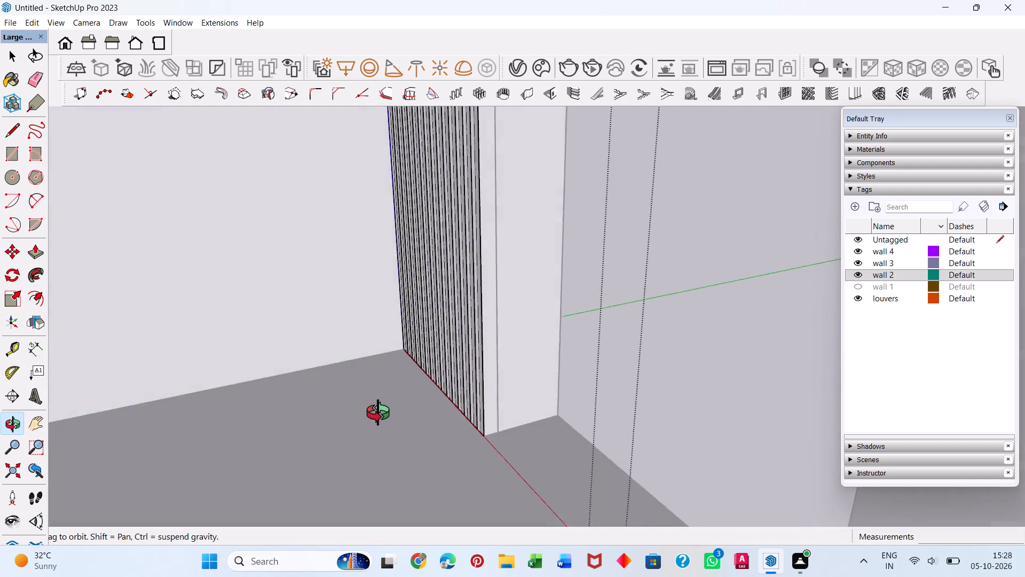
middle_click_drag(378, 412, 694, 380)
scroll(517, 373, "down", 9)
scroll(517, 291, "down", 1)
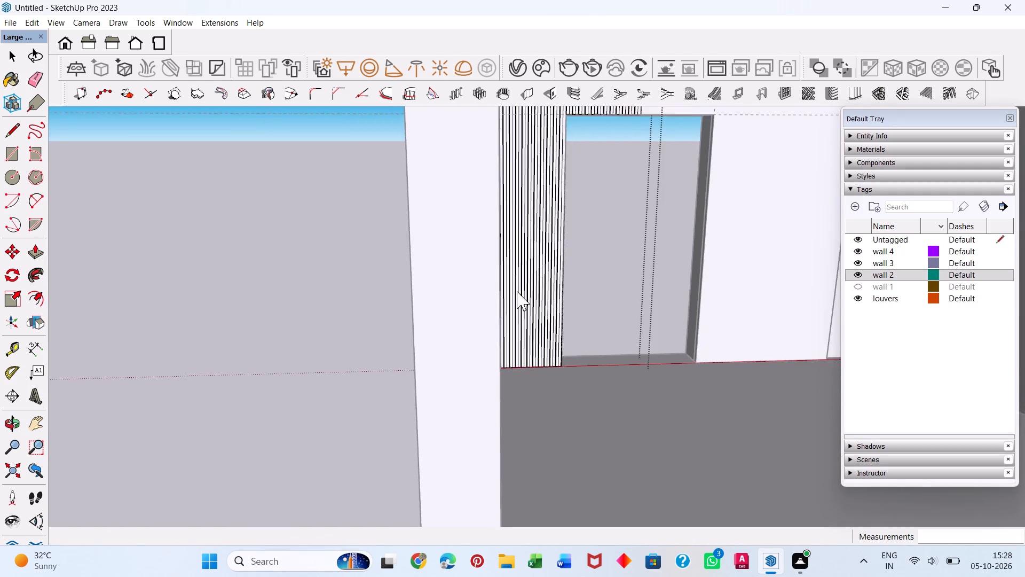
middle_click_drag(517, 291, 536, 475)
scroll(542, 462, "down", 1)
middle_click_drag(566, 219, 572, 331)
scroll(544, 287, "up", 4)
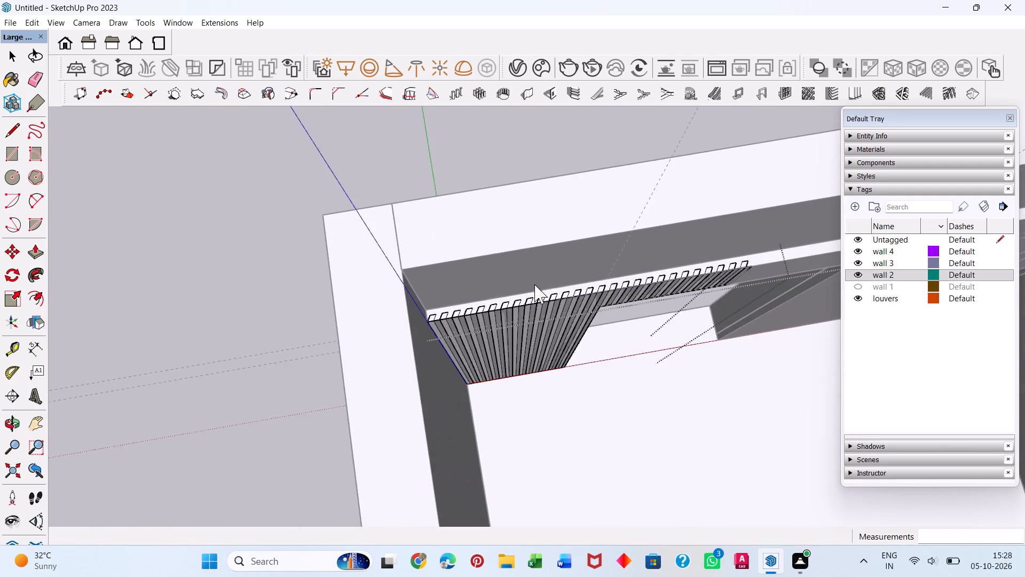
Examine the top ends of the vertical louvres on the L-shaped panel beside wall 2.
scroll(534, 284, "up", 12)
left_click(452, 316)
triple_click(456, 318)
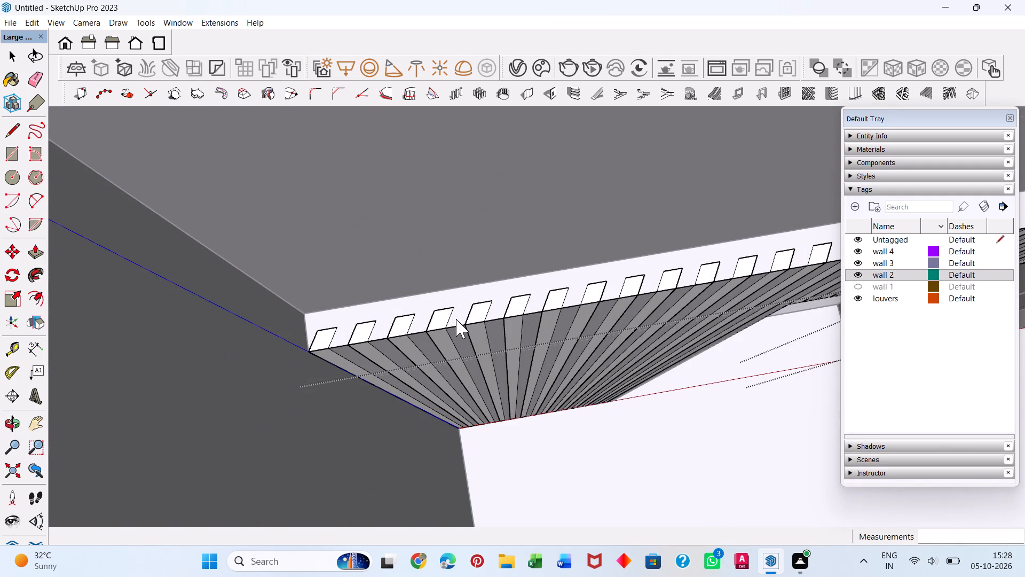
scroll(455, 318, "down", 12)
triple_click(548, 357)
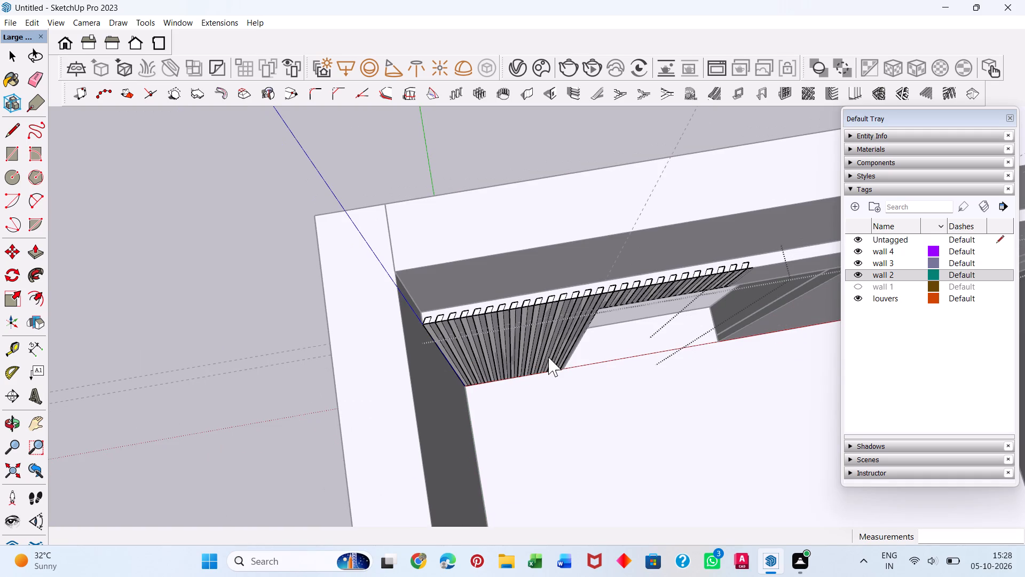
left_click(548, 357)
left_click(208, 206)
key("Escape")
middle_click(511, 315)
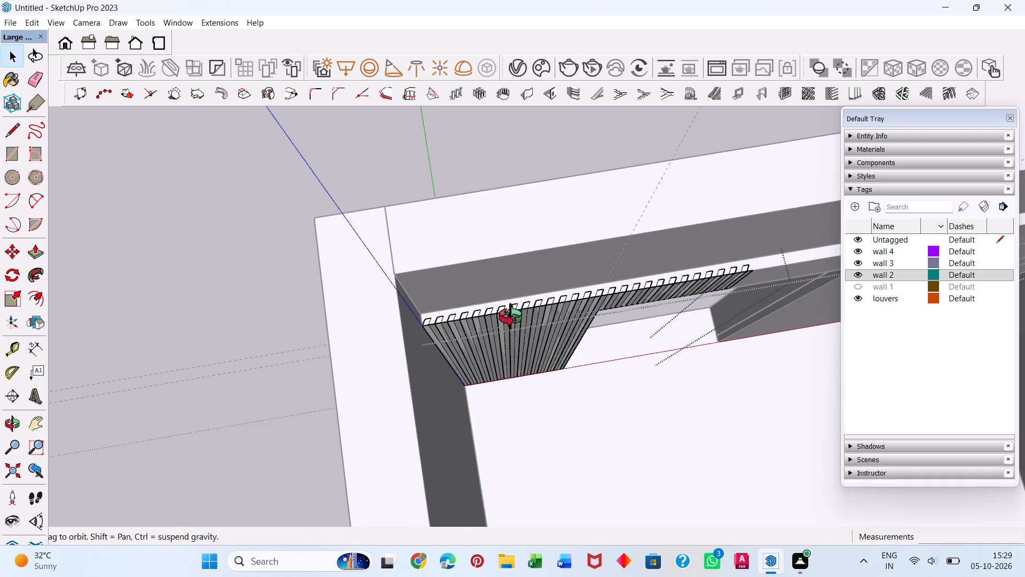
Open the louvre group and examine individual louvres up close near the panel's top corner at wall 2.
scroll(510, 316, "up", 10)
left_click(391, 305)
double_click(389, 312)
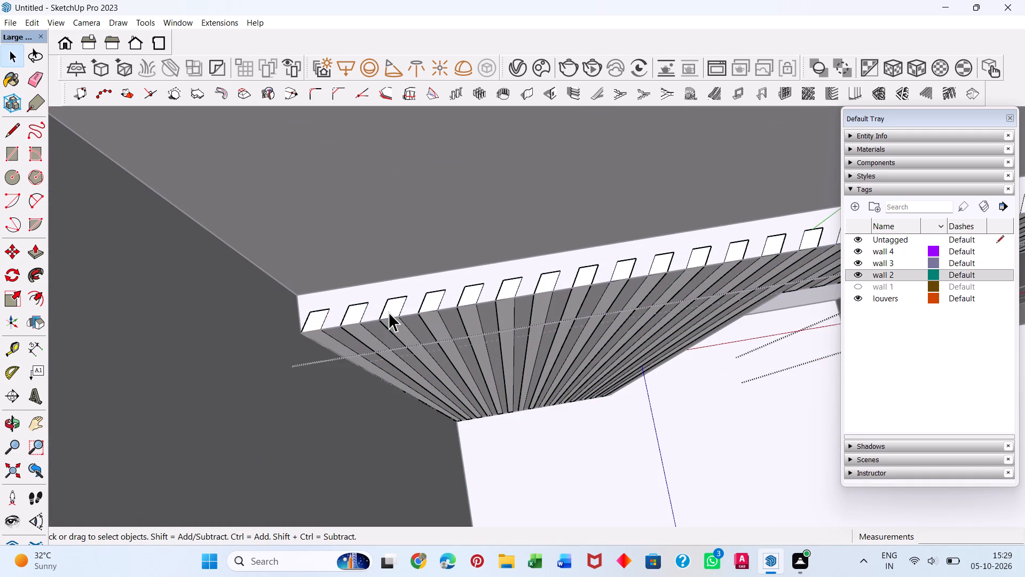
left_click(389, 312)
scroll(404, 310, "up", 3)
middle_click_drag(413, 284, 461, 199)
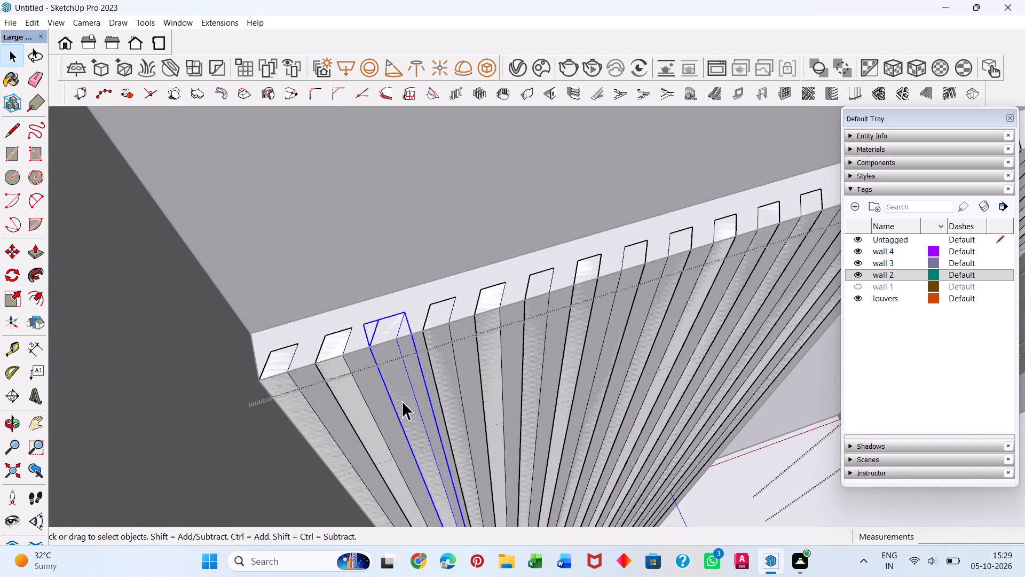
left_click(417, 371)
left_click(417, 323)
left_click(414, 318)
double_click(410, 303)
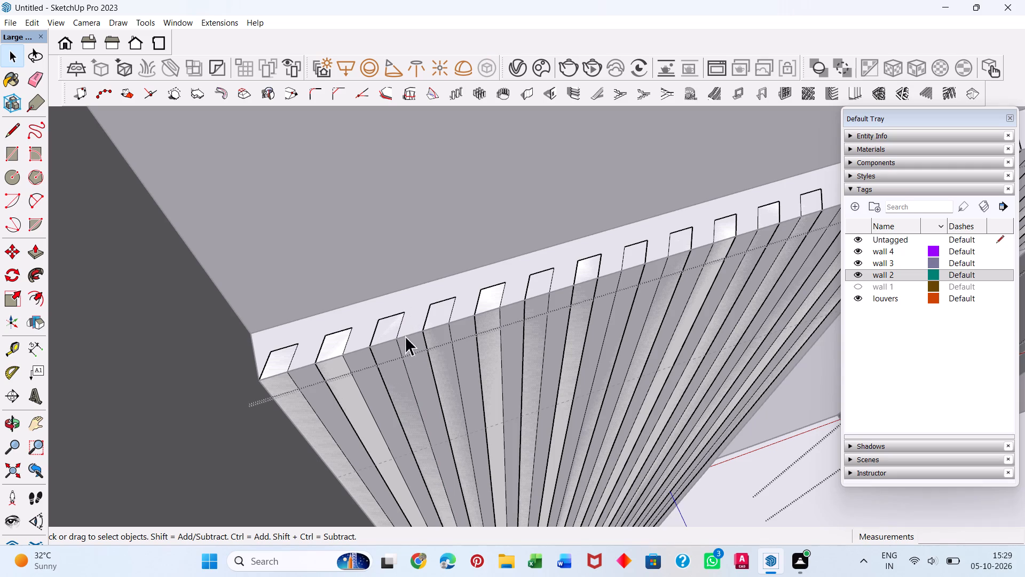
left_click_drag(427, 345, 435, 344)
left_click(436, 342)
middle_click_drag(431, 375, 538, 339)
scroll(563, 247, "up", 1)
scroll(580, 293, "down", 4)
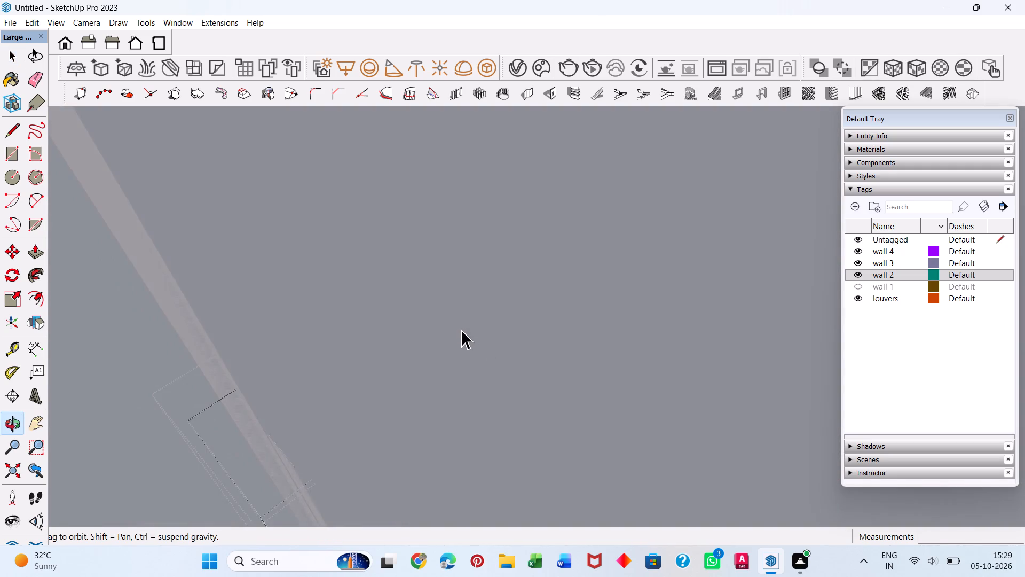
scroll(459, 324, "down", 13)
key("Escape")
key("Escape")
scroll(587, 372, "down", 5)
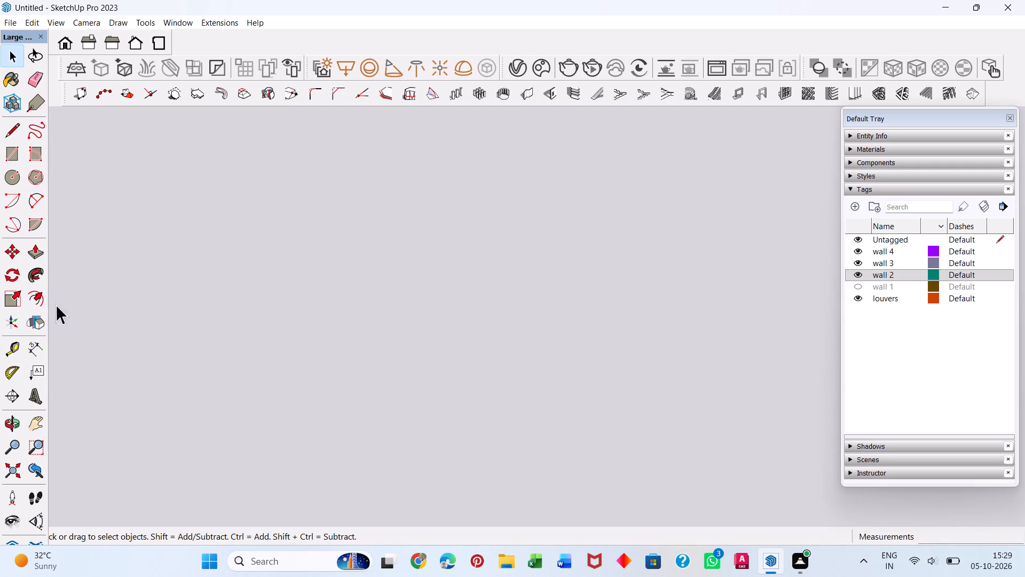
Bring the whole room back into view and inspect the louvre group along the panel's top and opening.
left_click(18, 474)
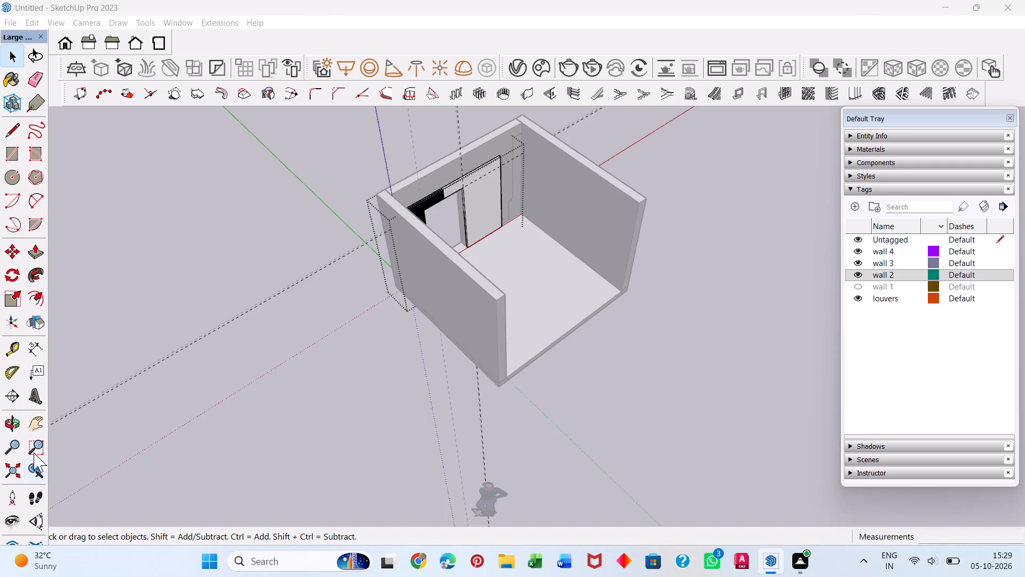
middle_click_drag(526, 269, 204, 238)
scroll(483, 208, "up", 13)
middle_click_drag(610, 268, 401, 362)
scroll(645, 324, "up", 4)
middle_click_drag(685, 298, 643, 334)
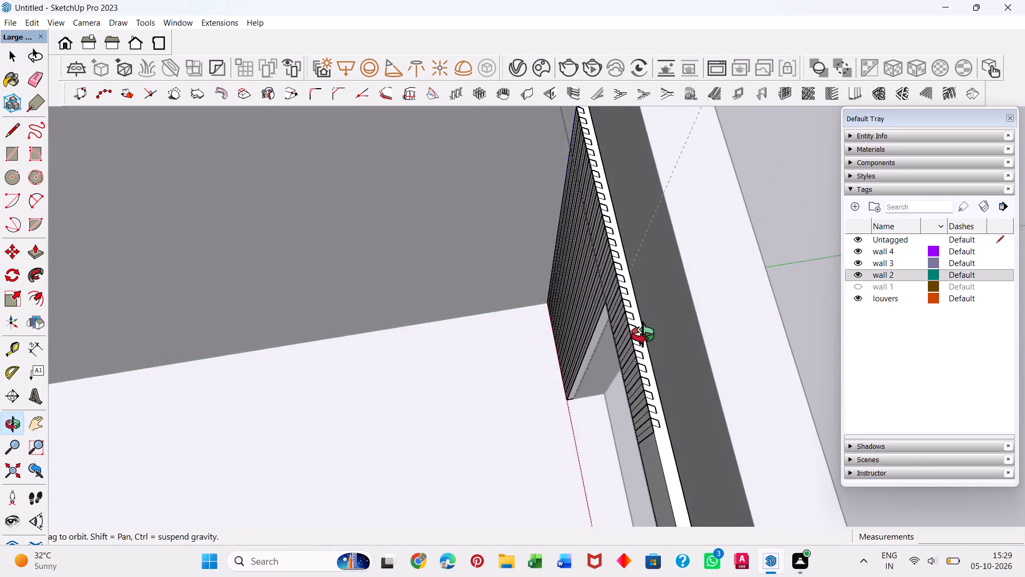
middle_click_drag(643, 334, 641, 336)
left_click(638, 352)
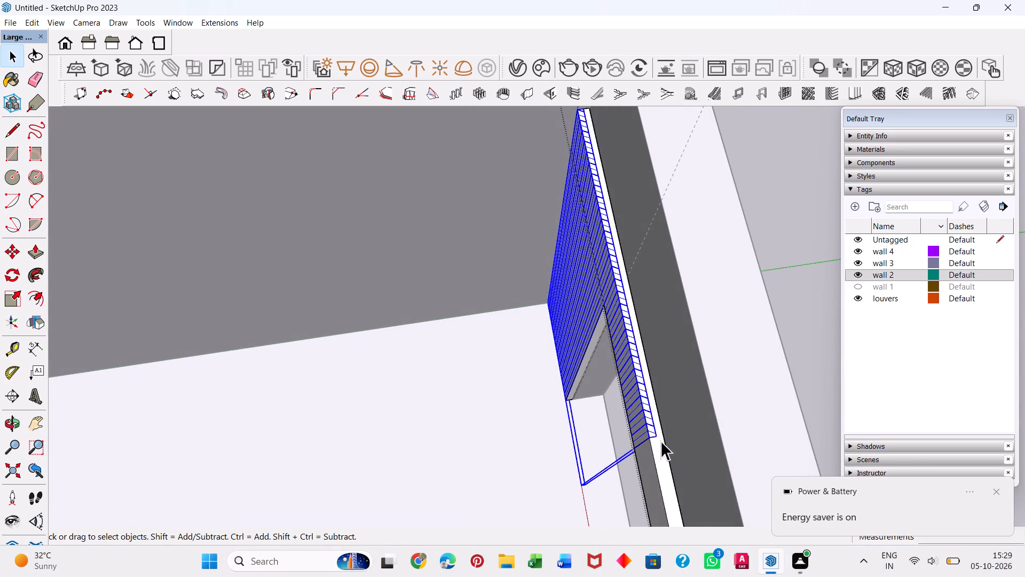
scroll(585, 427, "up", 4)
triple_click(761, 350)
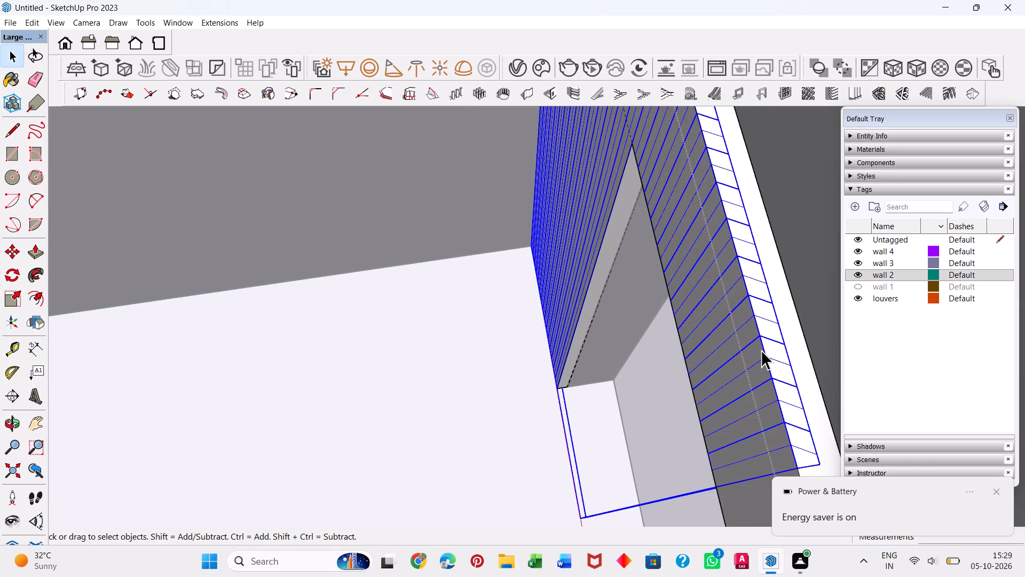
Examine the louvres along the base of the L-shaped panel and at the edge of the opening.
middle_click_drag(593, 378, 819, 311)
scroll(801, 319, "up", 1)
scroll(819, 311, "down", 3)
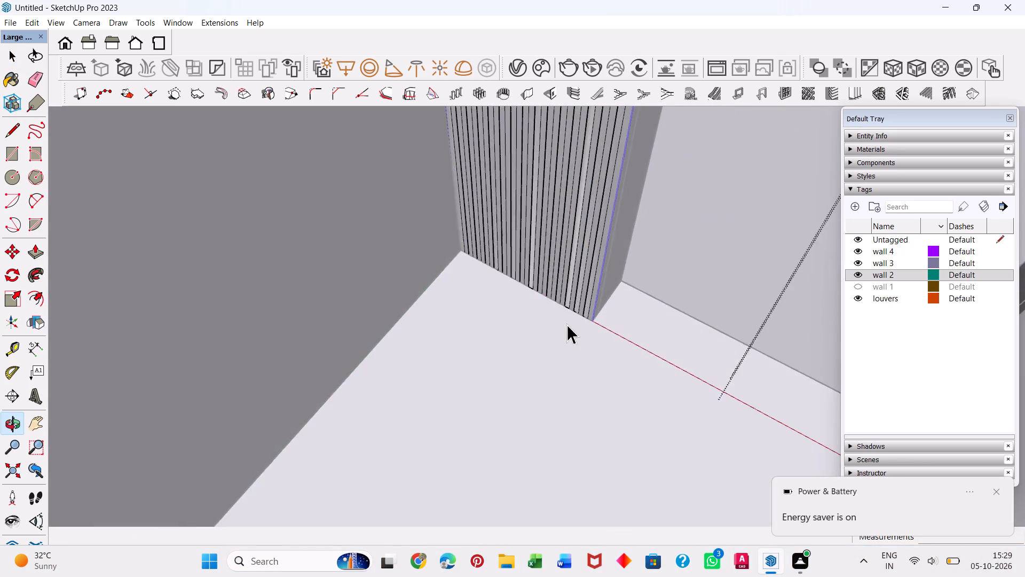
scroll(567, 324, "down", 3)
middle_click_drag(565, 282, 633, 201)
scroll(633, 201, "up", 1)
scroll(628, 207, "down", 1)
scroll(610, 275, "up", 7)
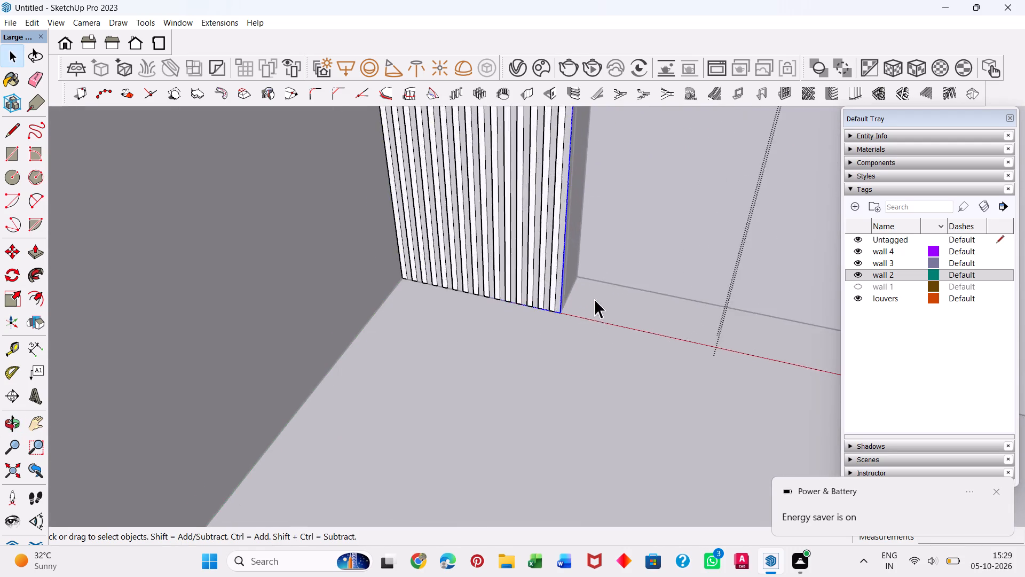
scroll(594, 299, "up", 3)
middle_click_drag(582, 304, 351, 314)
scroll(435, 285, "up", 15)
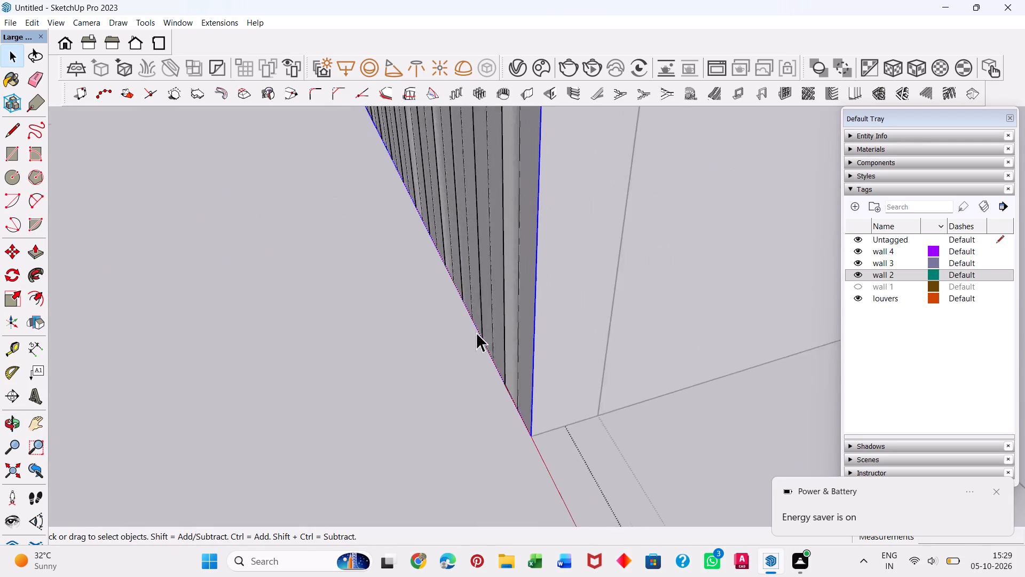
scroll(476, 332, "up", 7)
scroll(536, 400, "up", 1)
left_click(526, 397)
left_click(555, 400)
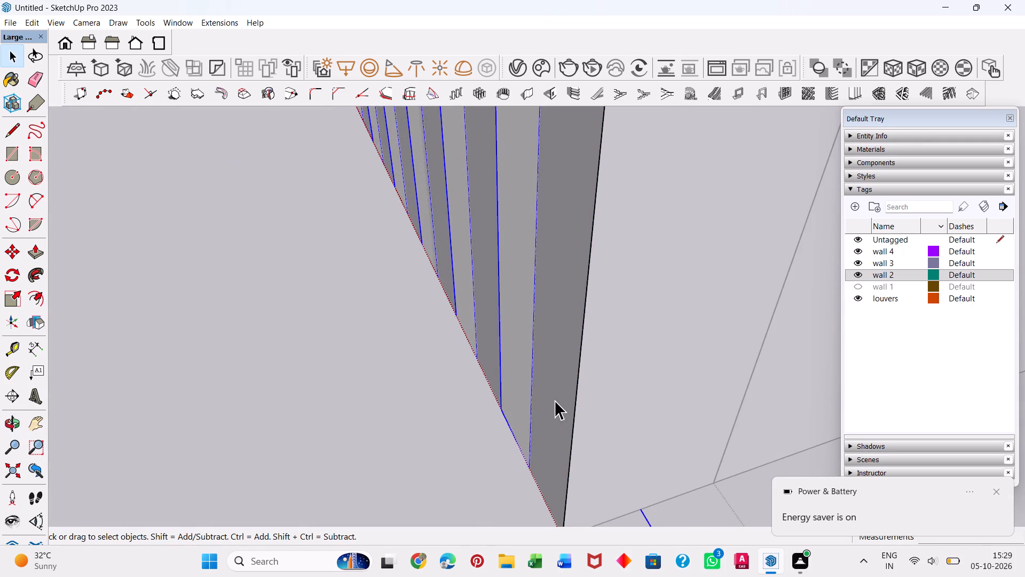
Examine the selected louvre group across the back wall and from above at its top ends.
scroll(523, 380, "down", 20)
scroll(523, 380, "down", 11)
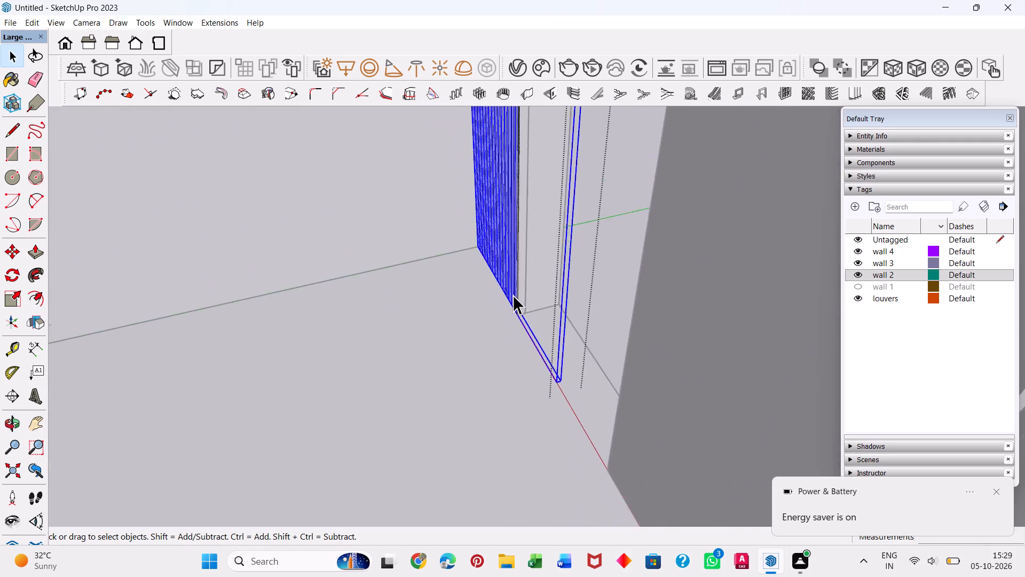
scroll(513, 295, "down", 14)
middle_click_drag(431, 280, 750, 309)
scroll(750, 307, "up", 1)
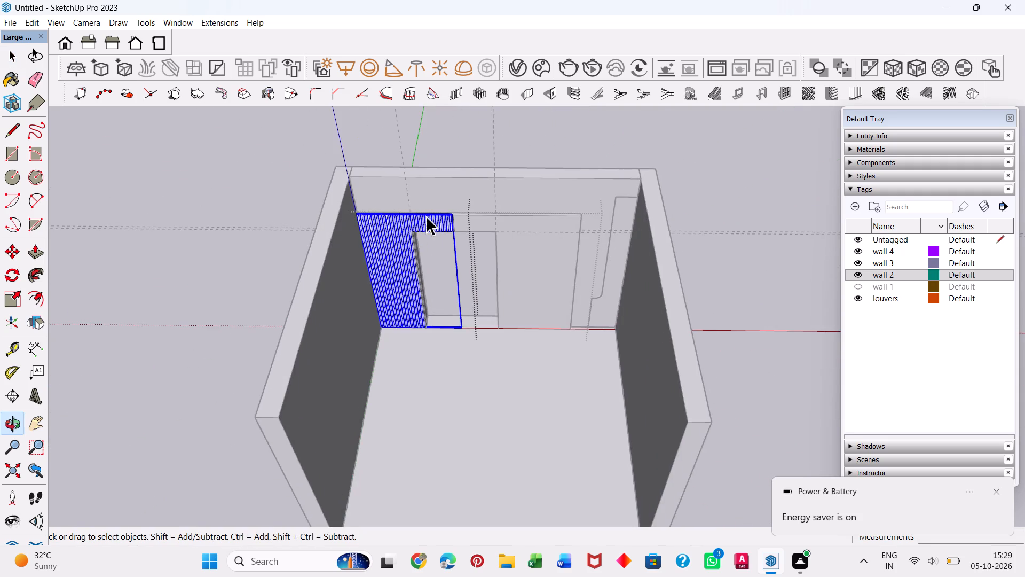
scroll(402, 204, "up", 4)
middle_click_drag(398, 206, 390, 367)
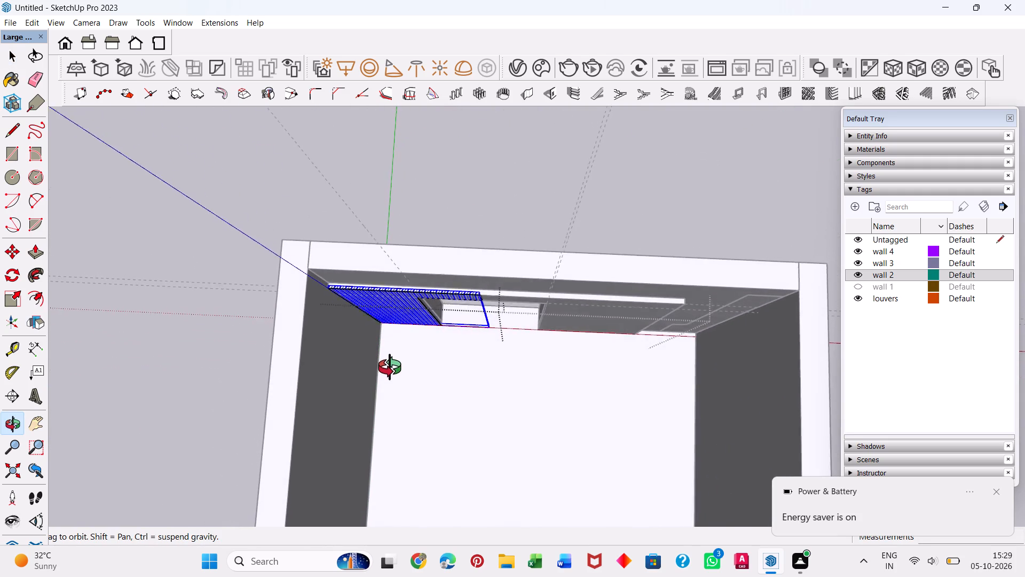
middle_click_drag(390, 367, 390, 373)
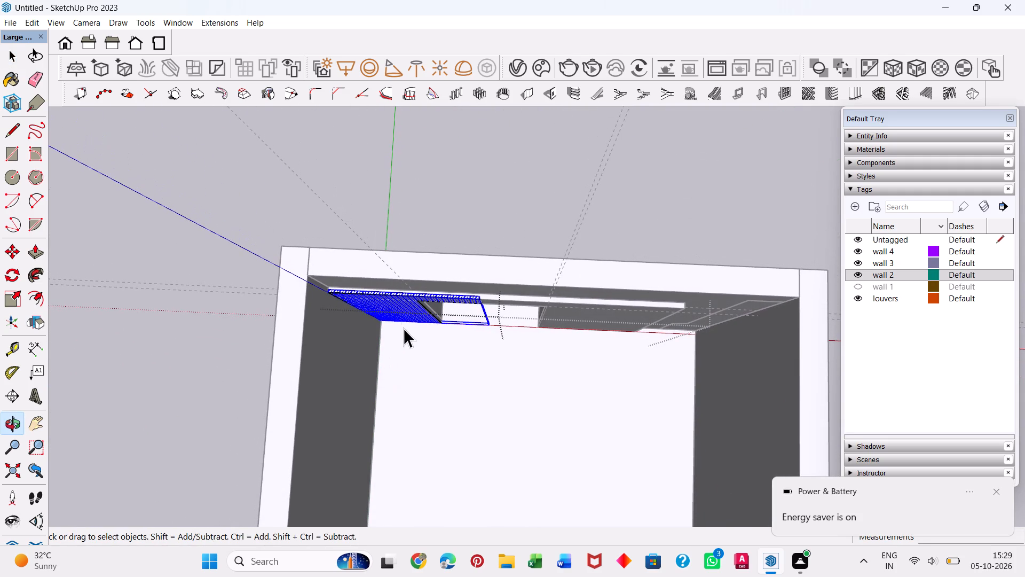
scroll(365, 279, "up", 15)
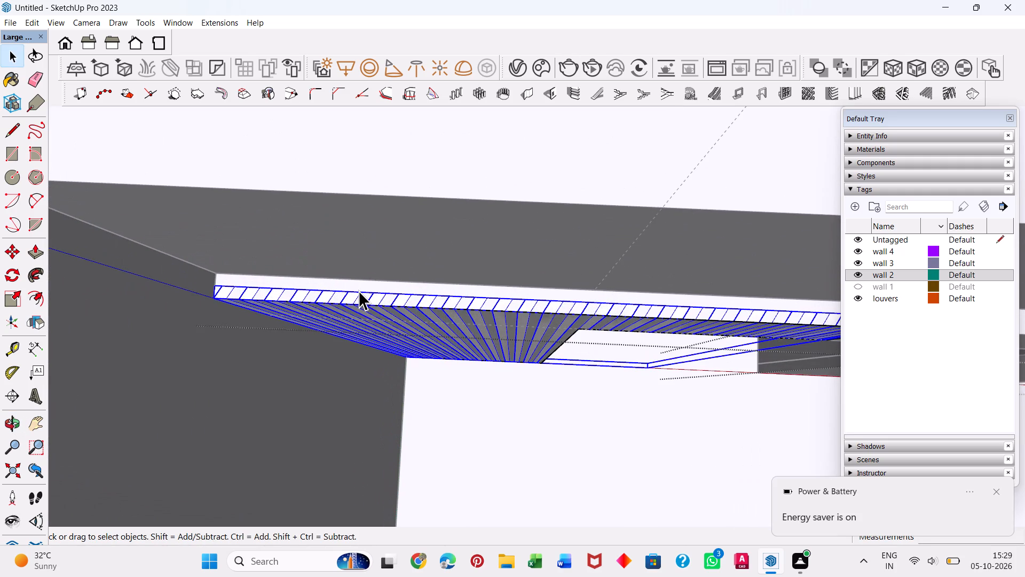
key("Escape")
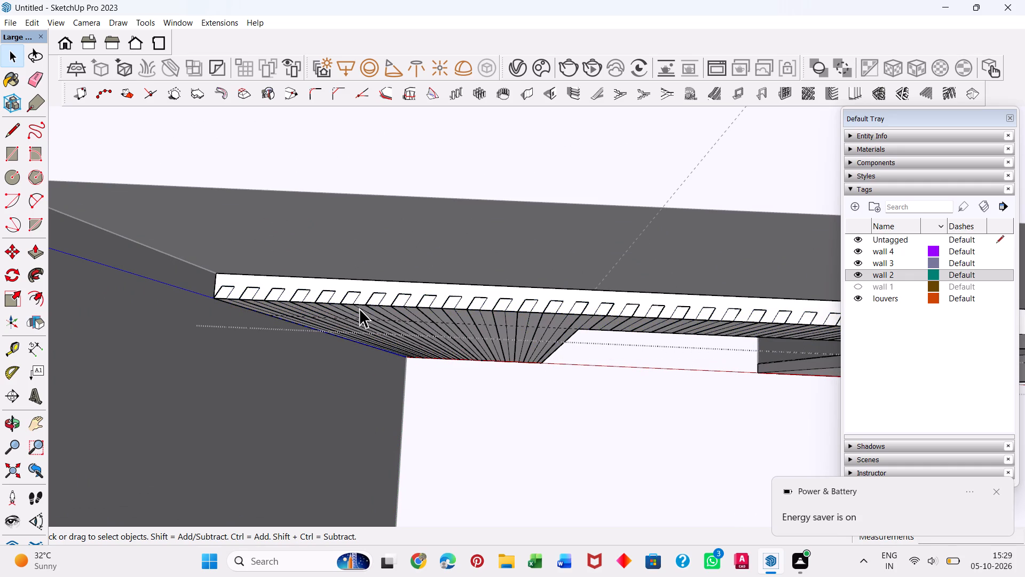
Undo the vertical louvres on the L-shaped panel beside wall 2.
key("ctrl+z")
key("ctrl+z")
key("ctrl+z")
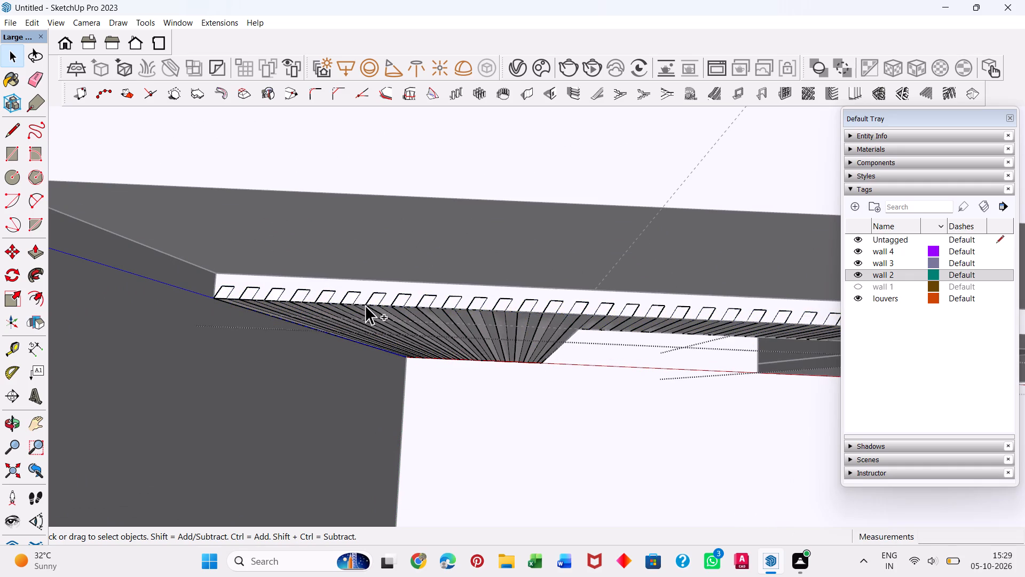
key("ctrl+z")
key("ctrl+z")
key("ctrl+z")
Inspect the bare L-shaped panel's front face, top edge and side at the opening.
middle_click_drag(373, 331, 395, 121)
scroll(421, 254, "down", 13)
triple_click(435, 216)
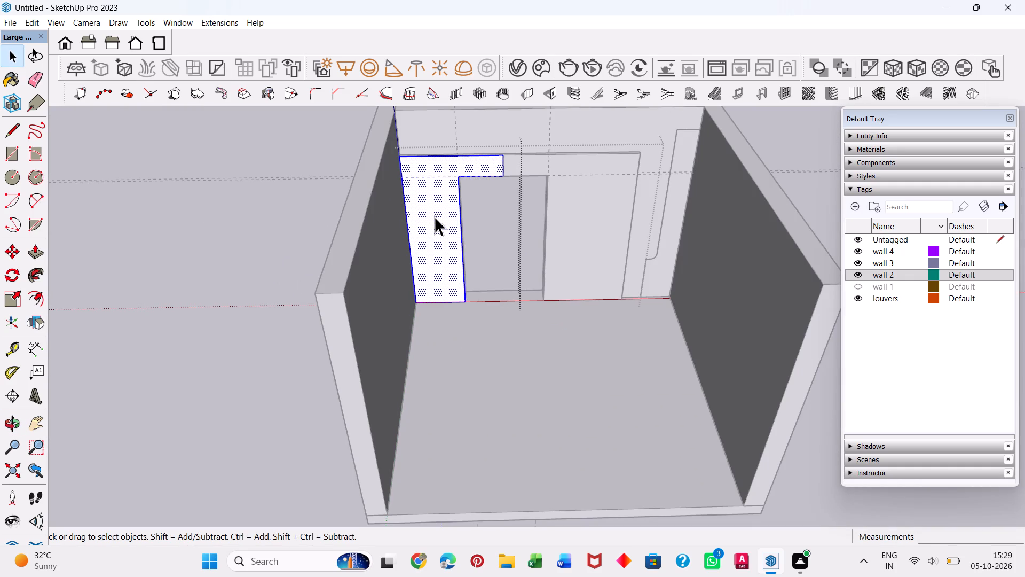
middle_click_drag(454, 157, 445, 258)
scroll(446, 252, "up", 1)
triple_click(442, 152)
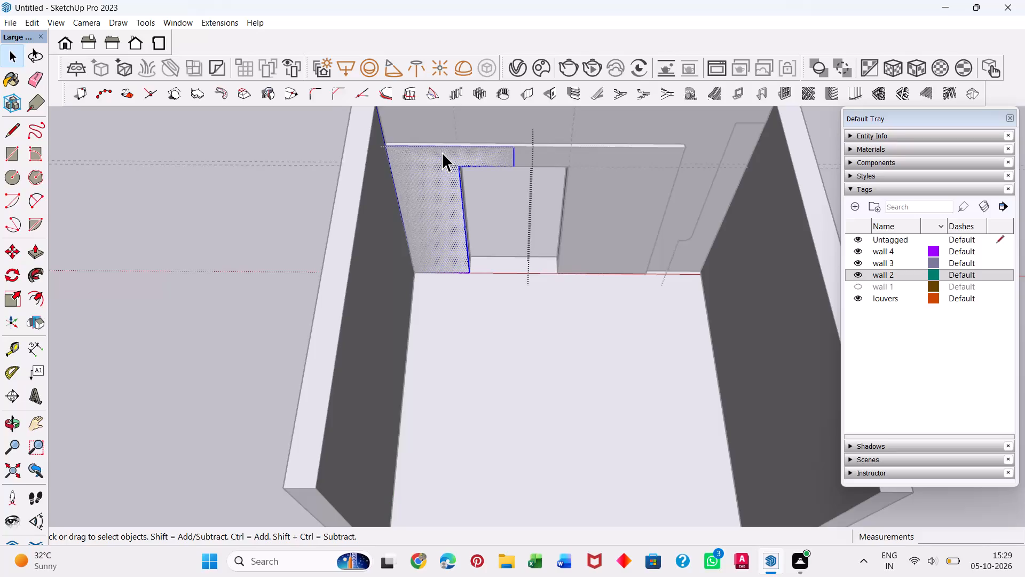
double_click(442, 152)
middle_click_drag(448, 152, 441, 306)
scroll(403, 227, "up", 3)
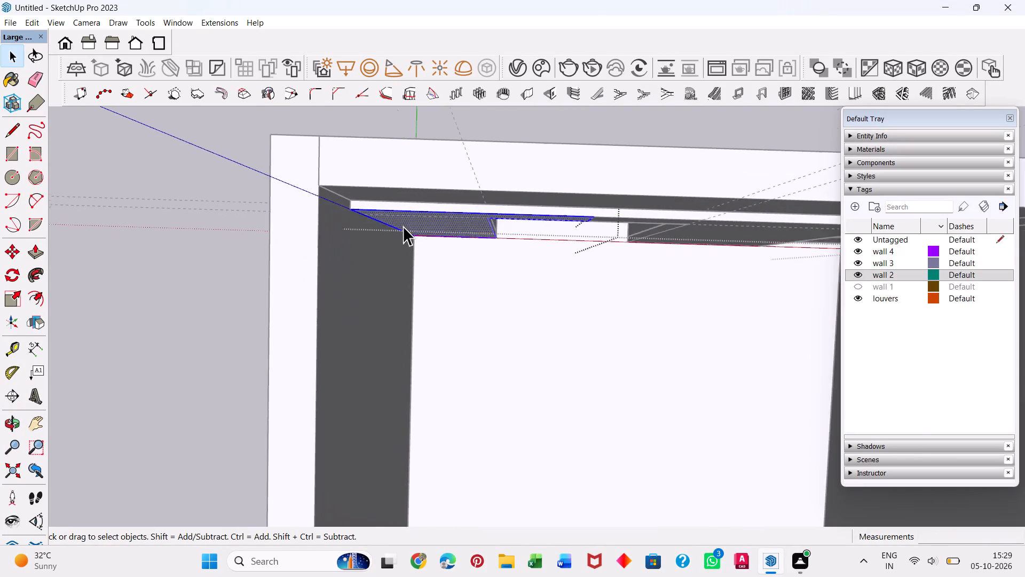
scroll(403, 226, "up", 2)
left_click(417, 203)
triple_click(417, 203)
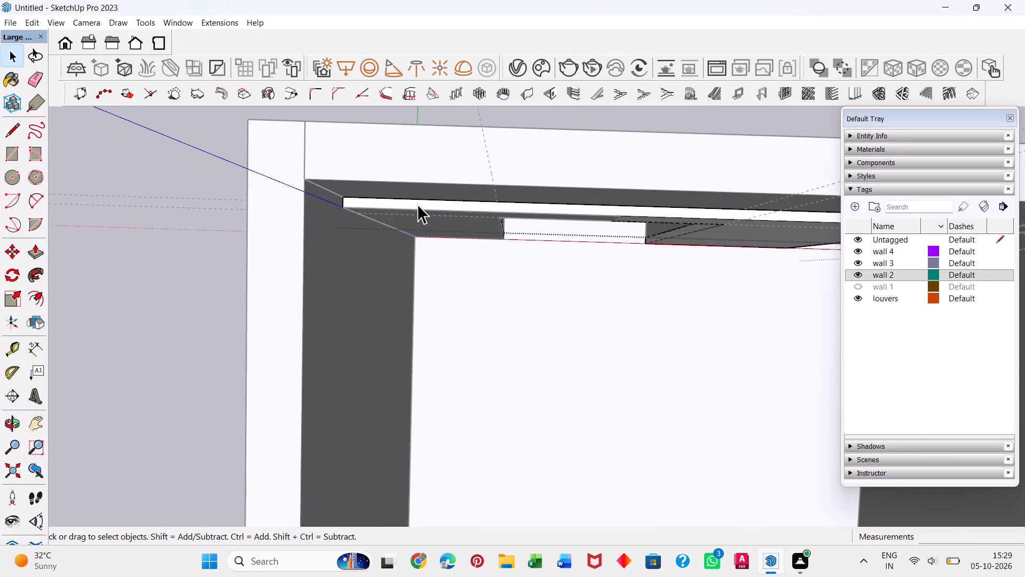
double_click(417, 204)
middle_click_drag(416, 221, 432, 127)
scroll(425, 182, "up", 1)
scroll(461, 193, "down", 8)
left_click(466, 162)
scroll(465, 162, "up", 2)
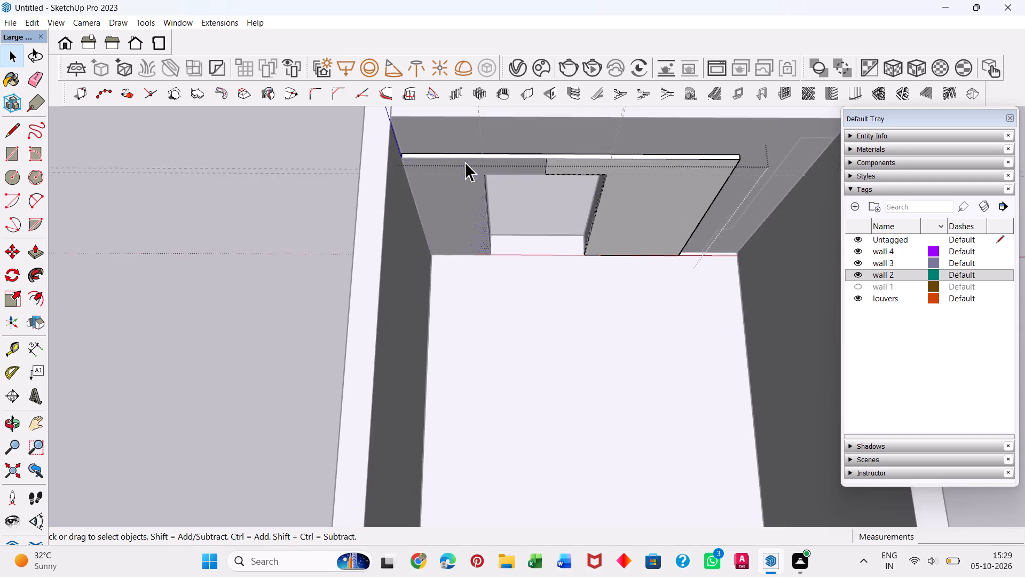
scroll(465, 162, "up", 4)
scroll(478, 248, "down", 11)
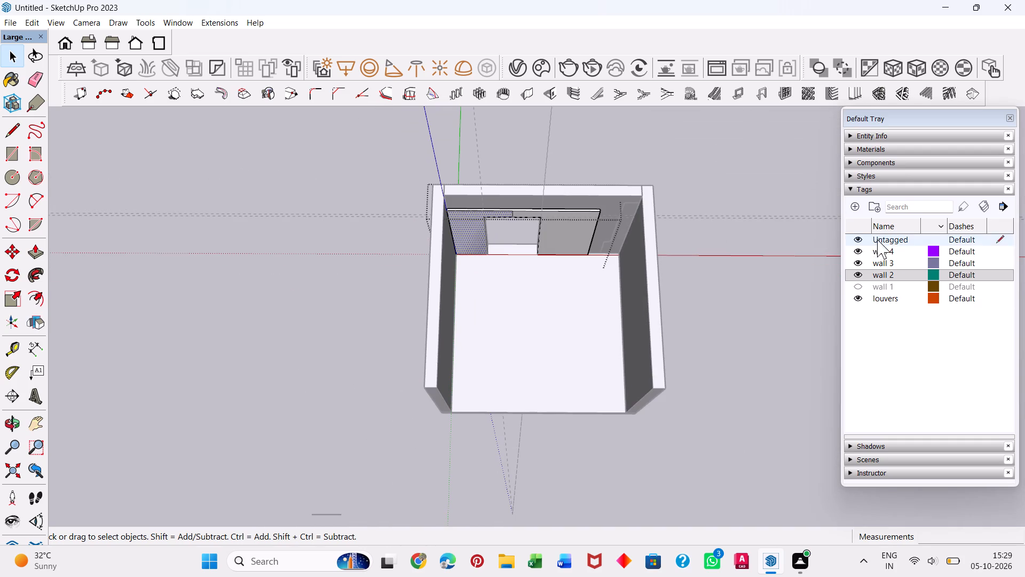
Hide the wall 3 and wall 2 tags.
left_click(856, 262)
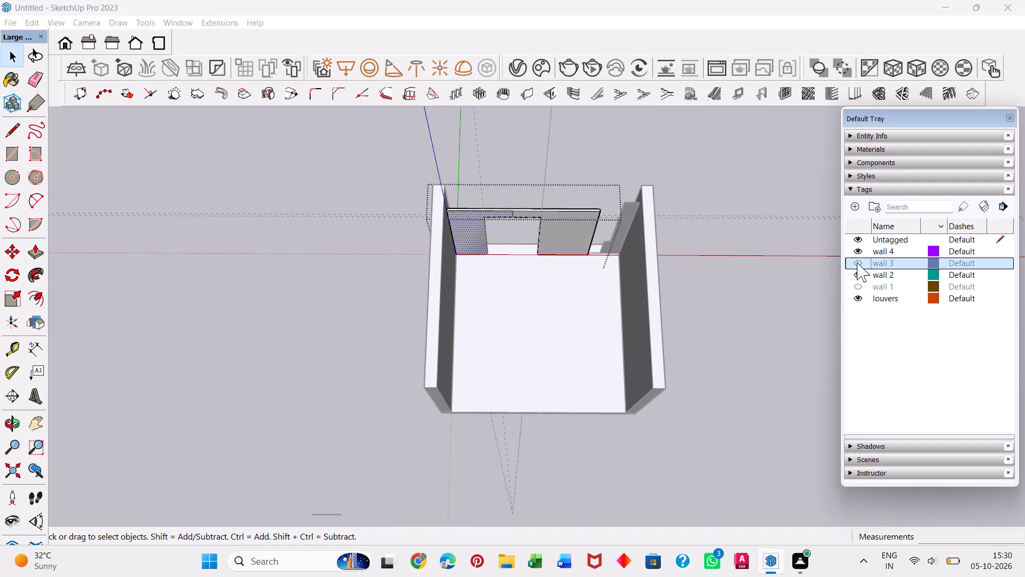
left_click(856, 272)
Examine the L-shaped panel's end, back and opening-side faces around its base with the walls hidden.
scroll(469, 220, "up", 4)
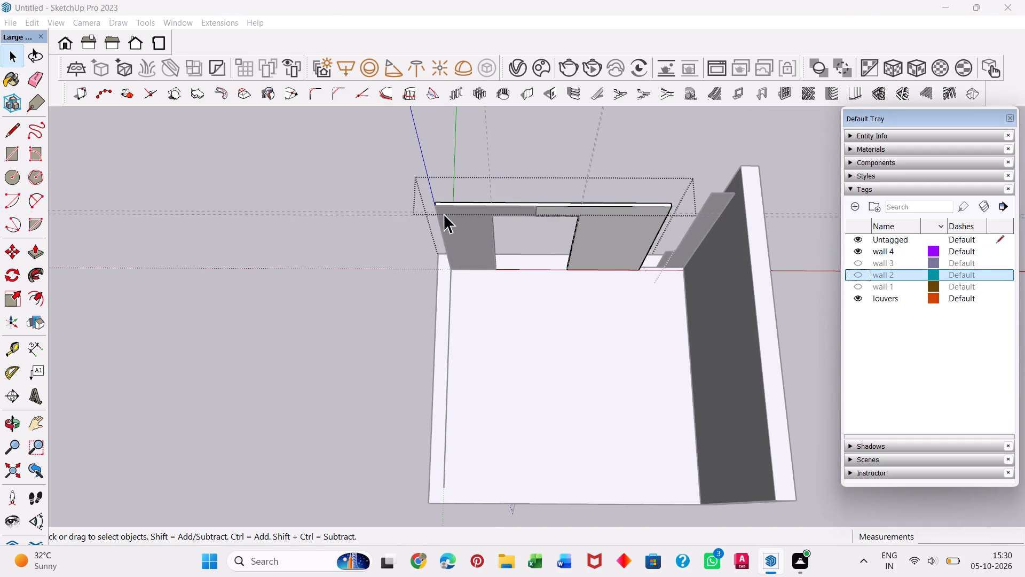
scroll(440, 214, "up", 1)
middle_click_drag(440, 214, 663, 207)
scroll(288, 310, "up", 4)
scroll(429, 367, "up", 8)
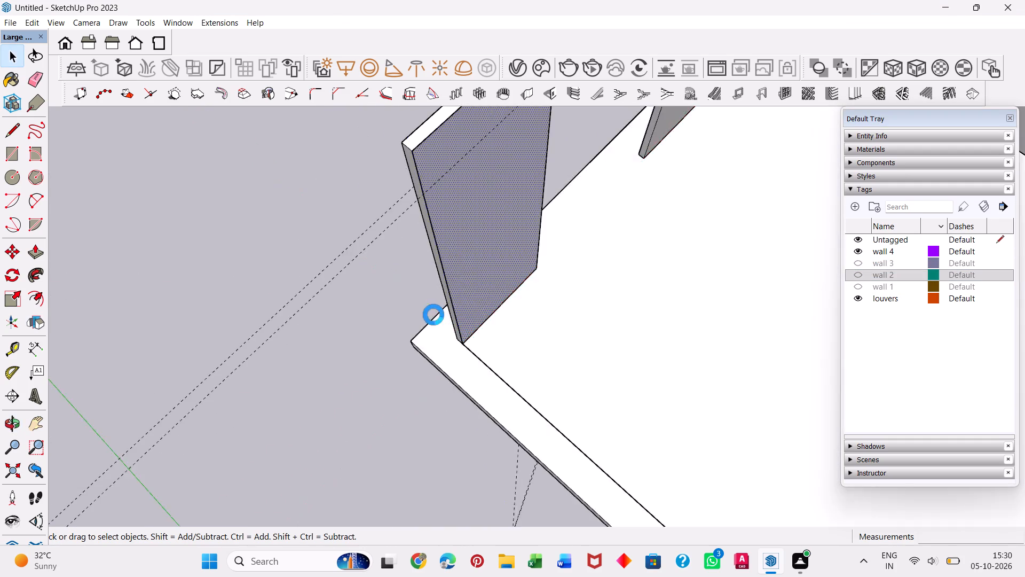
scroll(433, 315, "up", 5)
middle_click_drag(436, 324, 618, 248)
left_click(467, 382)
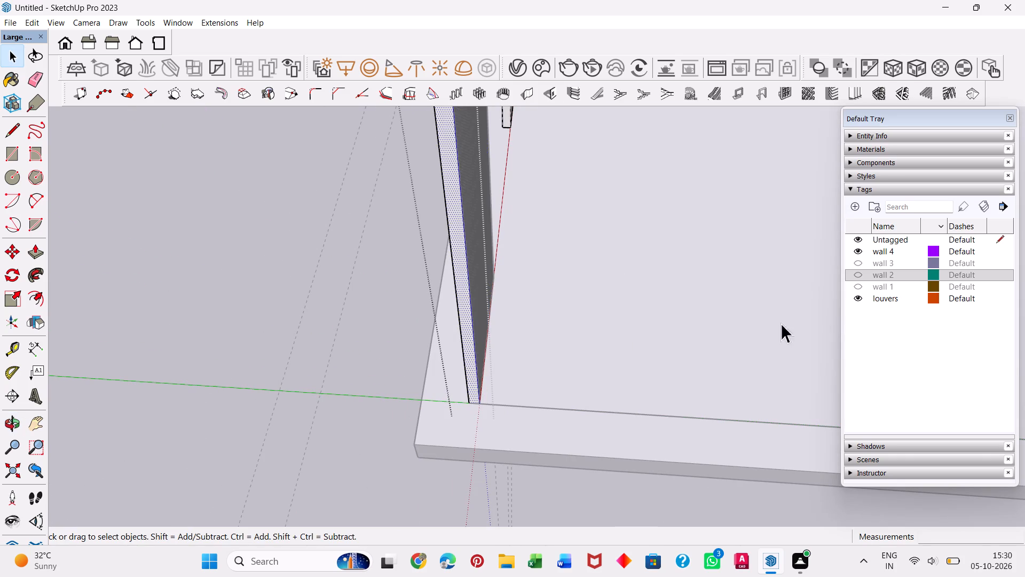
middle_click_drag(384, 300, 762, 290)
left_click(543, 290)
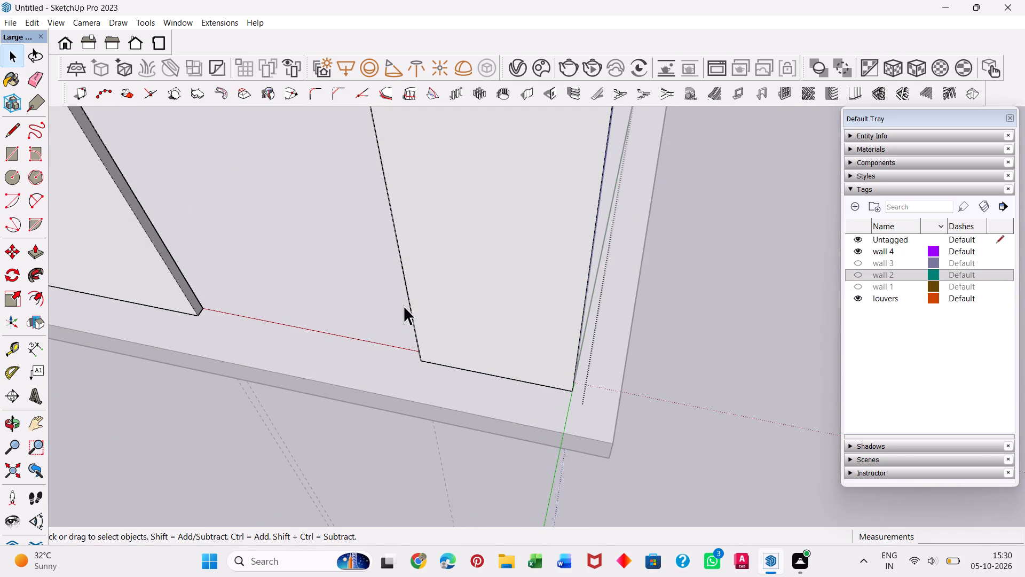
middle_click_drag(405, 313, 758, 345)
left_click(510, 319)
middle_click_drag(413, 342, 745, 361)
scroll(445, 309, "down", 2)
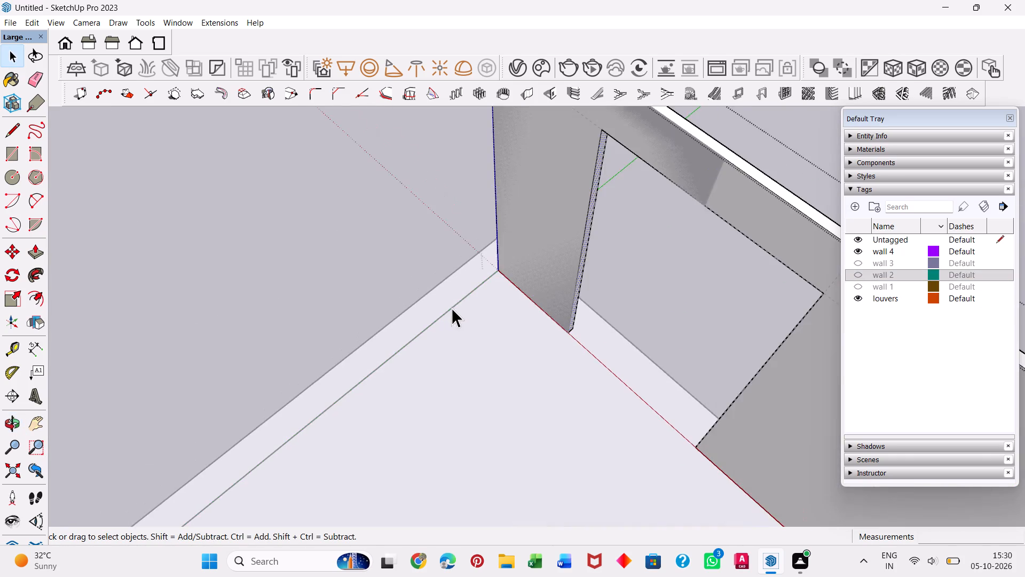
Examine the L-shaped panel's face, side and underside around the upper corner of the opening.
scroll(452, 308, "down", 7)
middle_click_drag(502, 223, 529, 15)
scroll(529, 17, "up", 1)
scroll(501, 207, "up", 1)
scroll(405, 215, "down", 1)
scroll(468, 228, "up", 5)
middle_click_drag(631, 188, 617, 106)
scroll(627, 156, "up", 1)
scroll(569, 182, "up", 3)
middle_click_drag(569, 182, 582, 123)
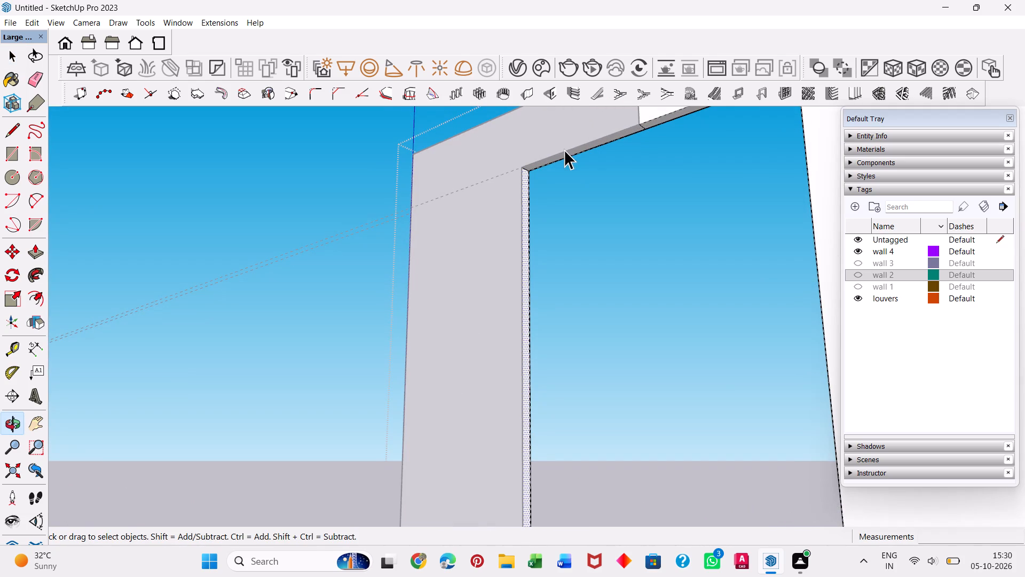
left_click(564, 157)
scroll(551, 156, "up", 3)
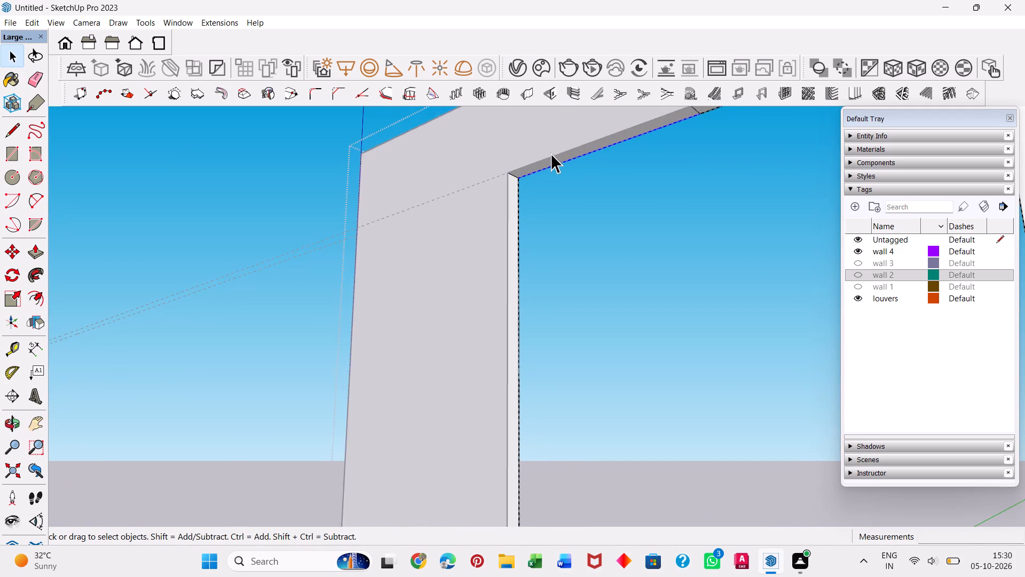
scroll(551, 153, "up", 5)
left_click(544, 166)
left_click(490, 220)
left_click(459, 236)
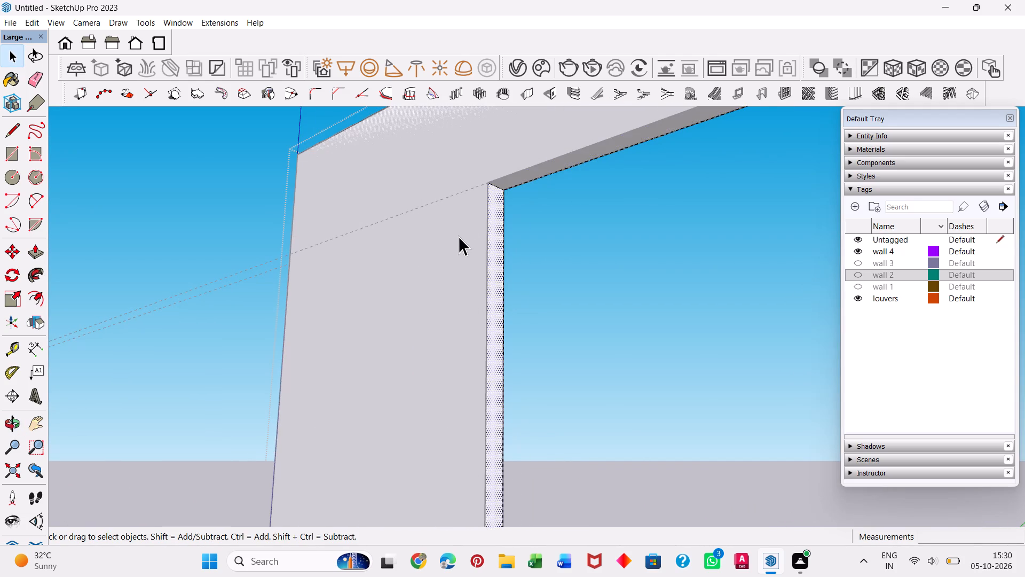
scroll(447, 231, "down", 4)
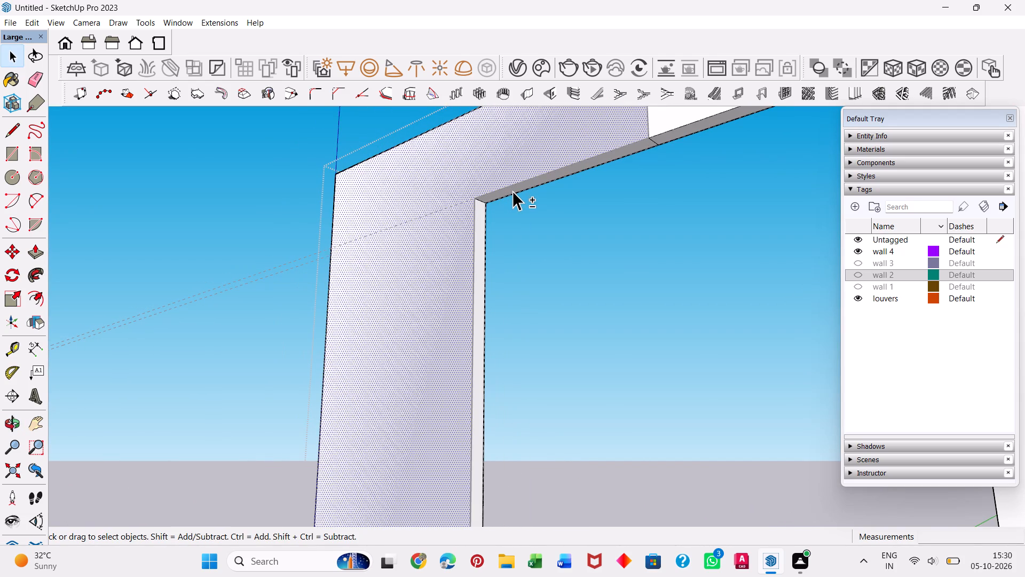
left_click(512, 192, "shift")
left_click(502, 192, "shift")
left_click(505, 198, "shift")
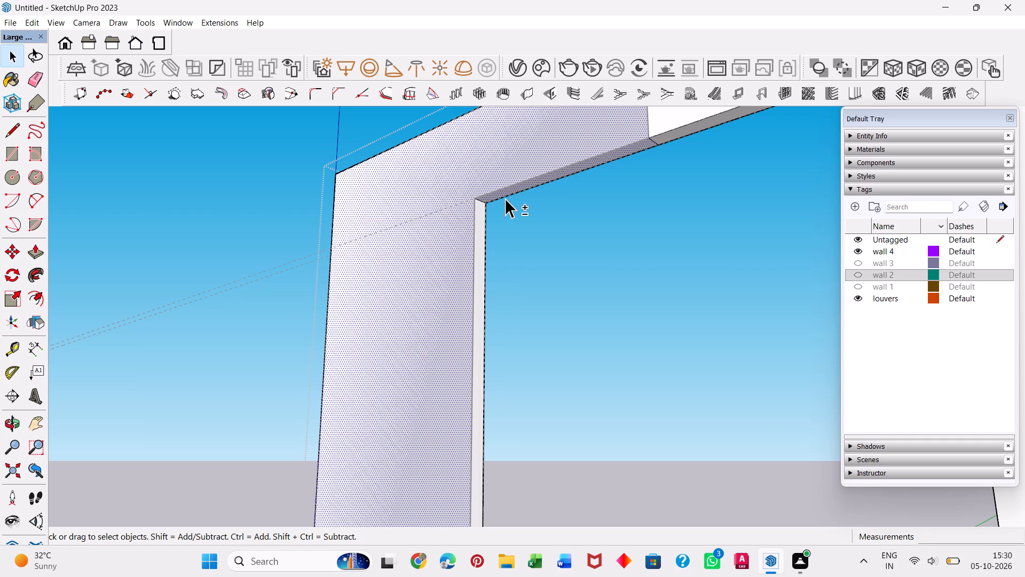
left_click(480, 223, "shift")
scroll(463, 244, "down", 11)
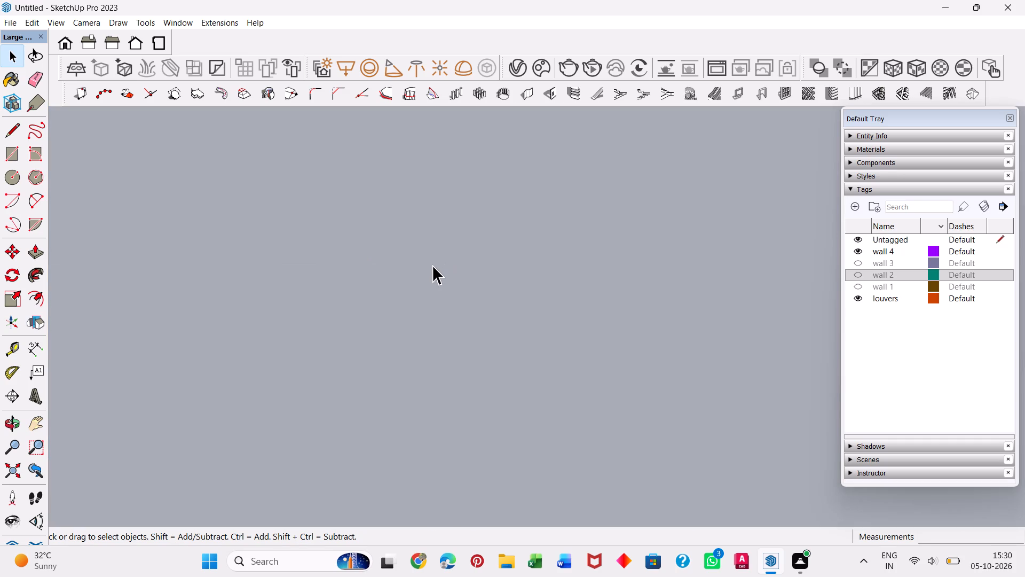
Examine the surround panels from behind, checking how far the back face extends around the opening.
left_click(15, 470)
scroll(402, 283, "down", 6)
middle_click_drag(467, 419, 659, 457)
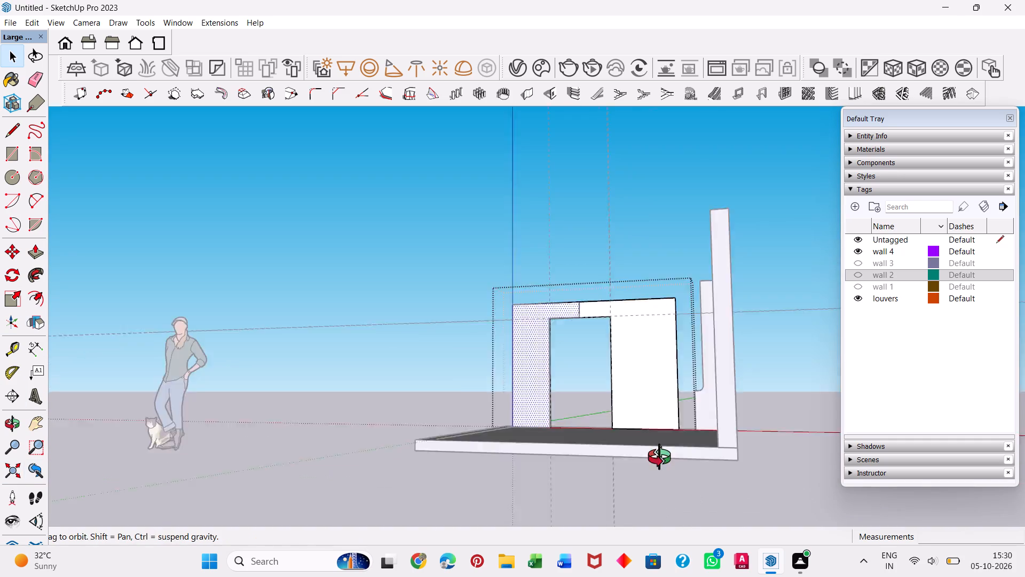
middle_click_drag(659, 457, 860, 464)
middle_click_drag(330, 360, 713, 337)
scroll(714, 337, "down", 7)
middle_click_drag(526, 363, 691, 394)
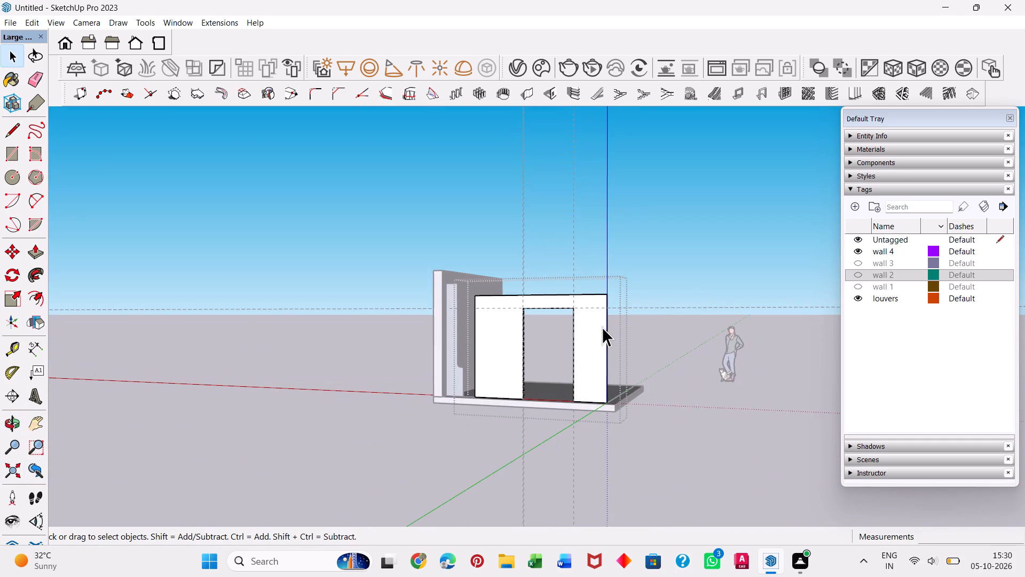
left_click(578, 340, "shift")
double_click(598, 355, "shift")
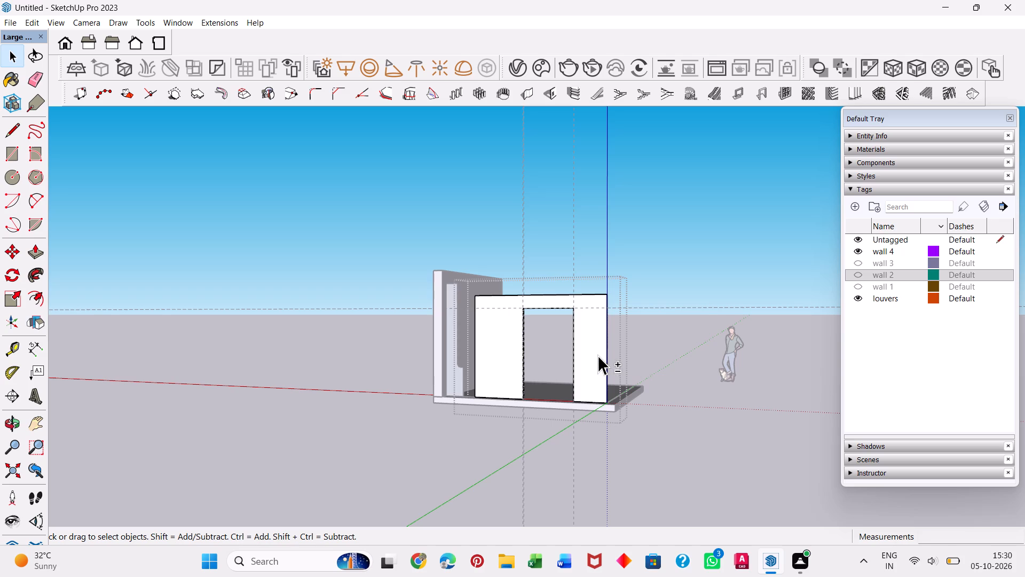
left_click(597, 355, "shift")
double_click(590, 355, "shift")
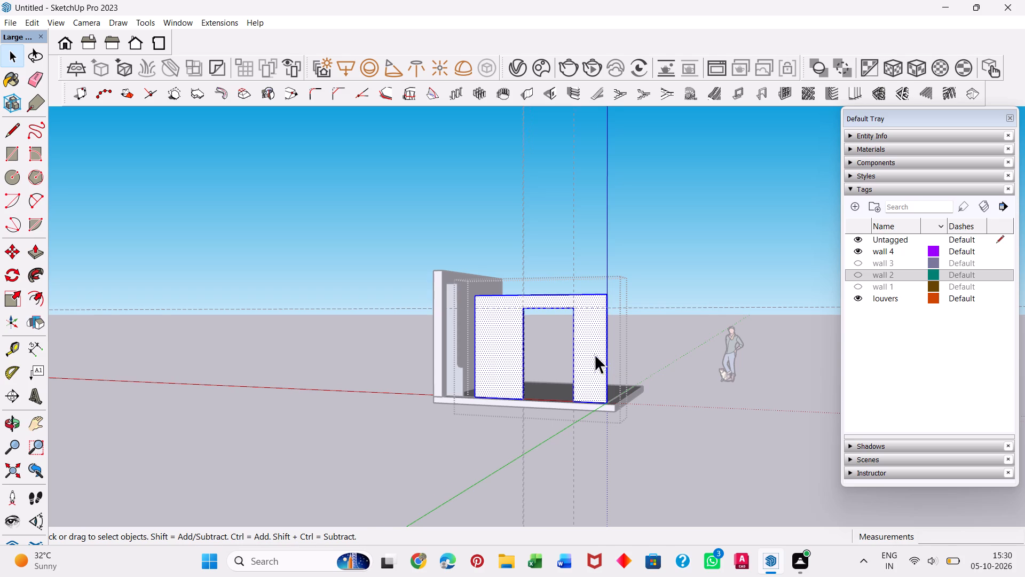
scroll(595, 354, "down", 5)
key("space")
left_click(735, 429)
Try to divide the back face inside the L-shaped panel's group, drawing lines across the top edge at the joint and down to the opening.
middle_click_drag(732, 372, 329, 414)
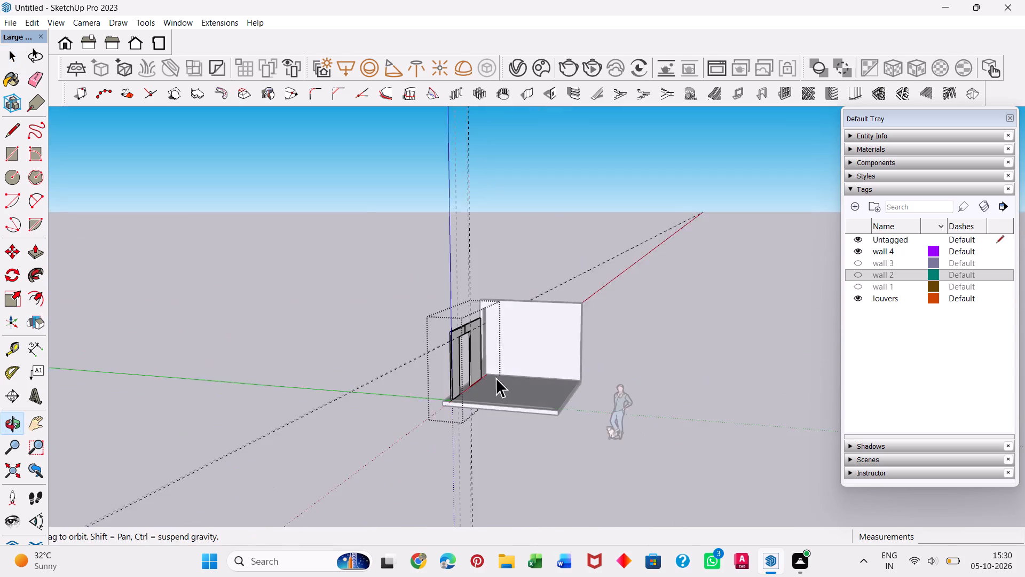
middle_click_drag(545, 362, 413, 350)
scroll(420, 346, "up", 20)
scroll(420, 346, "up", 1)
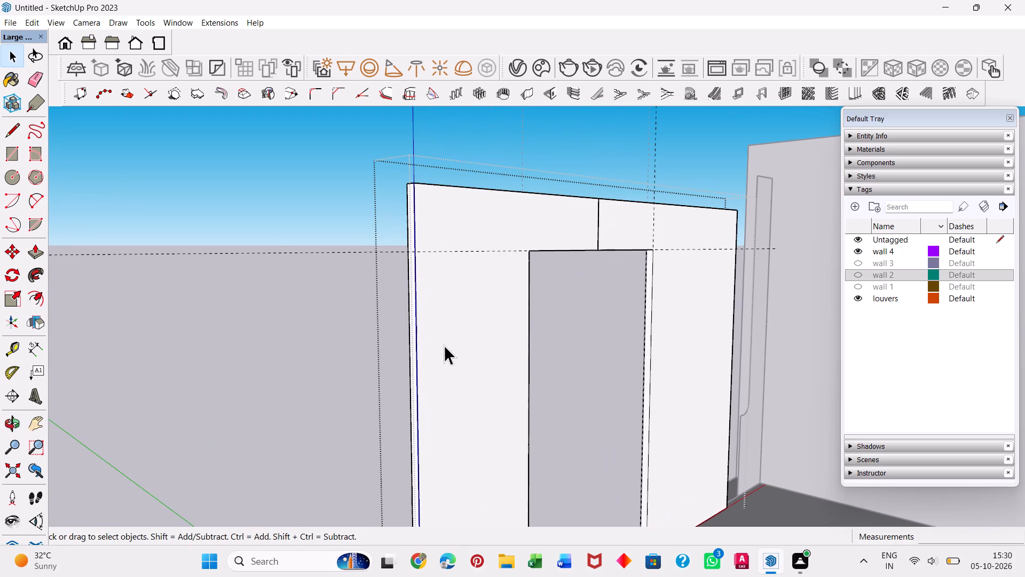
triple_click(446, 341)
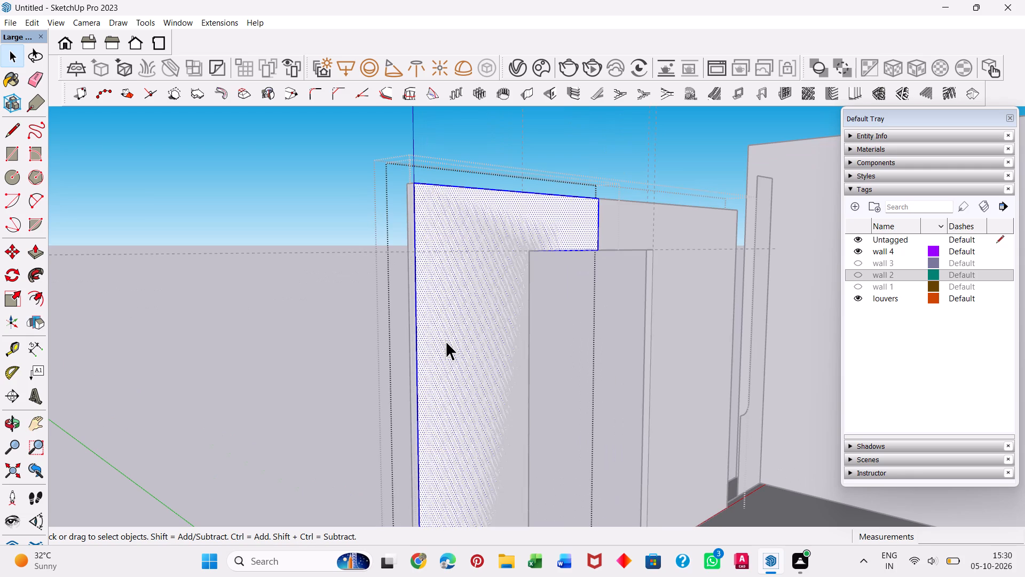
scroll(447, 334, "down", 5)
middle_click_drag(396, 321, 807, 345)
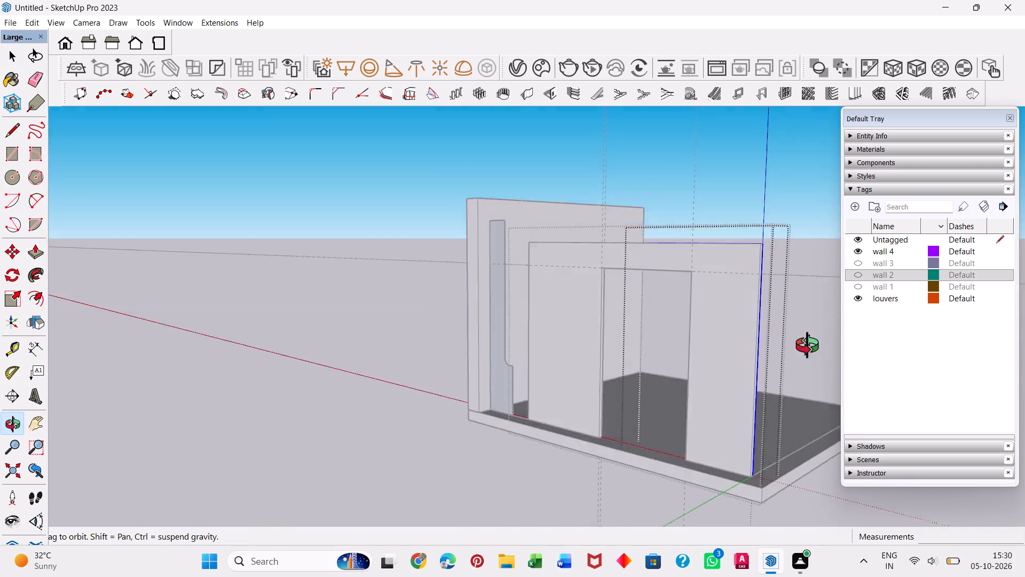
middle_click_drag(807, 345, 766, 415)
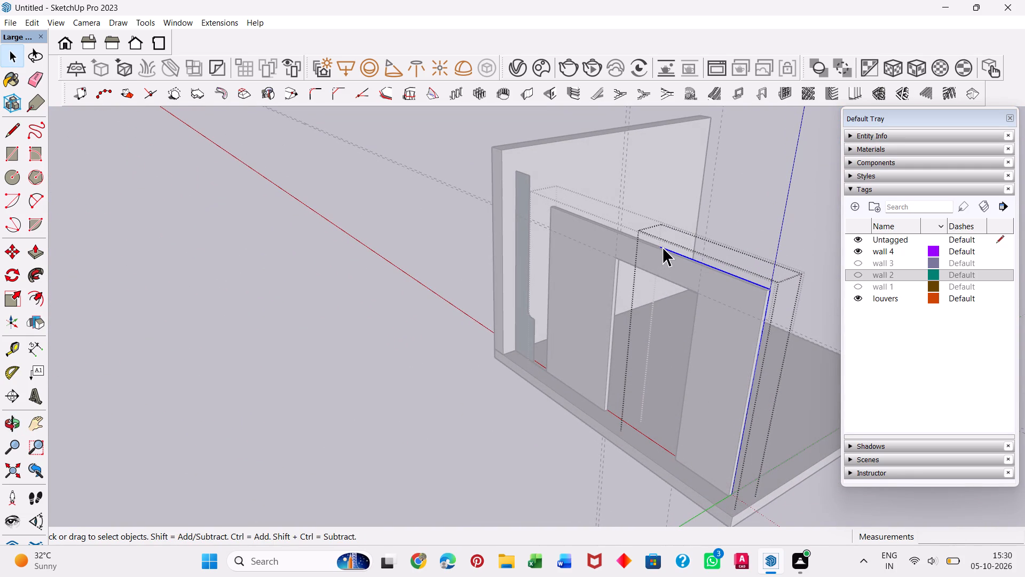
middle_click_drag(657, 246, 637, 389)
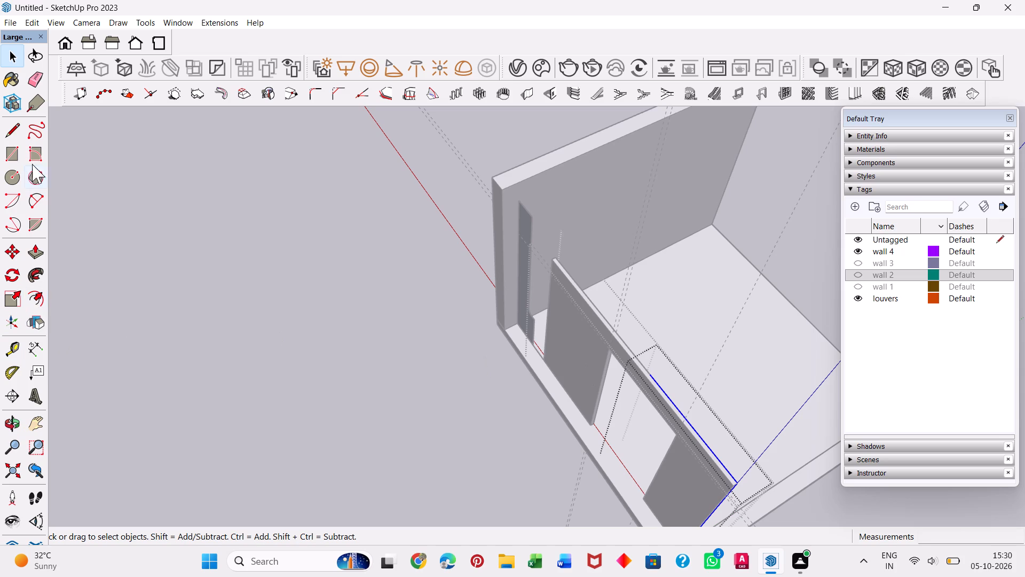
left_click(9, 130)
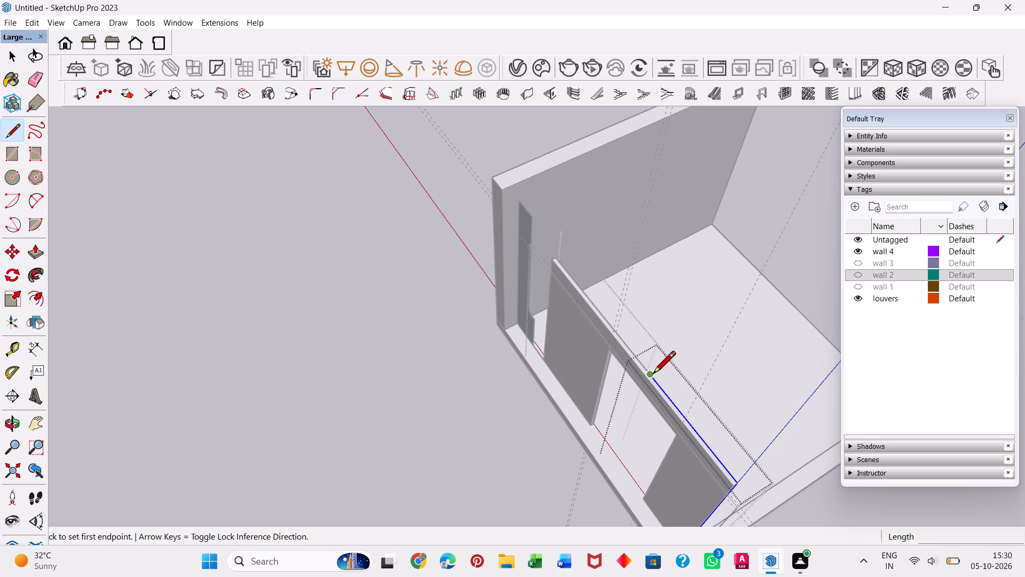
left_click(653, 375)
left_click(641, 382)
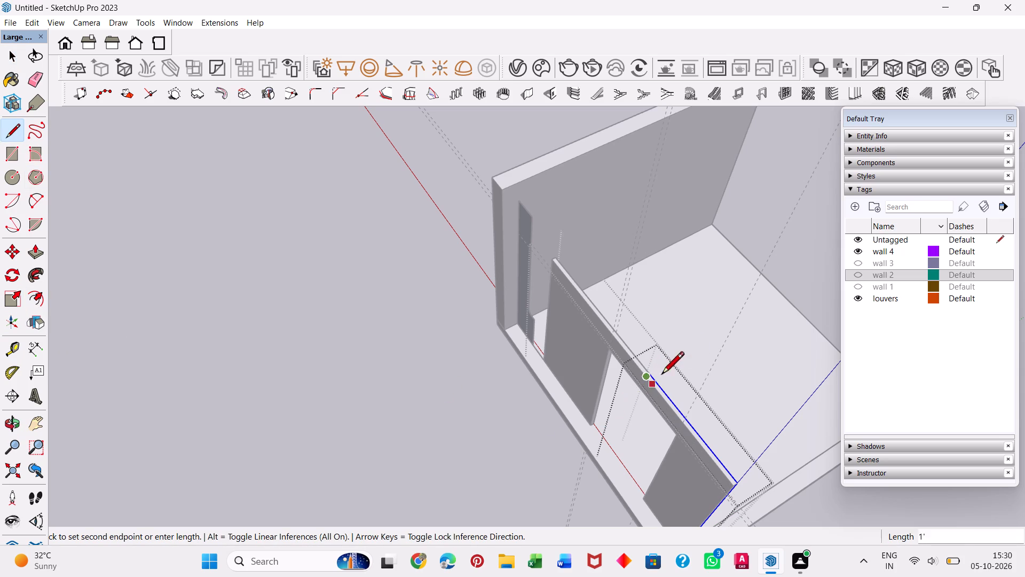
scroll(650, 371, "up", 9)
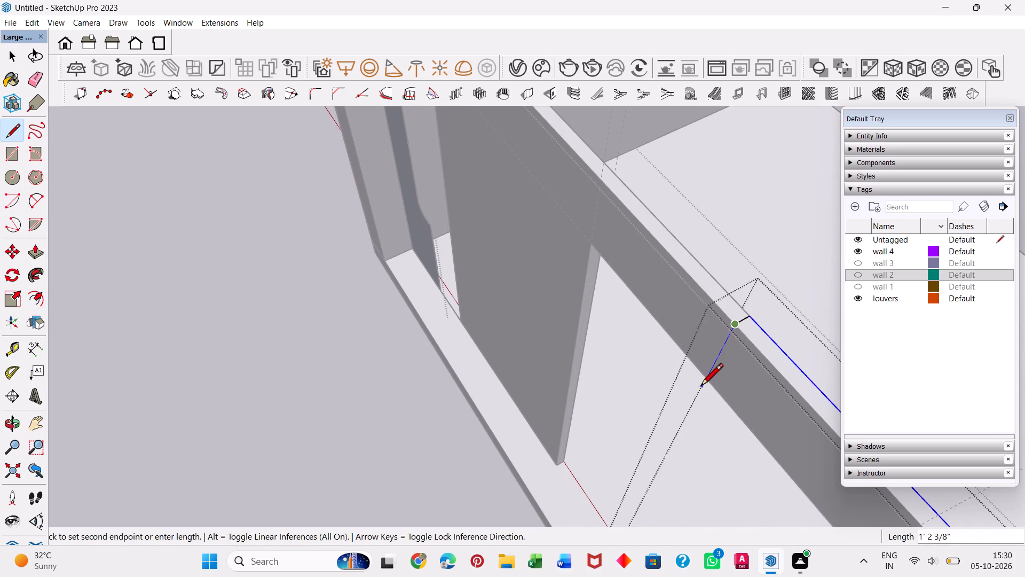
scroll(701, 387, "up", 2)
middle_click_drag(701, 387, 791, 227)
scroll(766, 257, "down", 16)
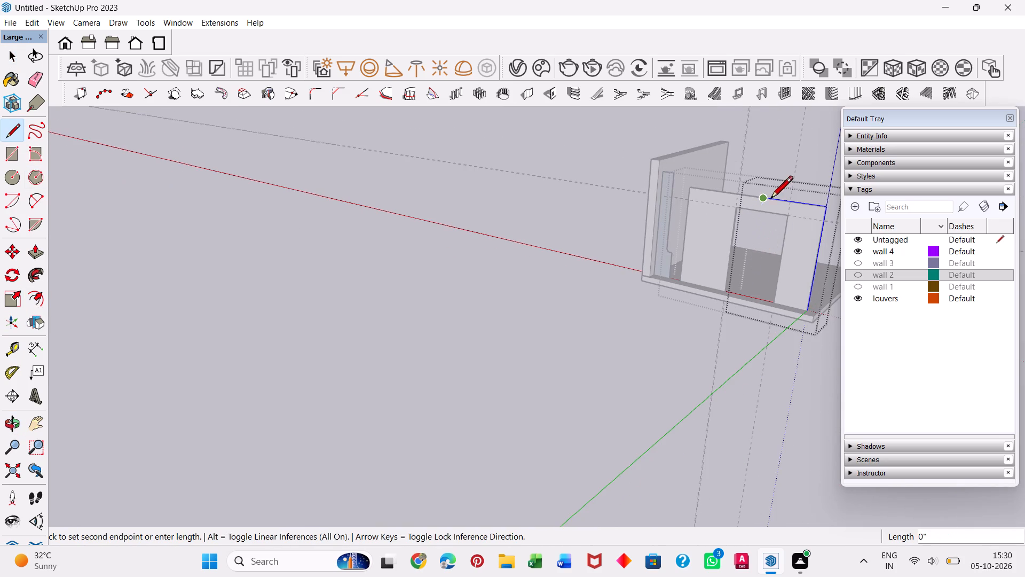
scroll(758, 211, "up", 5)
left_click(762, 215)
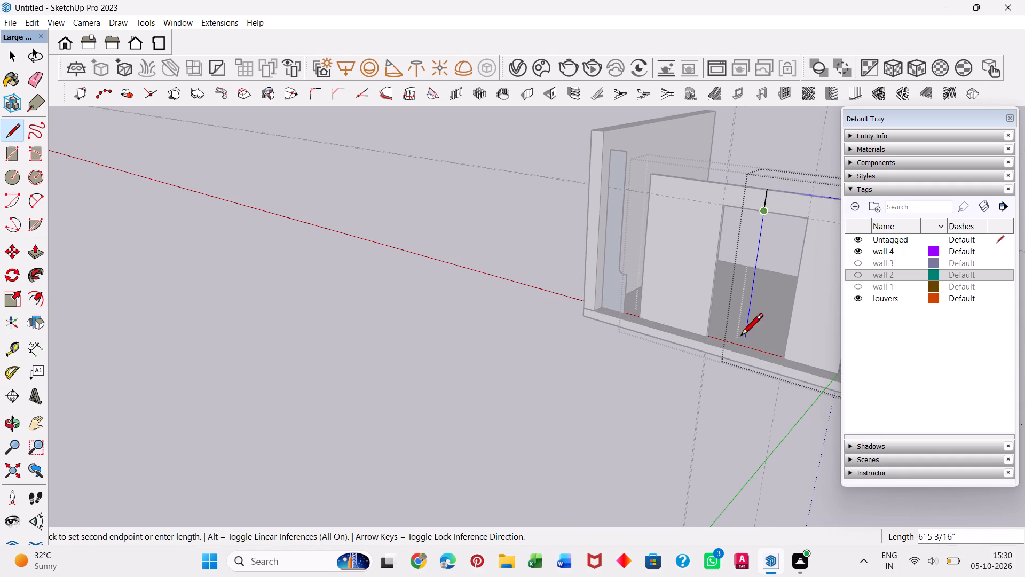
Check the division of the back face by selecting it inside the adjoining panel's group.
key("space")
scroll(794, 292, "down", 8)
left_click(795, 287)
double_click(795, 287)
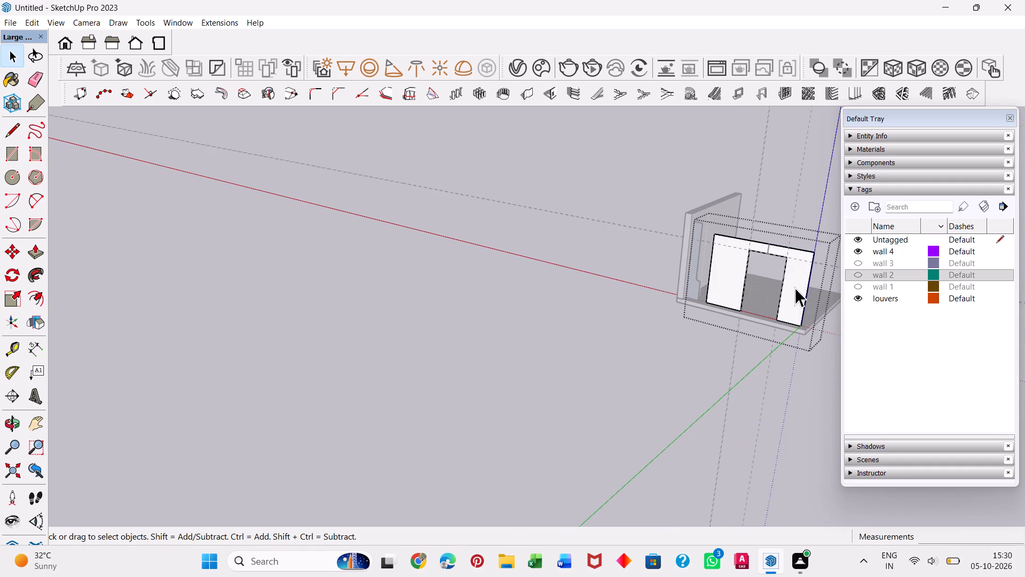
double_click(795, 287)
double_click(775, 253)
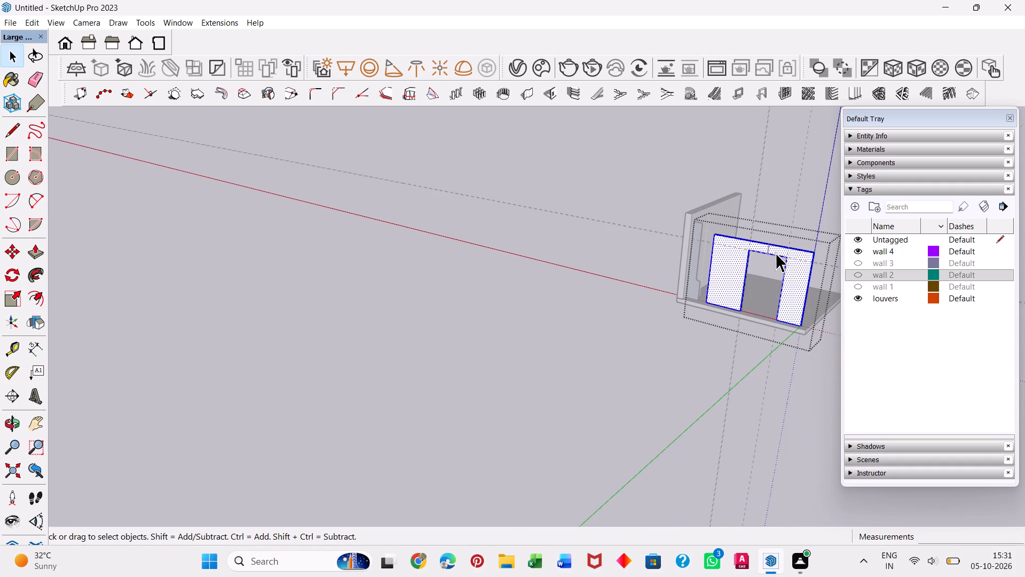
left_click(13, 121)
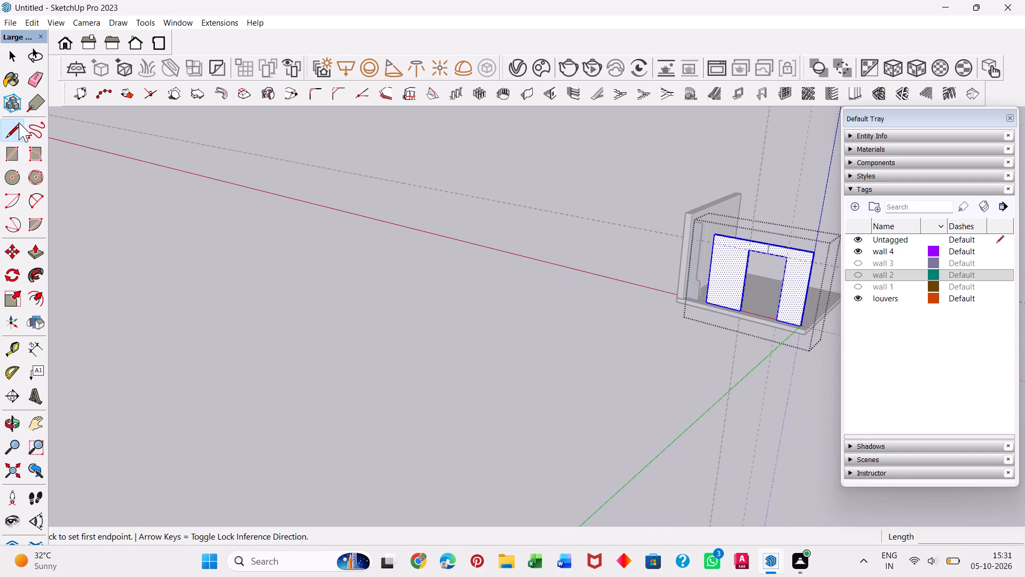
key("Escape")
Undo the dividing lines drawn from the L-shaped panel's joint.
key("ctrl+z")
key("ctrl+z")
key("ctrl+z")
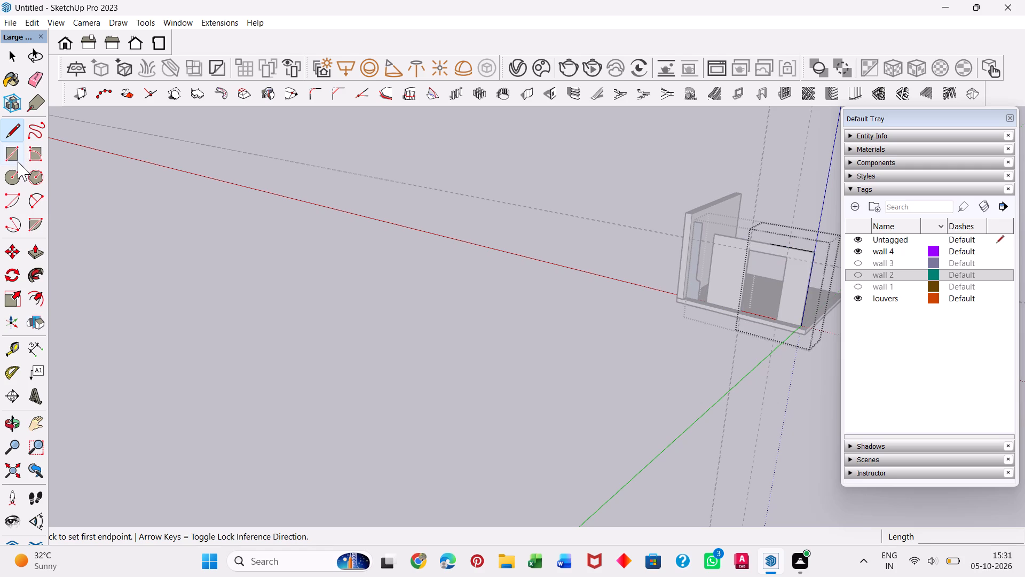
Inside the adjoining panel's group, draw a 2" line across the top edge, level with the L-shaped panel's joint.
middle_click_drag(774, 301, 676, 457)
scroll(673, 457, "down", 2)
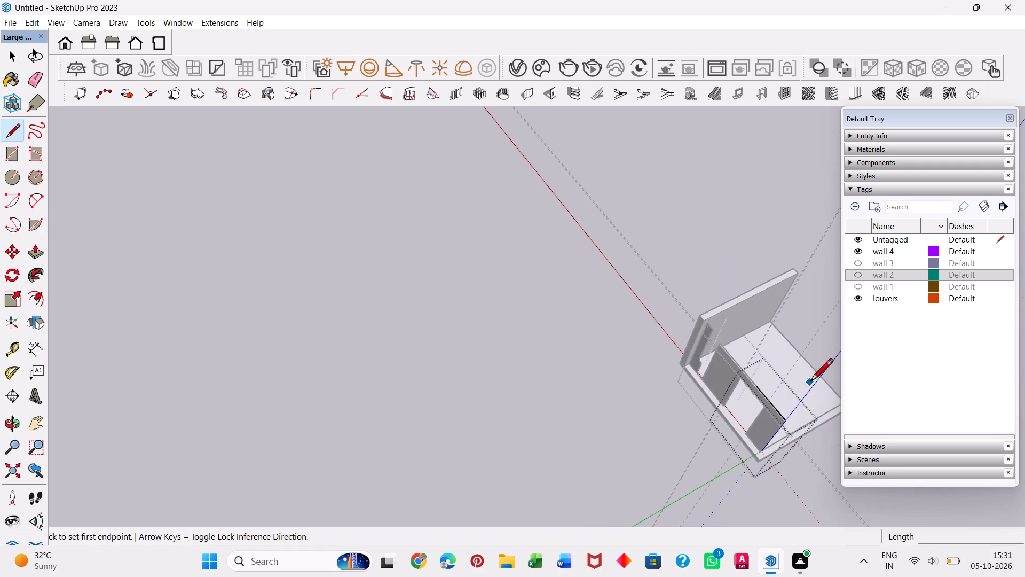
key("space")
left_click(802, 456)
scroll(768, 392, "up", 7)
middle_click_drag(764, 425, 709, 429)
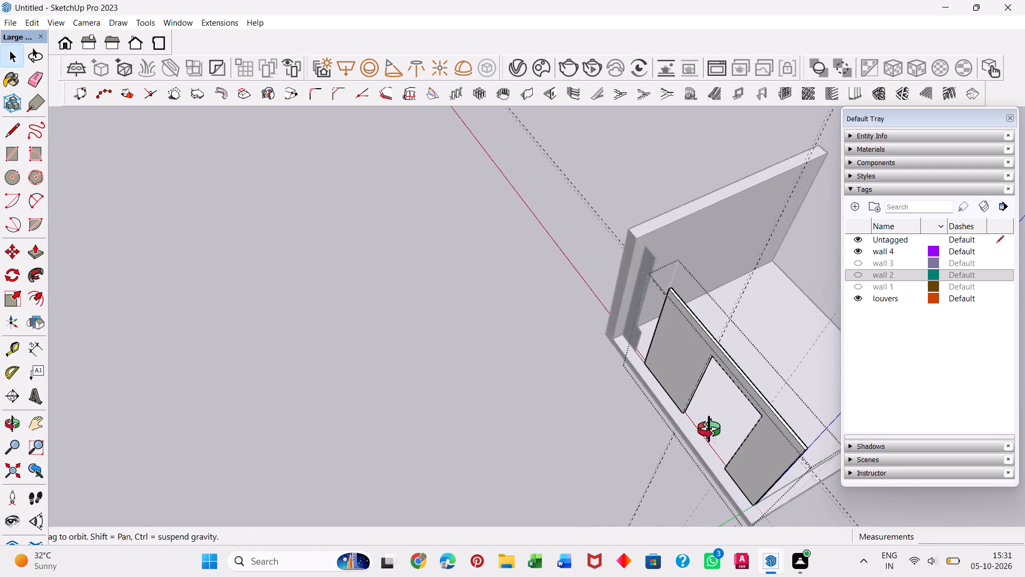
middle_click_drag(709, 429, 625, 315)
double_click(706, 466)
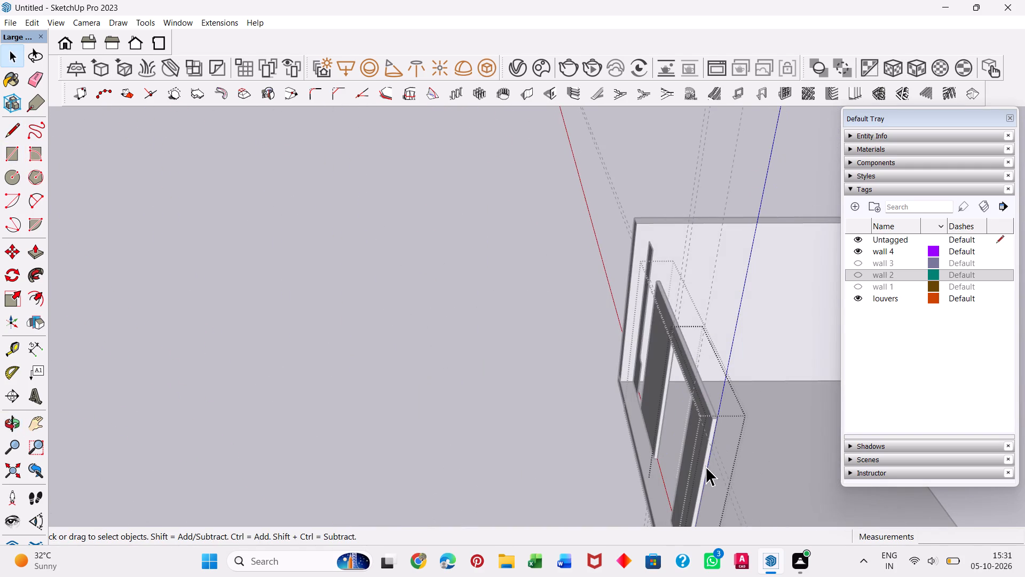
double_click(706, 466)
middle_click_drag(646, 455, 822, 430)
scroll(720, 464, "up", 1)
triple_click(658, 285)
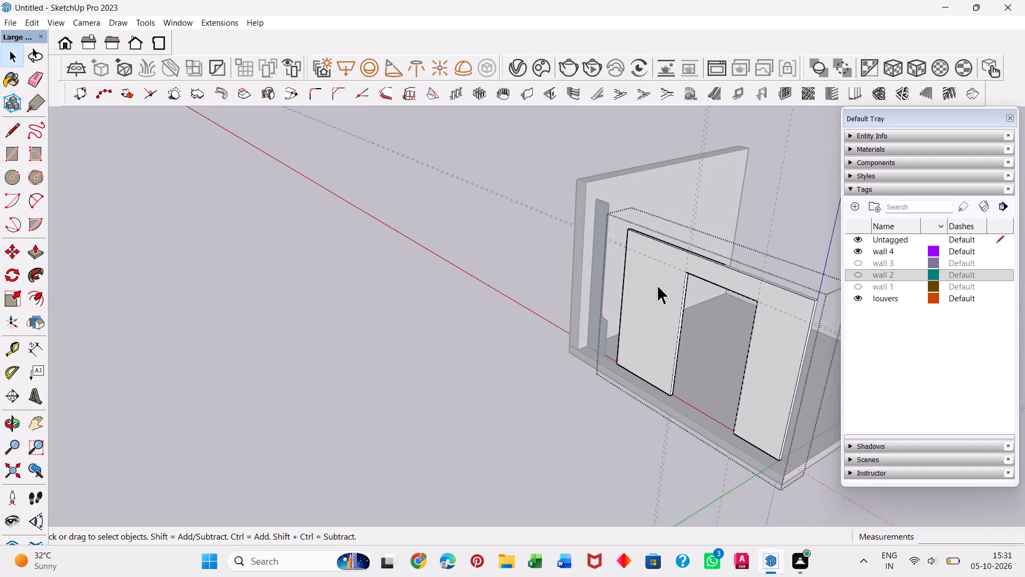
left_click(657, 285)
middle_click_drag(734, 276, 621, 355)
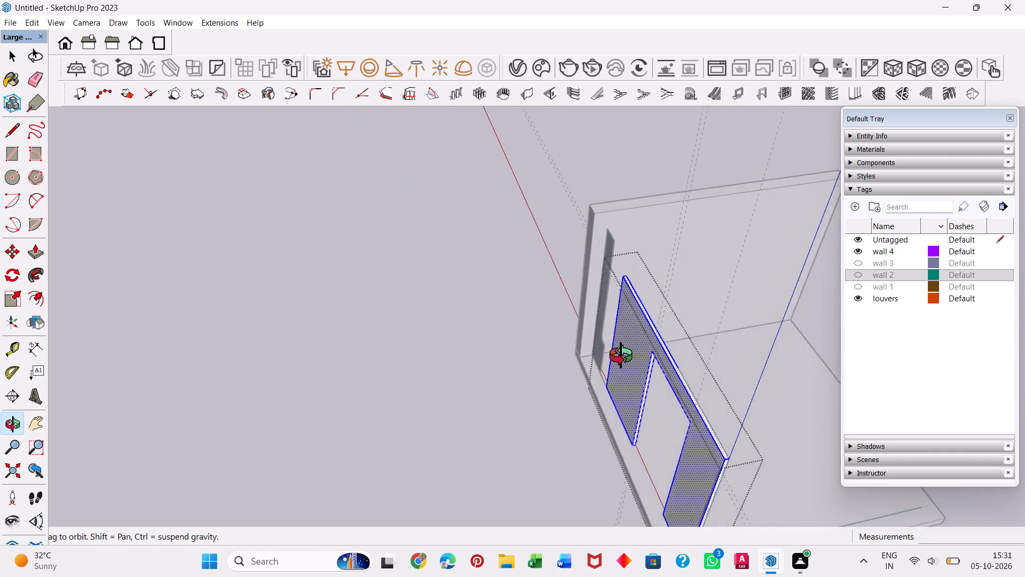
middle_click_drag(621, 355, 571, 333)
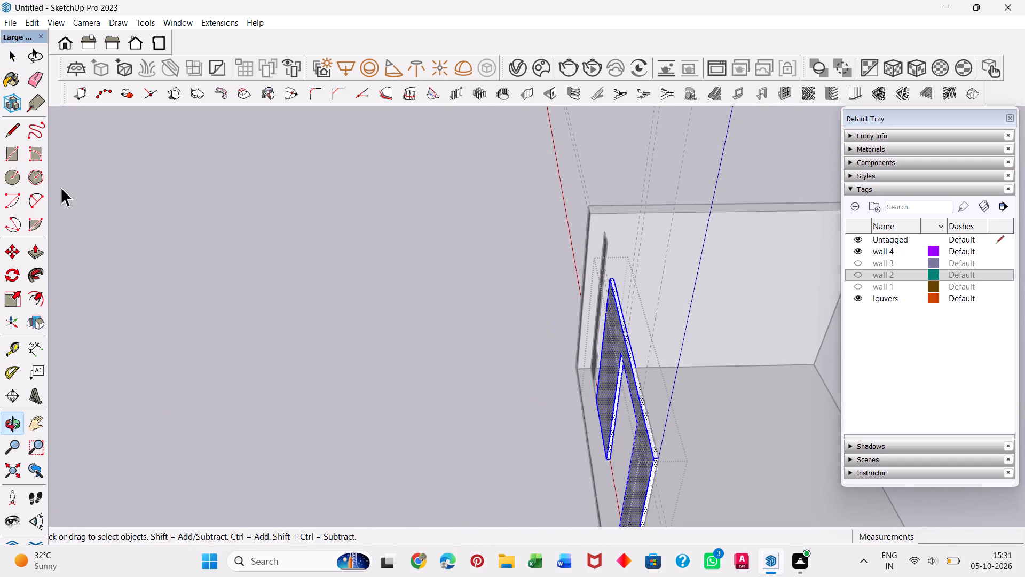
left_click(14, 130)
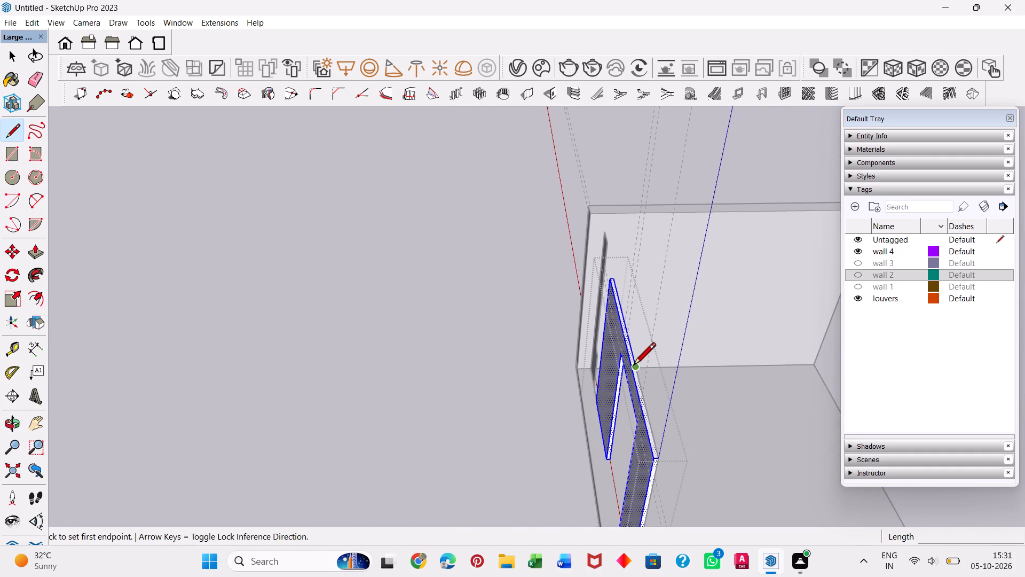
left_click(636, 368)
left_click(625, 369)
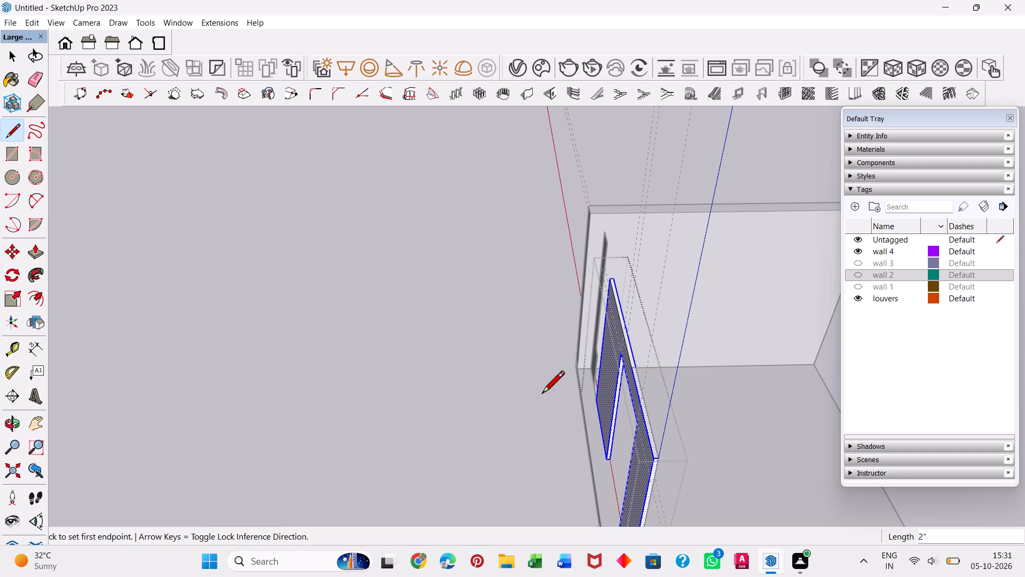
Draw a line about 1' long down the panel's outer face, from the top-edge joint to the opening's head.
middle_click_drag(557, 399, 764, 364)
middle_click_drag(700, 295, 835, 279)
left_click(709, 232)
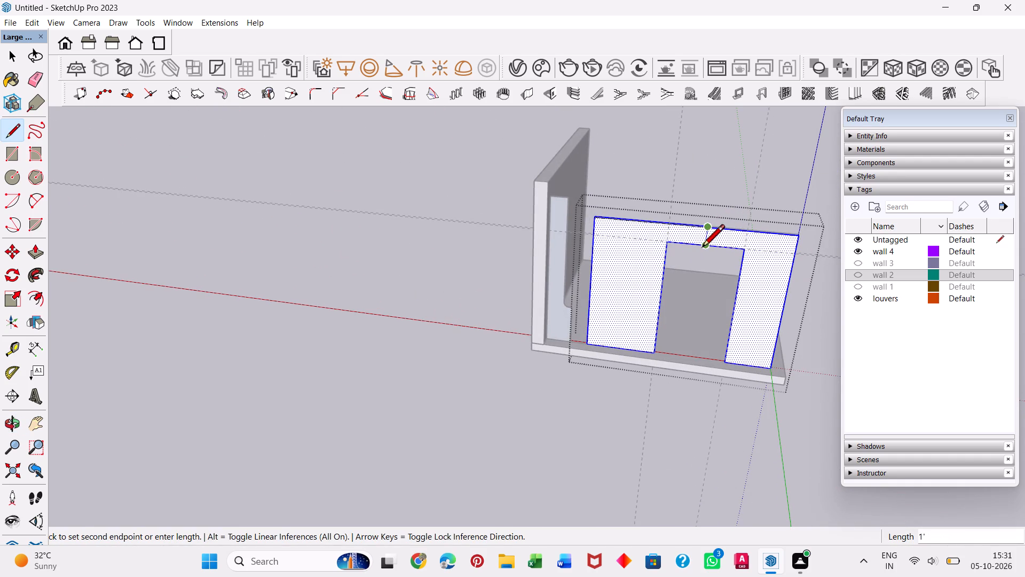
scroll(707, 247, "up", 9)
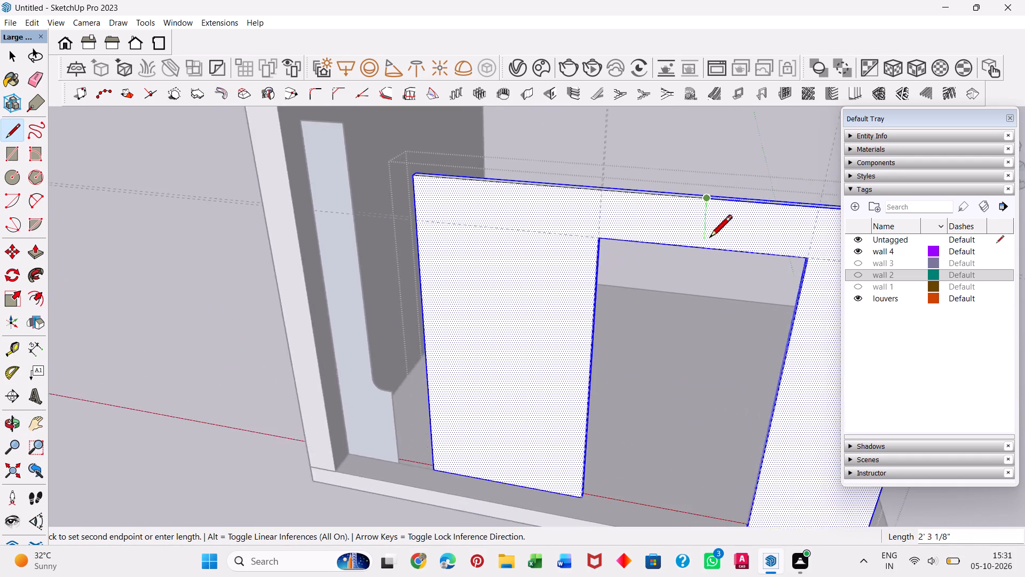
scroll(709, 239, "up", 7)
left_click(703, 248)
key("space")
Check the new division by selecting faces and connected geometry beside the joint from the room side.
scroll(666, 239, "down", 7)
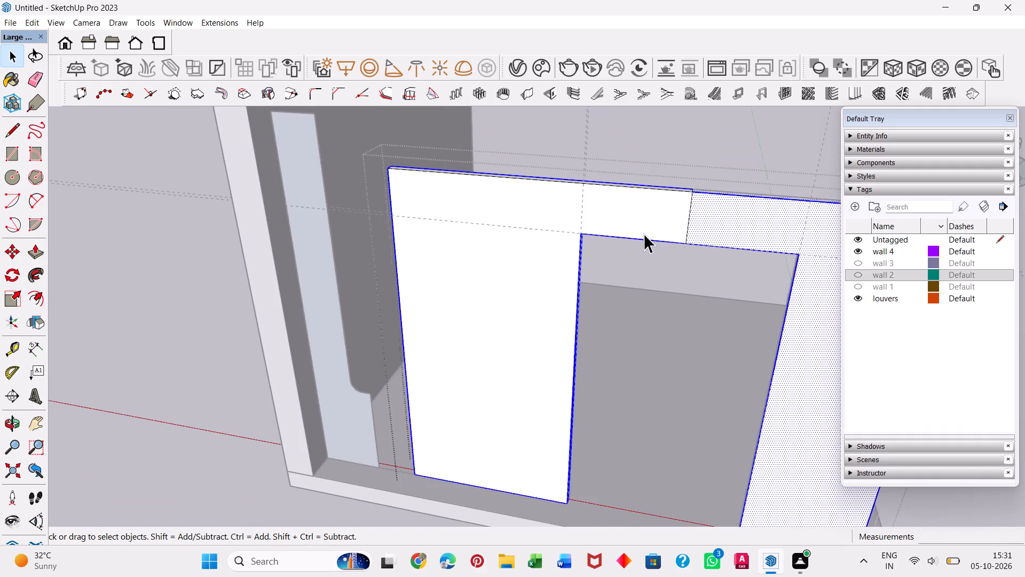
scroll(644, 233, "down", 4)
scroll(778, 286, "down", 1)
middle_click_drag(778, 286, 420, 318)
scroll(420, 318, "down", 8)
left_click(633, 325)
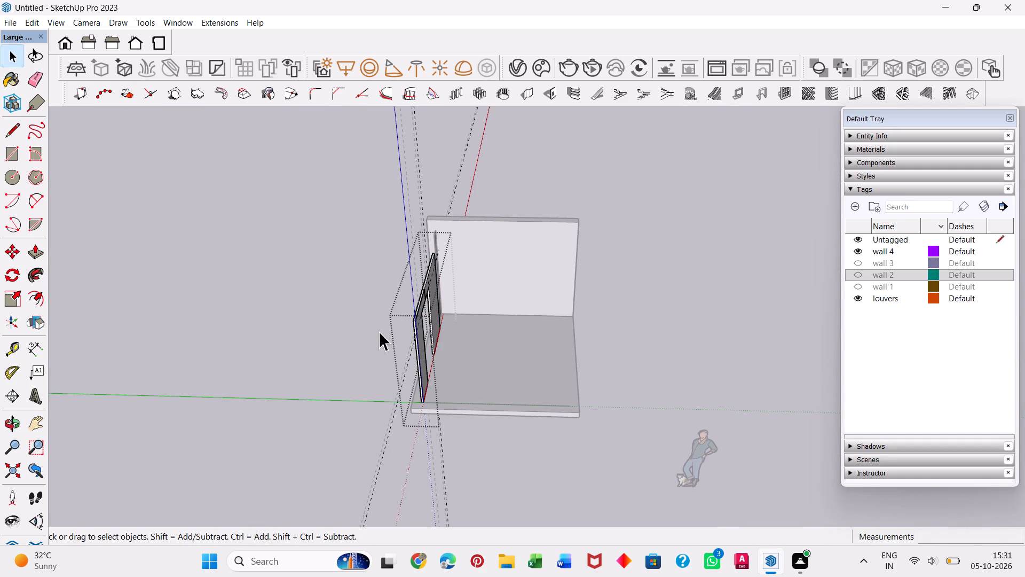
scroll(409, 319, "up", 15)
left_click(424, 288)
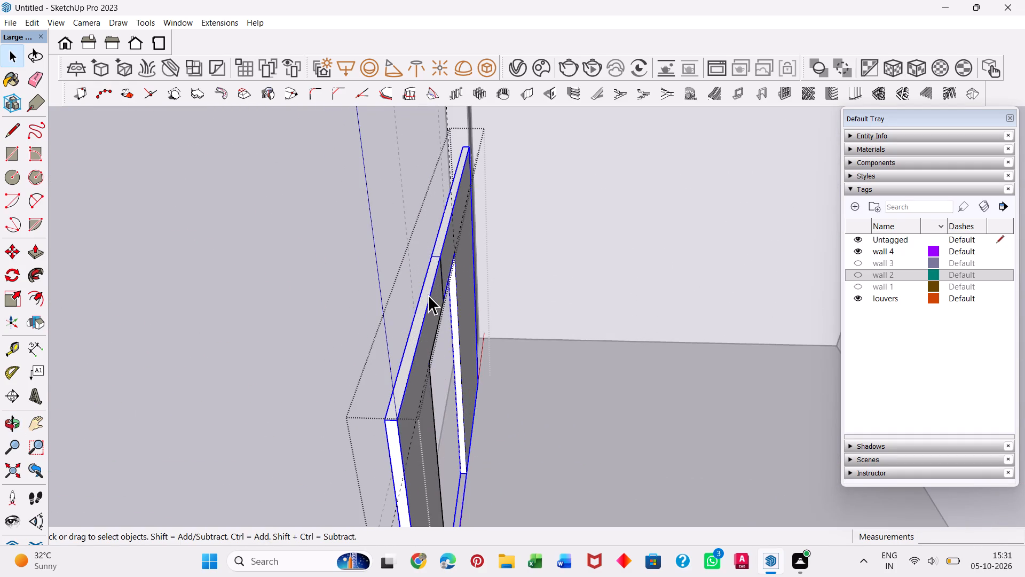
triple_click(428, 295)
left_click(425, 295)
left_click(425, 295)
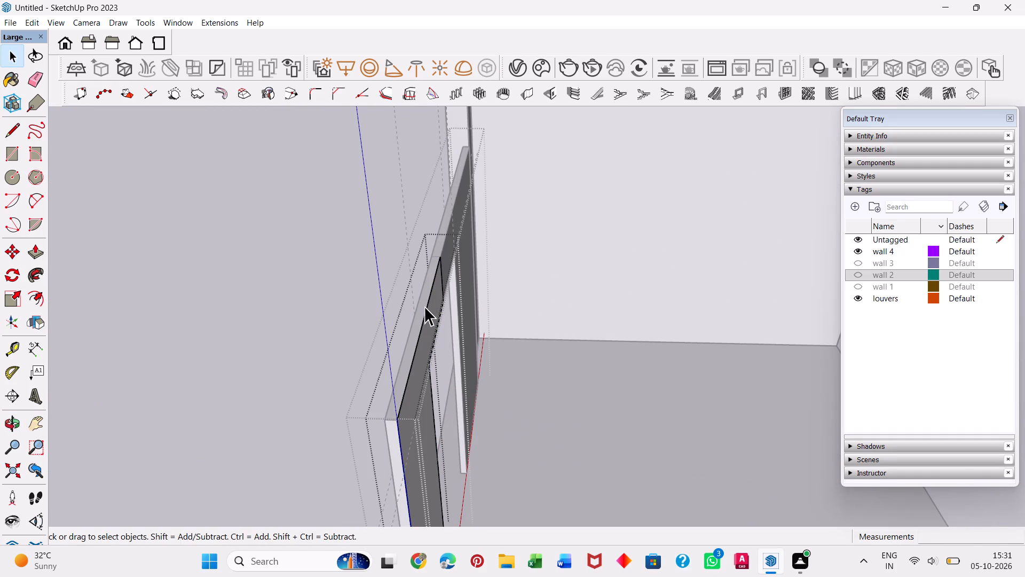
left_click(425, 317)
double_click(429, 323)
double_click(429, 325)
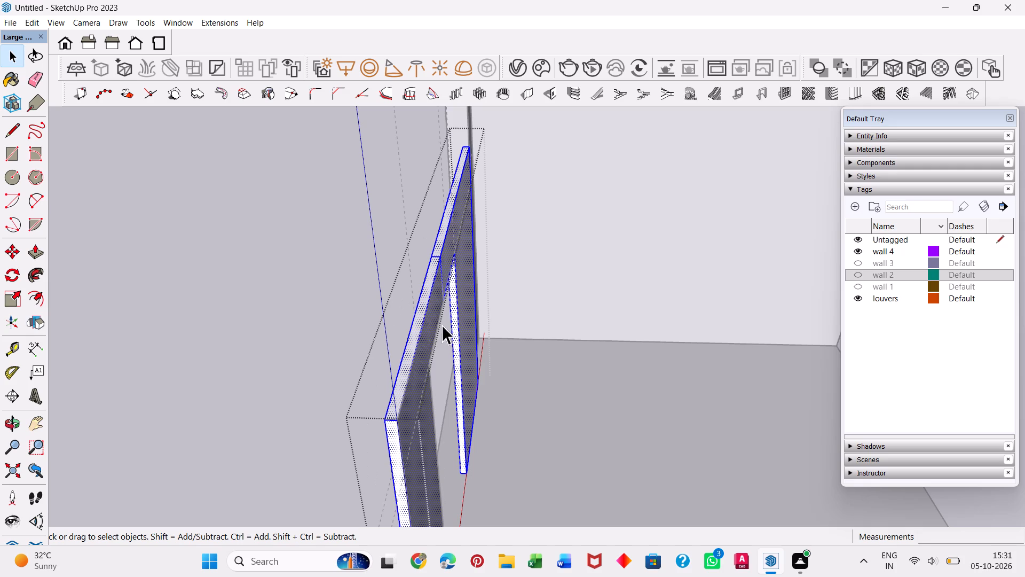
Clear the selection and recheck which faces are picked on the room side of the divided panel.
left_click(608, 339)
left_click(361, 273)
left_click(417, 356)
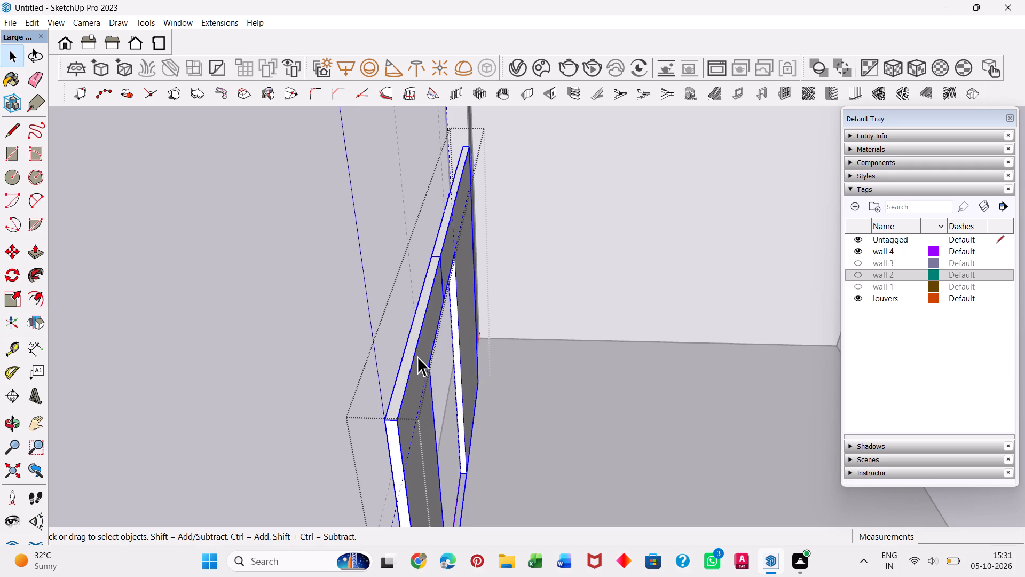
double_click(417, 356)
left_click(418, 356)
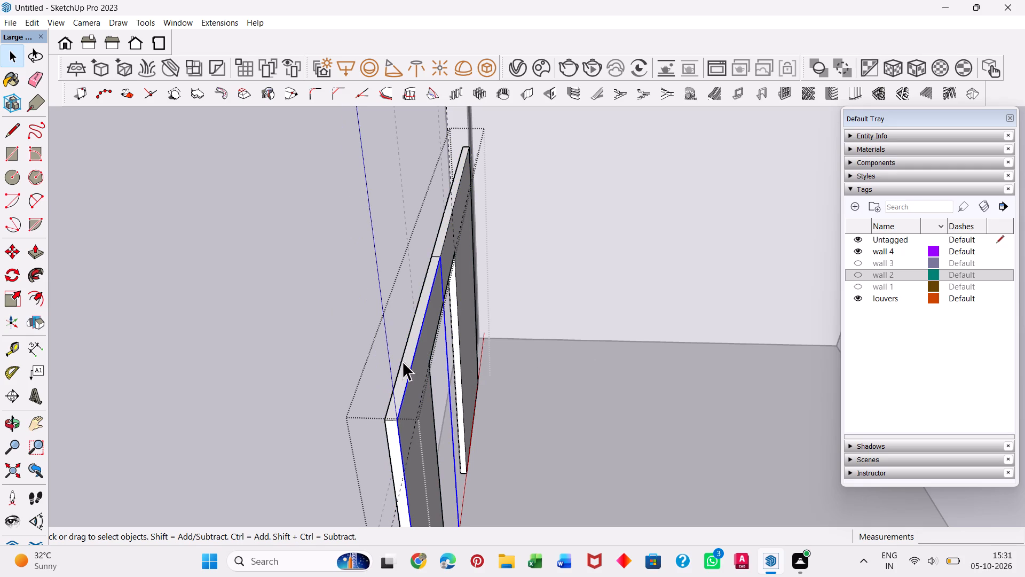
double_click(414, 386)
double_click(414, 386)
double_click(414, 386)
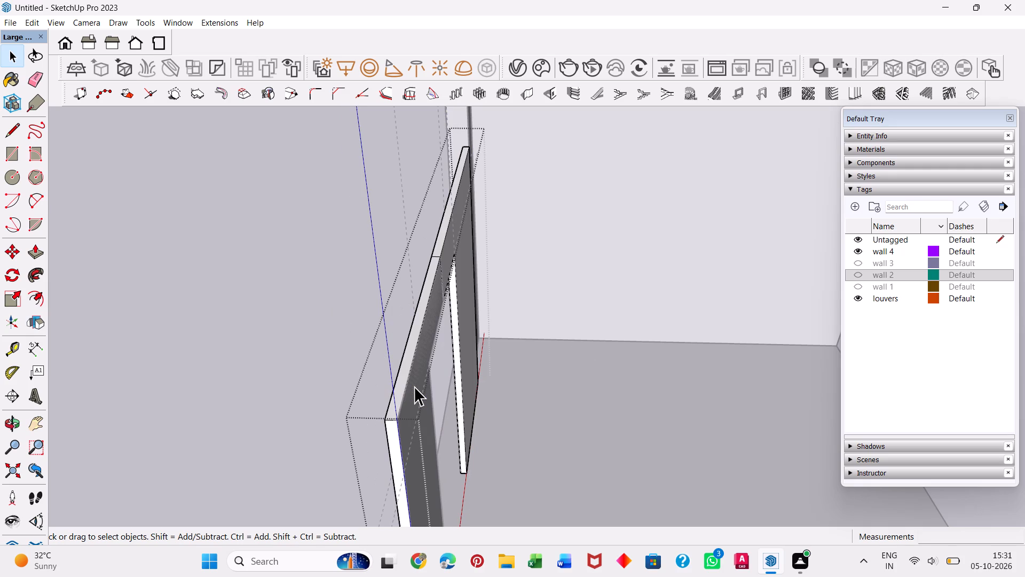
double_click(414, 386)
left_click(281, 288)
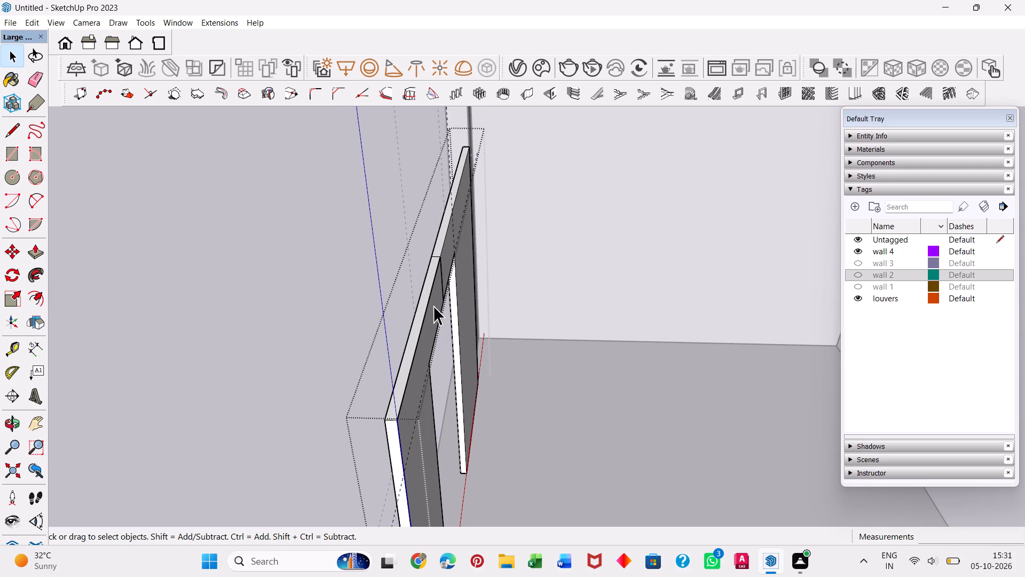
Examine the L-shaped panel's nested group and the connected geometry of the adjoining panel.
left_click(435, 307)
double_click(433, 307)
middle_click_drag(429, 341, 294, 101)
scroll(335, 218, "up", 1)
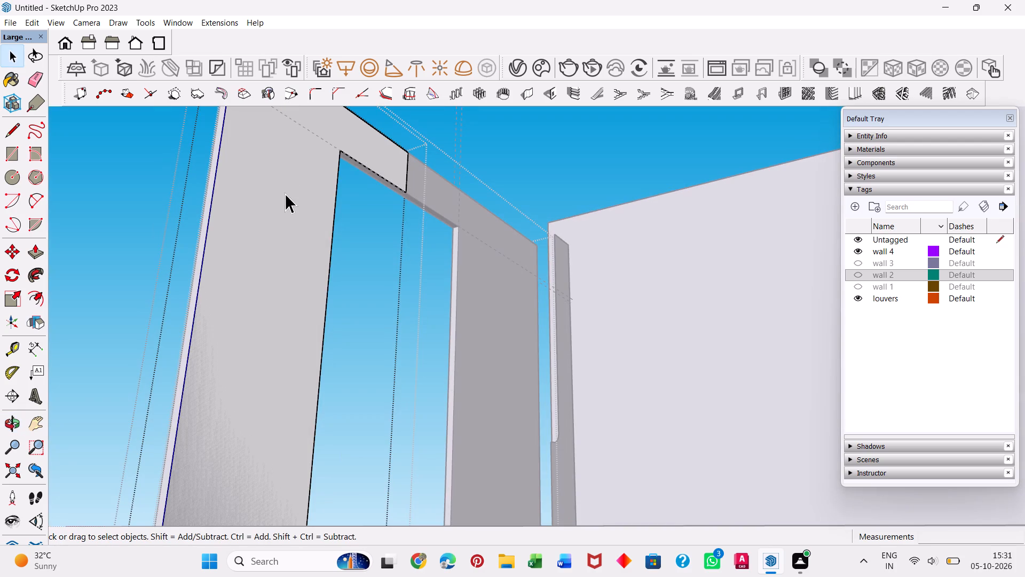
left_click(287, 208, "shift")
middle_click_drag(195, 212, 525, 272)
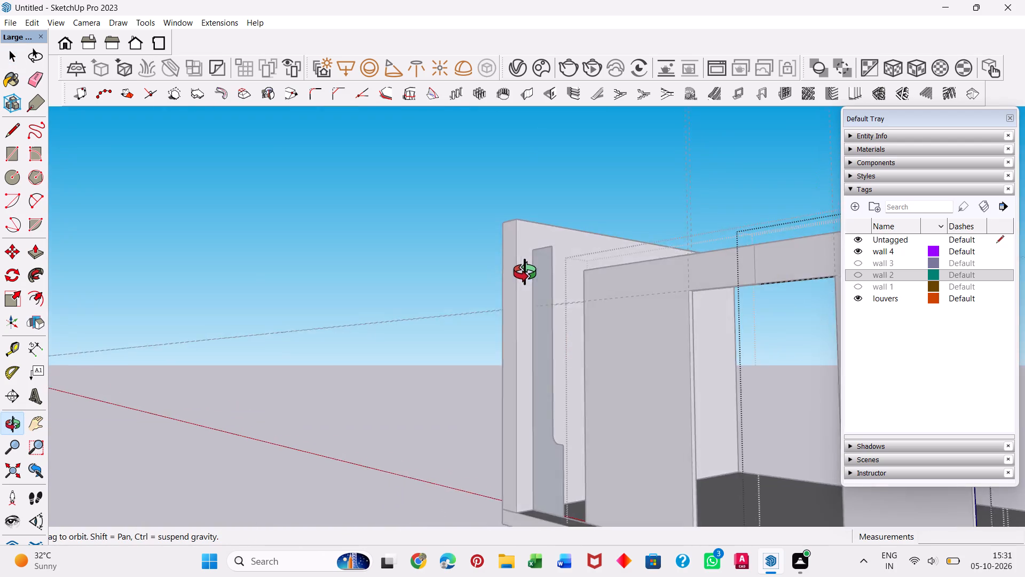
middle_click_drag(525, 272, 354, 276)
scroll(354, 276, "down", 6)
left_click(568, 363, "shift")
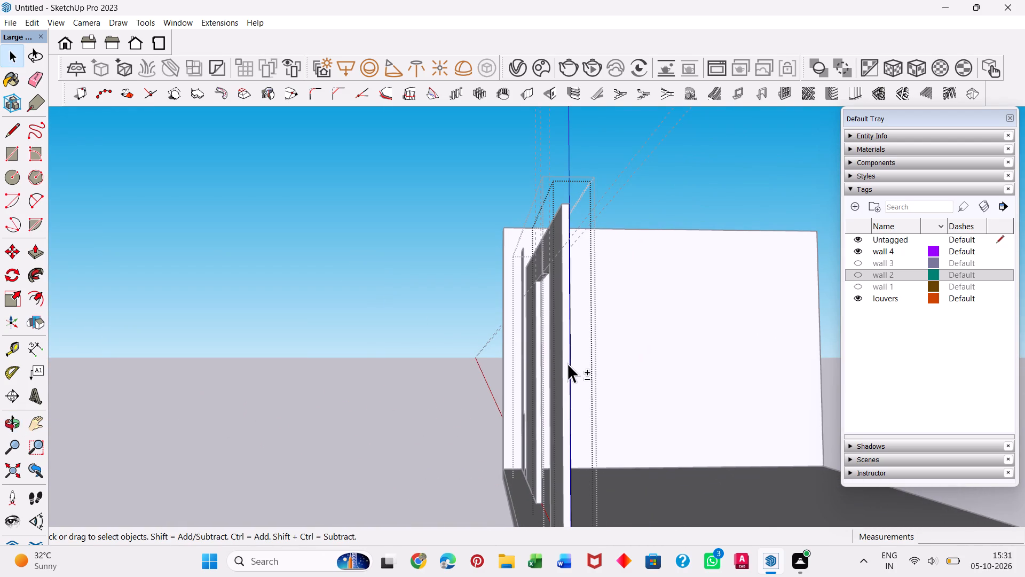
double_click(566, 365, "shift")
double_click(564, 365, "shift")
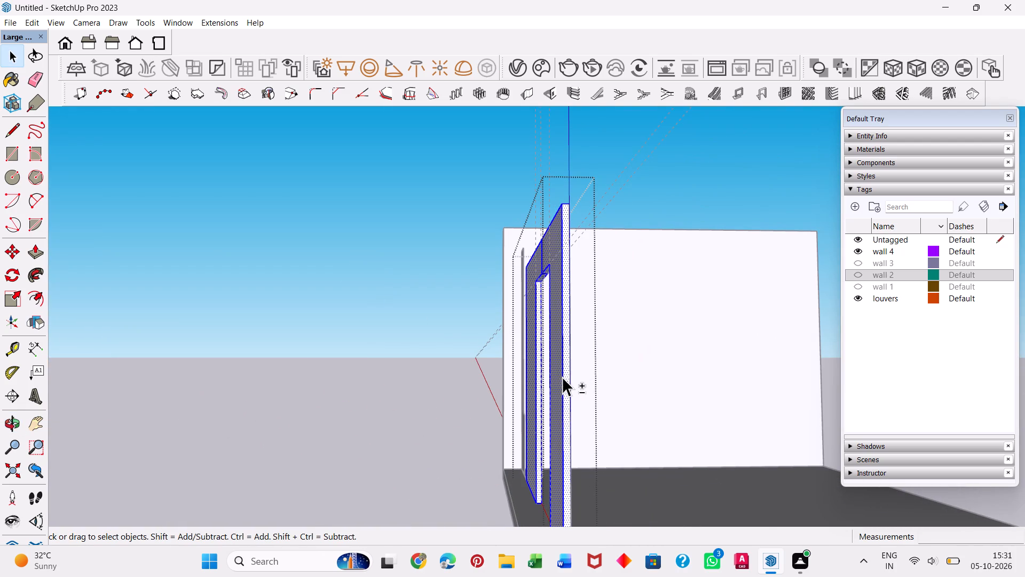
triple_click(565, 378, "shift")
double_click(557, 379, "shift")
Select the outer, end, inner and top faces of the L-shaped section on the near side of the joint.
middle_click_drag(520, 384, 521, 388)
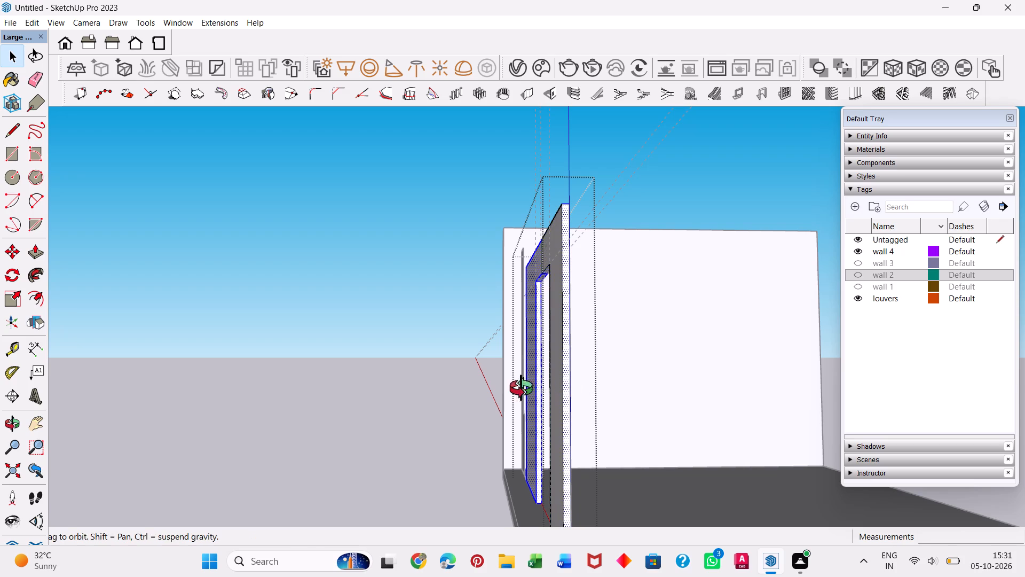
middle_click_drag(521, 388, 666, 442)
left_click(724, 304)
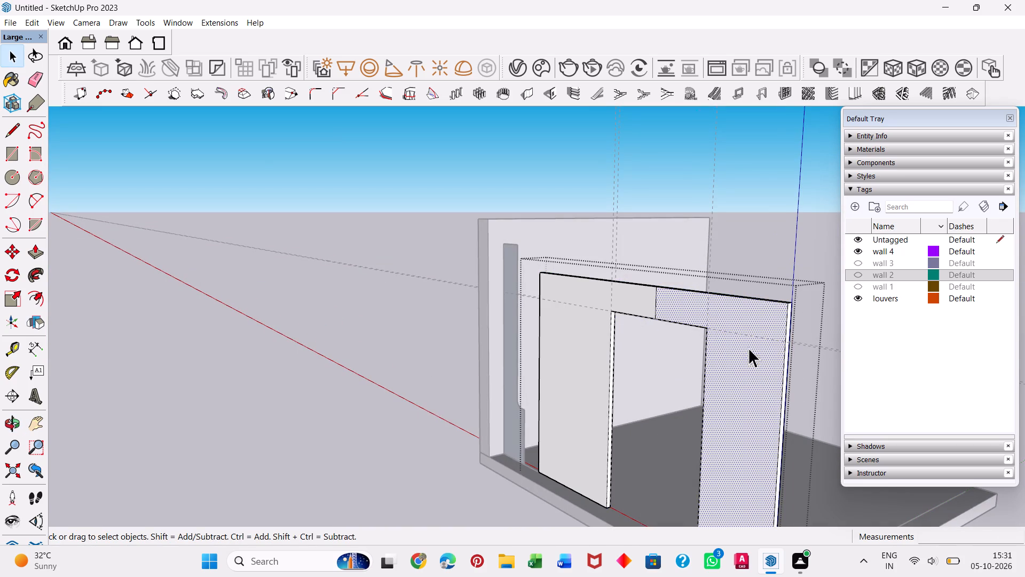
double_click(768, 368, "shift")
double_click(768, 368, "shift")
double_click(752, 369, "shift")
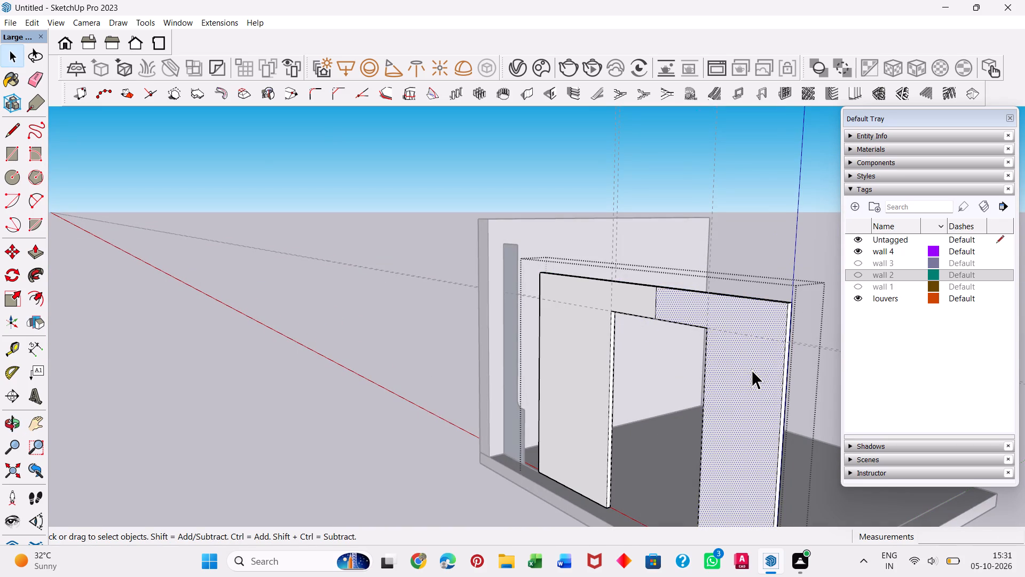
middle_click_drag(779, 406, 580, 370)
scroll(467, 379, "up", 7)
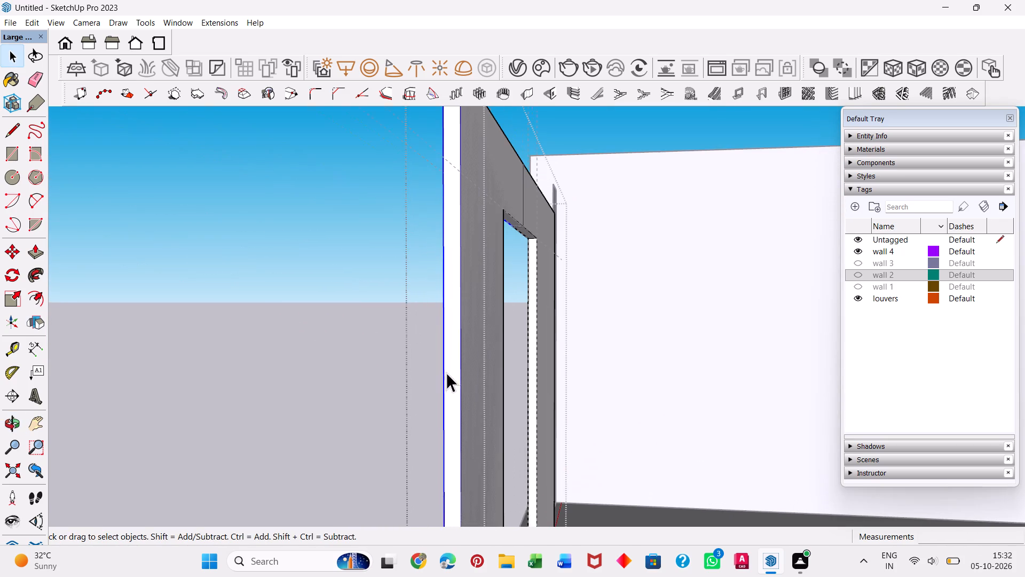
scroll(446, 372, "up", 1)
double_click(453, 377, "shift")
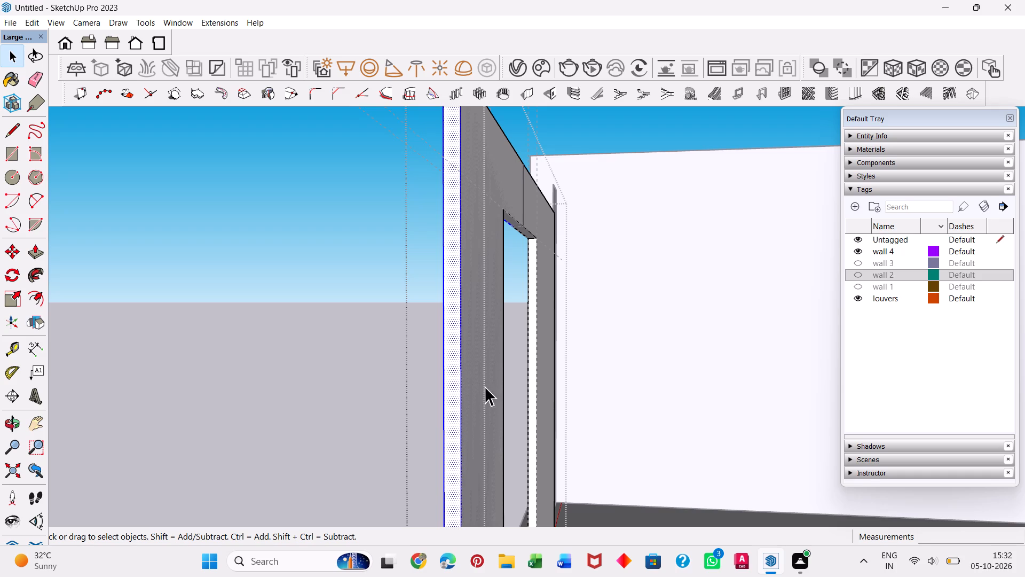
middle_click_drag(469, 387, 353, 347)
double_click(526, 367, "shift")
scroll(540, 263, "down", 2)
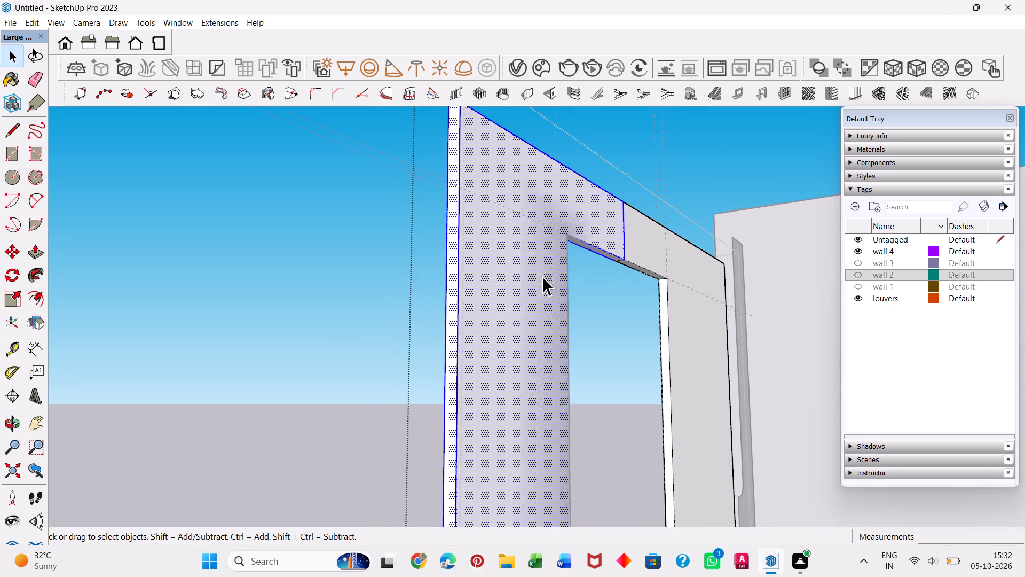
scroll(542, 276, "down", 9)
middle_click_drag(552, 229, 569, 464)
scroll(534, 331, "up", 14)
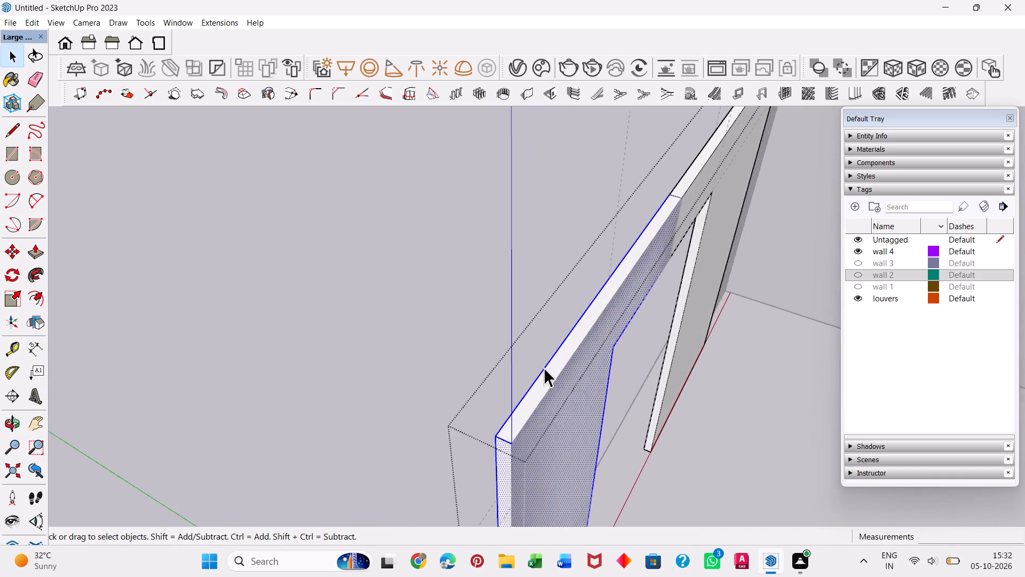
scroll(544, 368, "up", 7)
middle_click(544, 366)
double_click(570, 399, "shift")
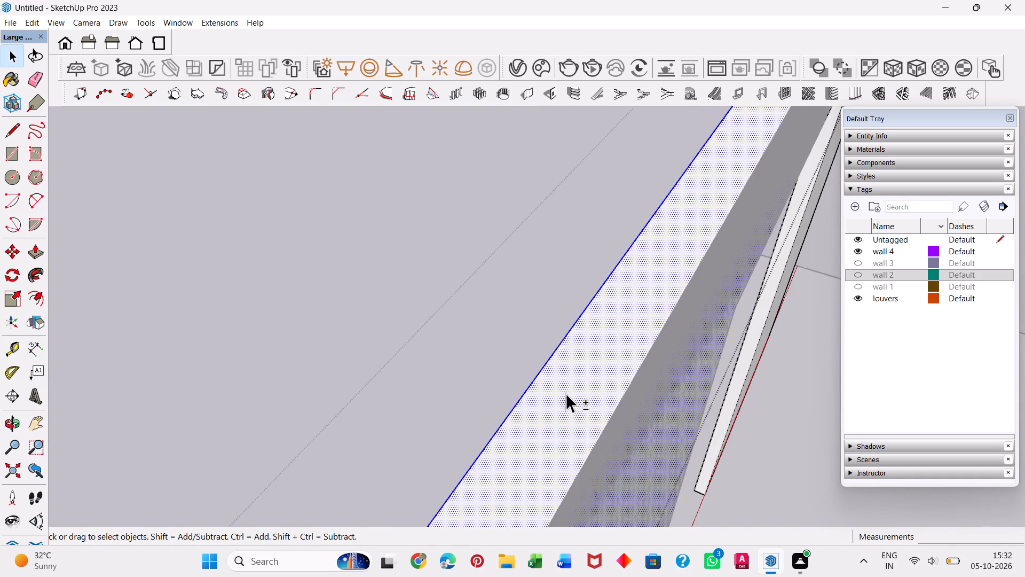
Examine the selected L-shaped section all round, including its base where it meets the floor slab.
scroll(602, 393, "down", 16)
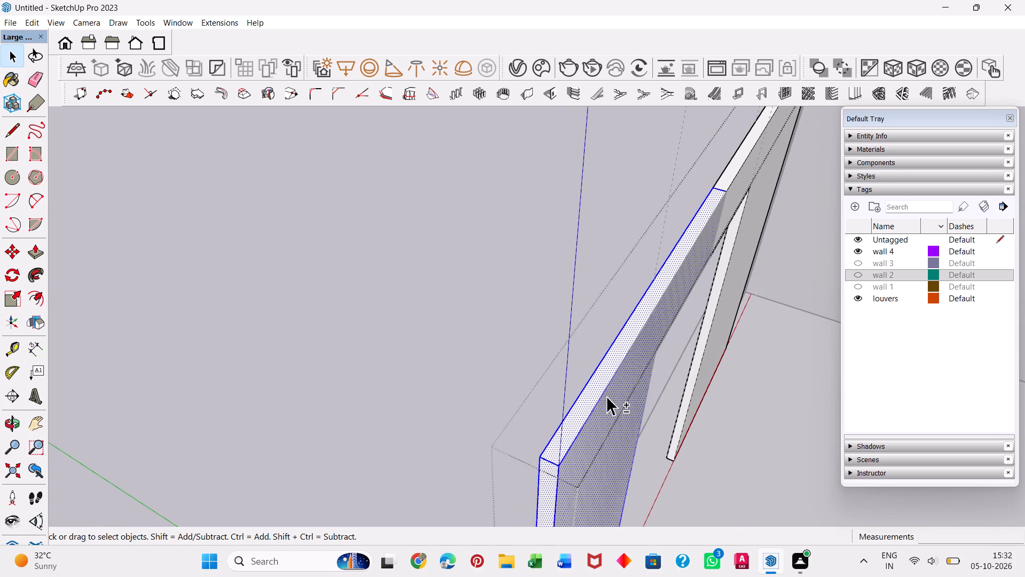
middle_click_drag(697, 414, 568, 326)
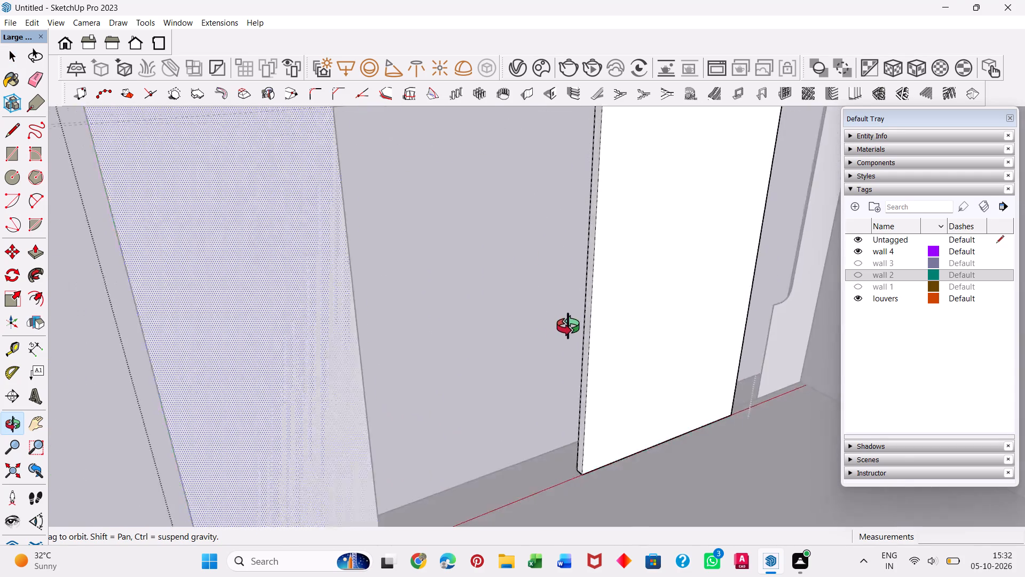
middle_click_drag(568, 326, 587, 316)
scroll(569, 326, "down", 9)
middle_click_drag(500, 387, 711, 335)
middle_click_drag(591, 411, 753, 373)
scroll(593, 408, "up", 1)
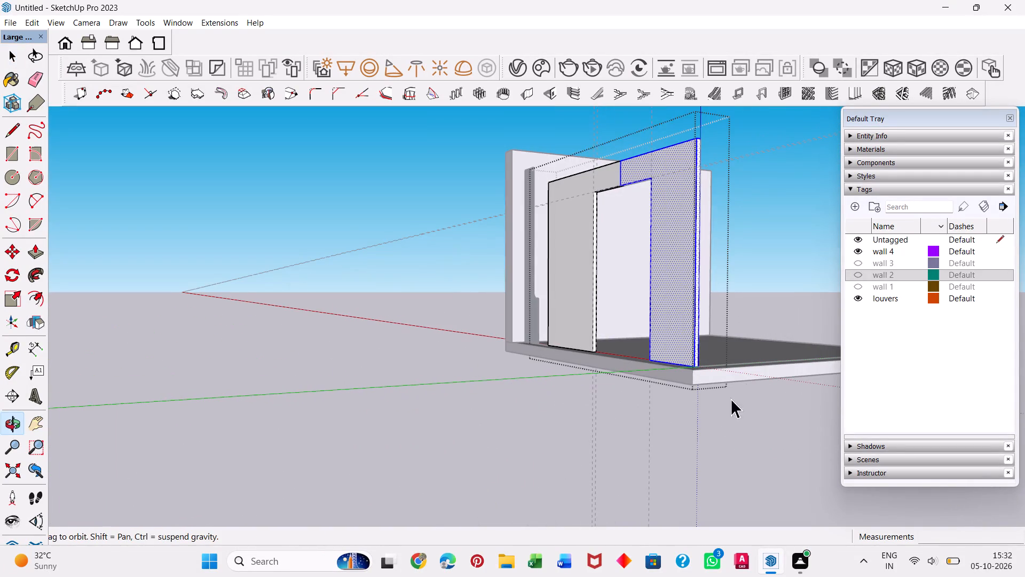
scroll(667, 359, "up", 10)
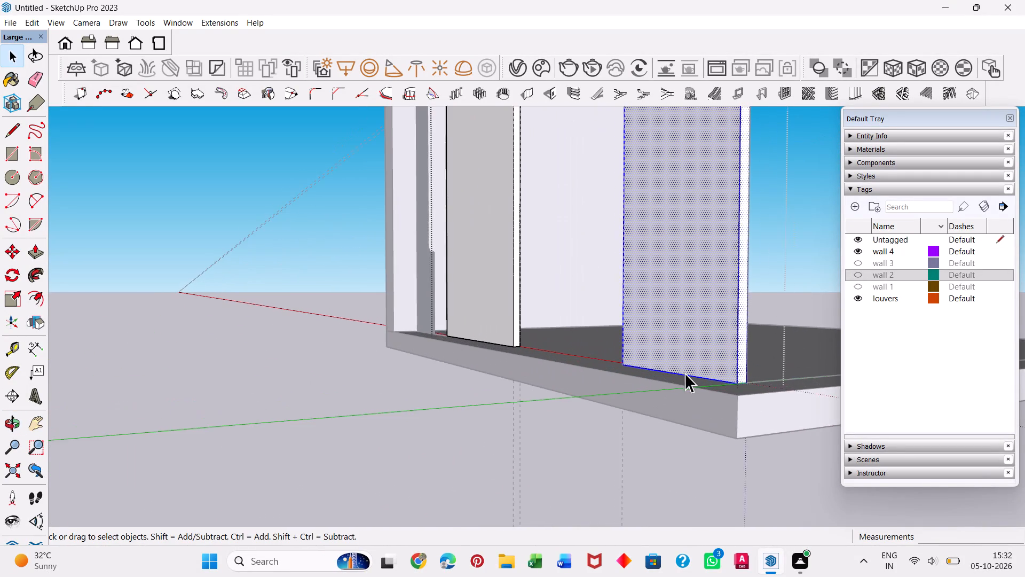
scroll(685, 373, "up", 4)
middle_click_drag(661, 425, 480, 368)
scroll(480, 368, "down", 6)
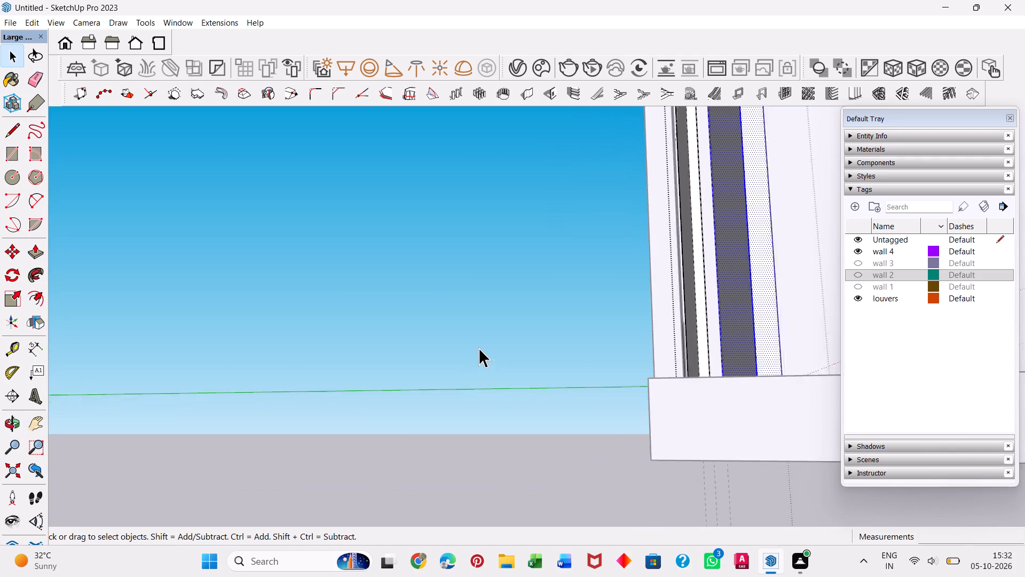
scroll(479, 348, "down", 14)
scroll(500, 307, "down", 12)
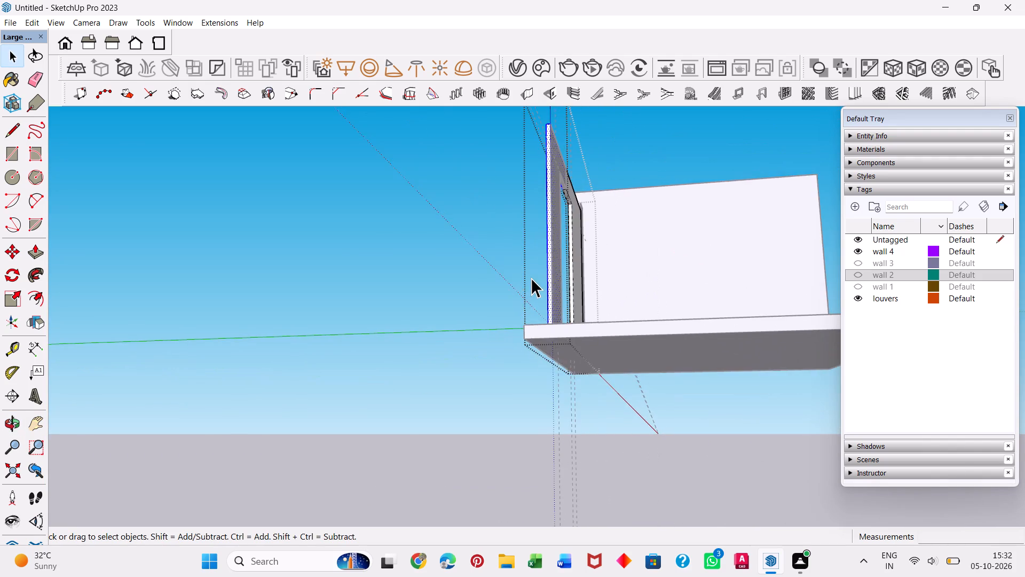
scroll(531, 278, "down", 6)
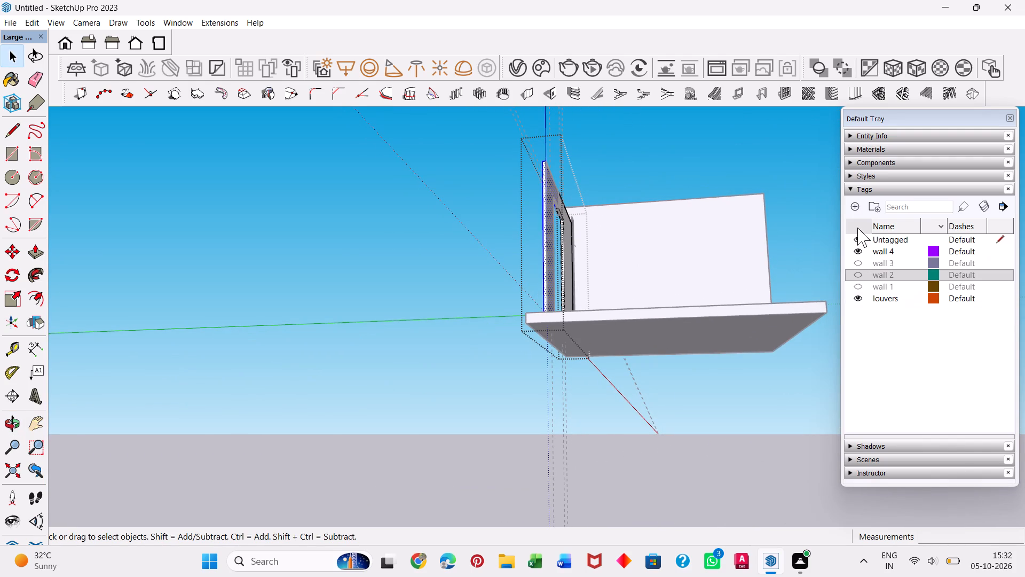
Create a tag named "floor".
left_click(857, 207)
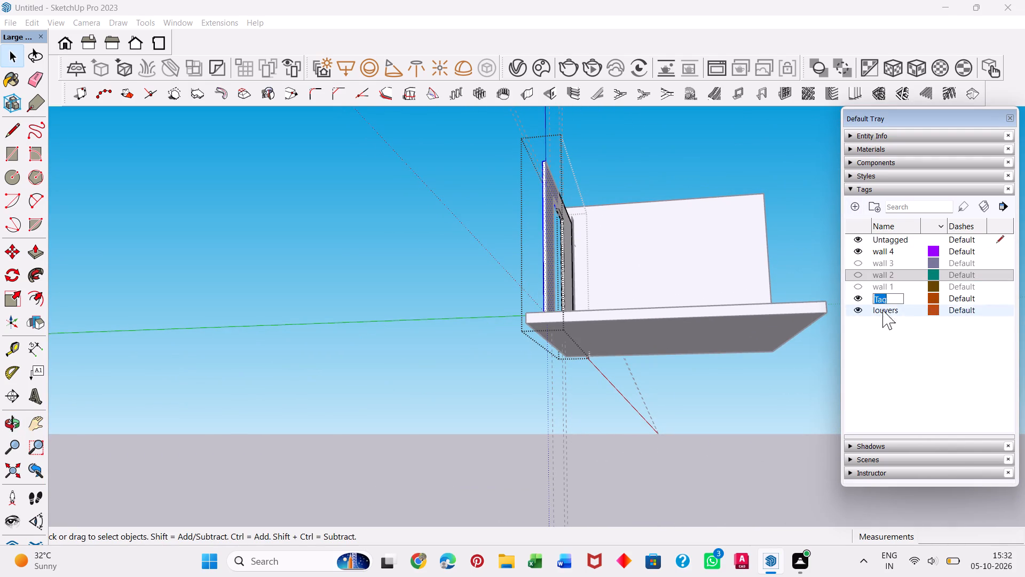
key("BackSpace")
type("floor")
key("Return")
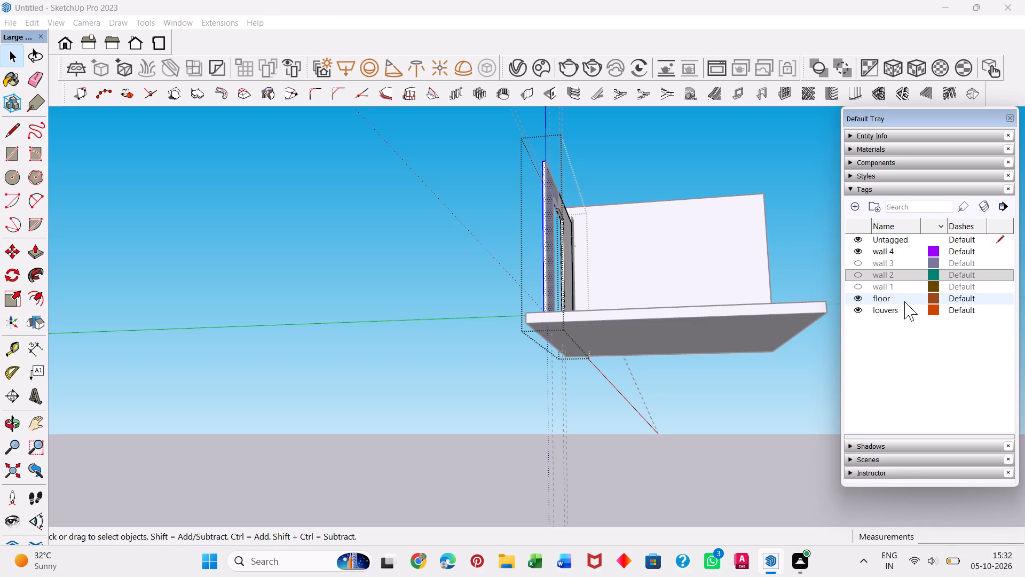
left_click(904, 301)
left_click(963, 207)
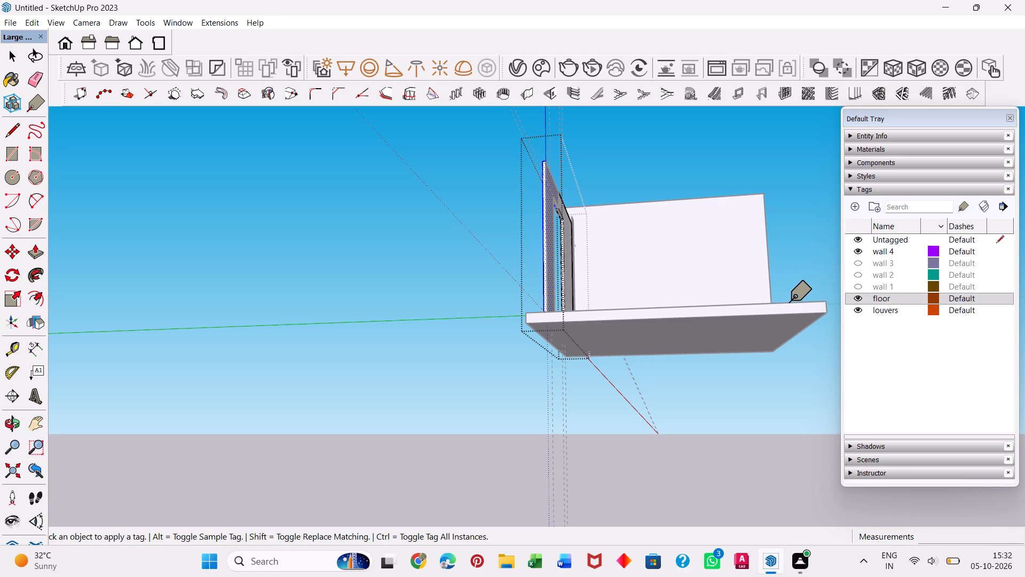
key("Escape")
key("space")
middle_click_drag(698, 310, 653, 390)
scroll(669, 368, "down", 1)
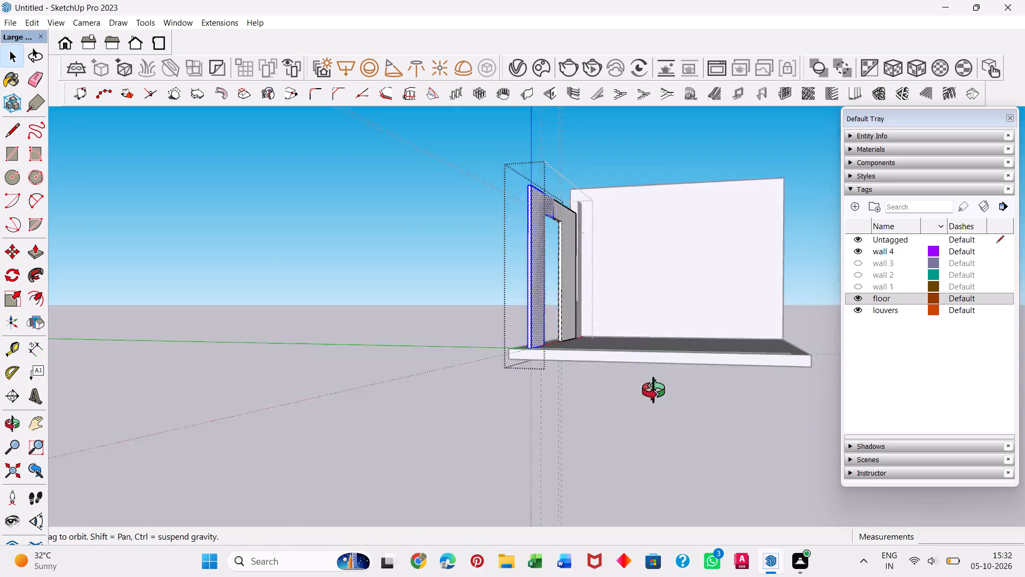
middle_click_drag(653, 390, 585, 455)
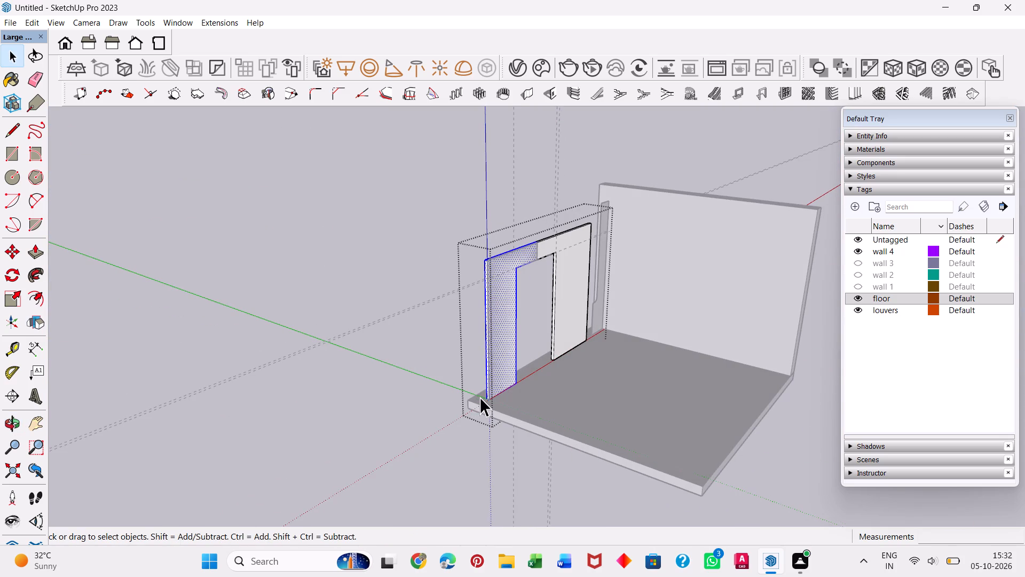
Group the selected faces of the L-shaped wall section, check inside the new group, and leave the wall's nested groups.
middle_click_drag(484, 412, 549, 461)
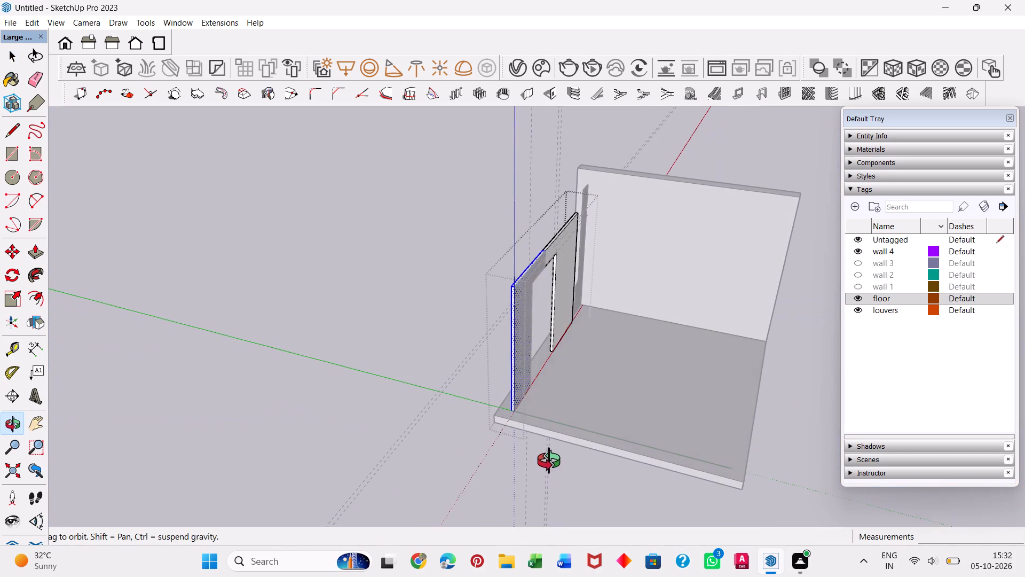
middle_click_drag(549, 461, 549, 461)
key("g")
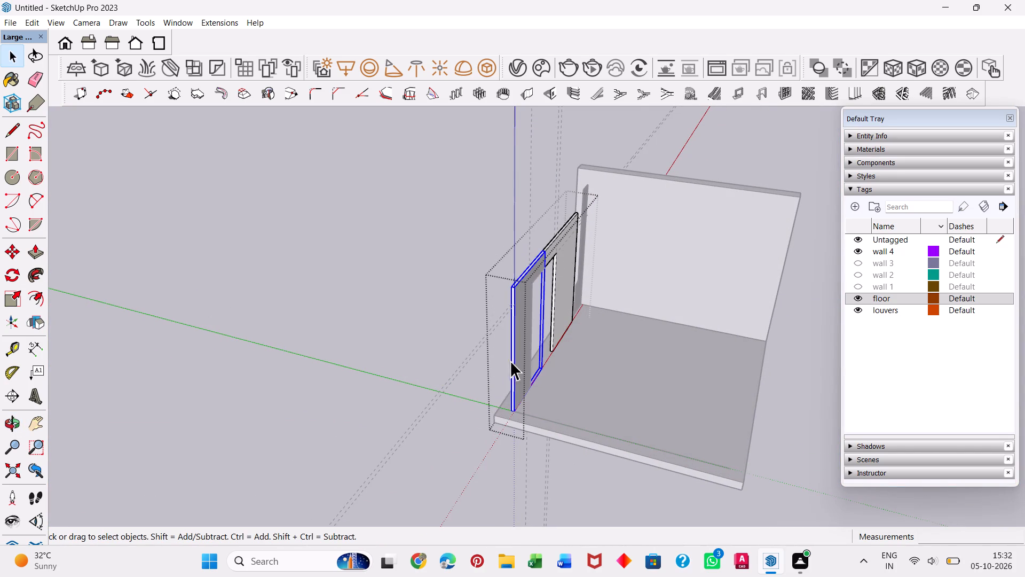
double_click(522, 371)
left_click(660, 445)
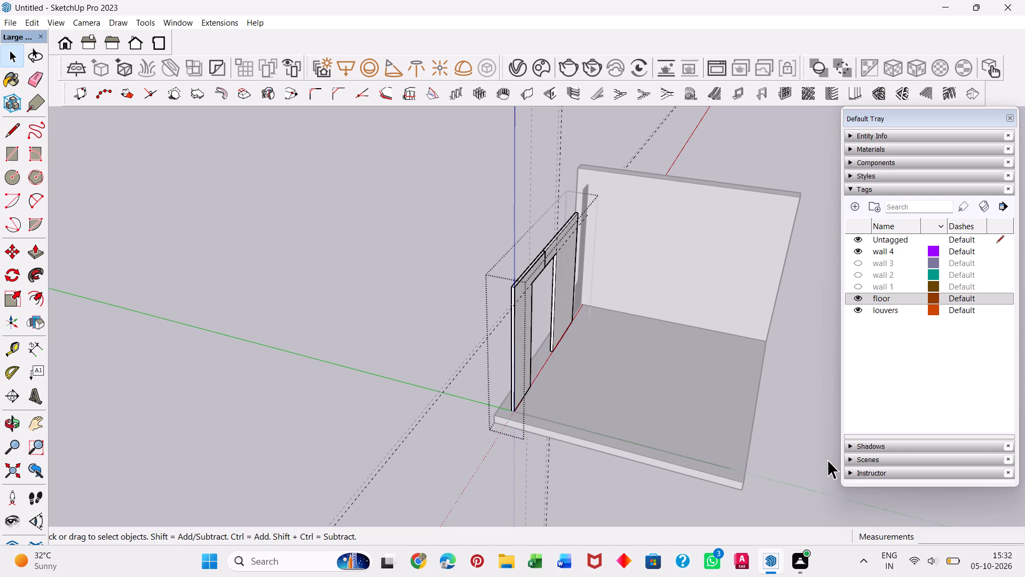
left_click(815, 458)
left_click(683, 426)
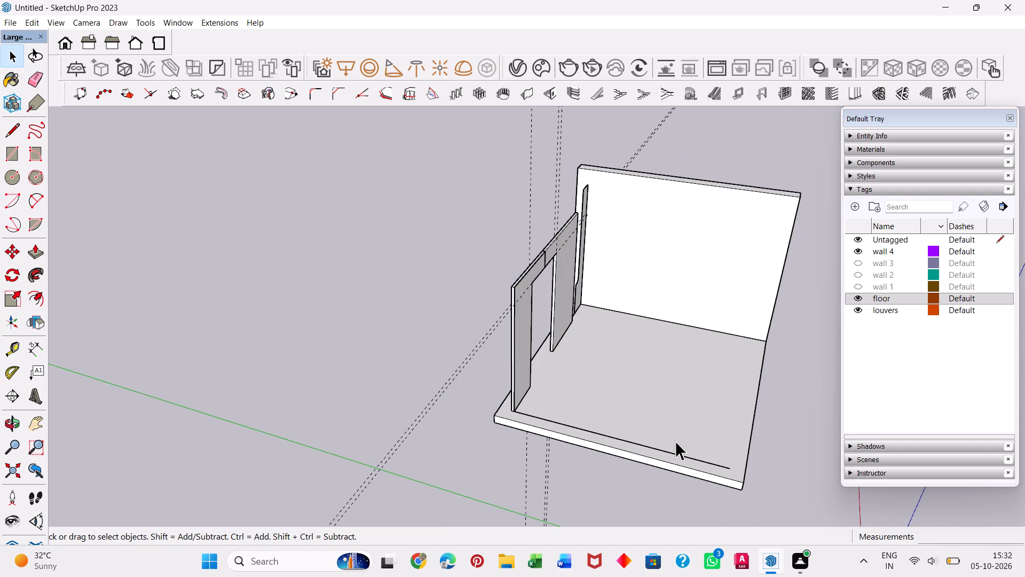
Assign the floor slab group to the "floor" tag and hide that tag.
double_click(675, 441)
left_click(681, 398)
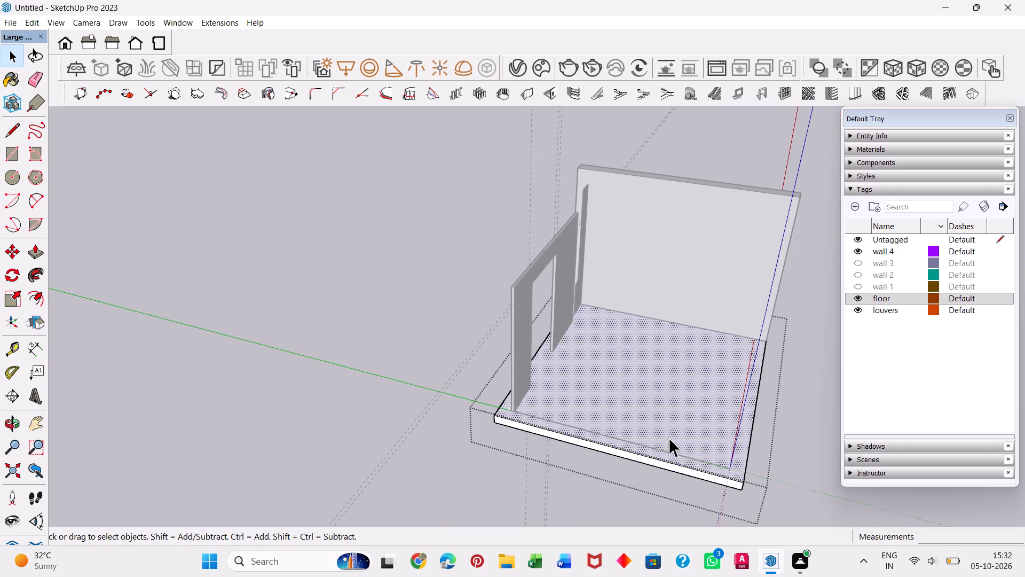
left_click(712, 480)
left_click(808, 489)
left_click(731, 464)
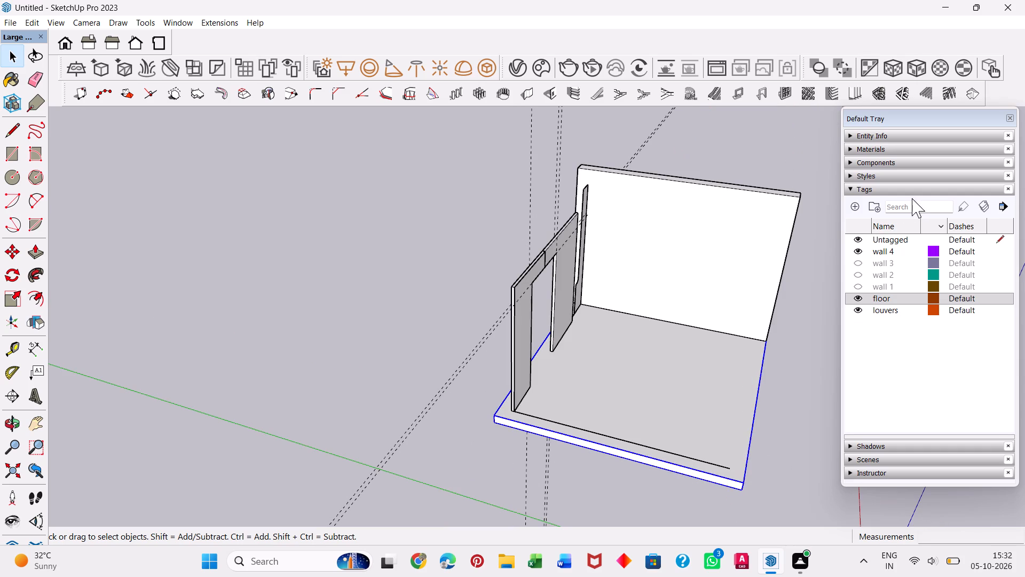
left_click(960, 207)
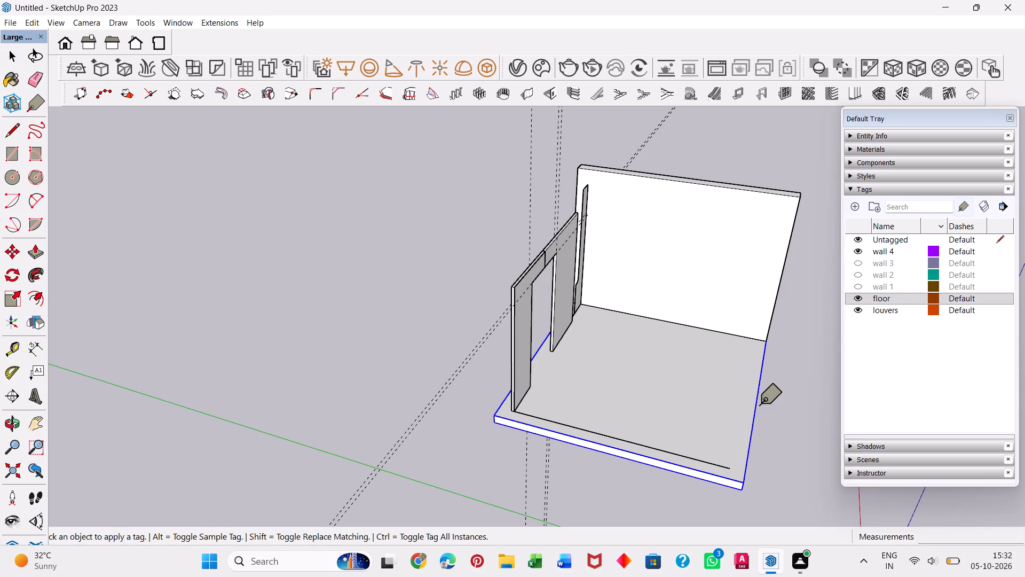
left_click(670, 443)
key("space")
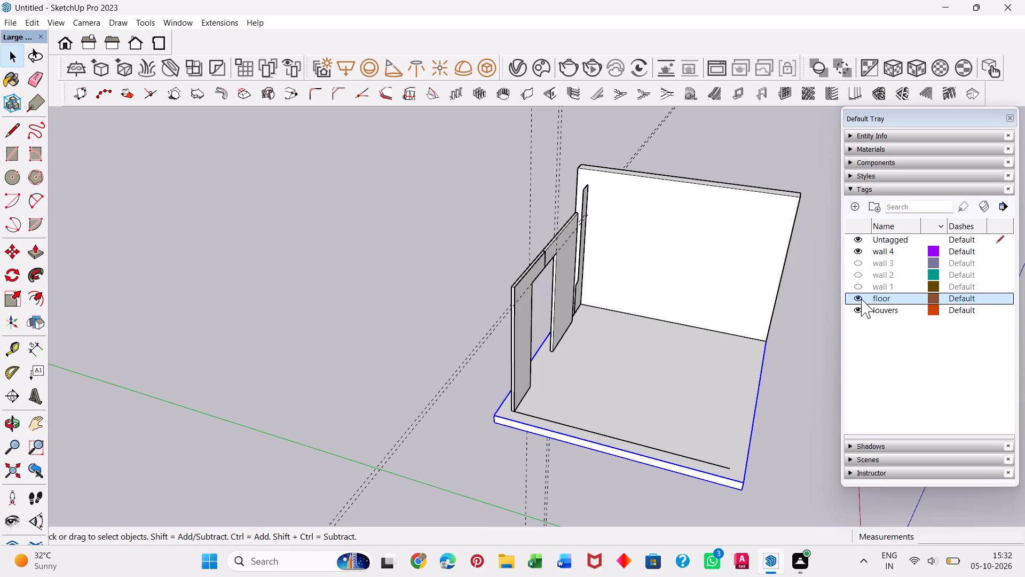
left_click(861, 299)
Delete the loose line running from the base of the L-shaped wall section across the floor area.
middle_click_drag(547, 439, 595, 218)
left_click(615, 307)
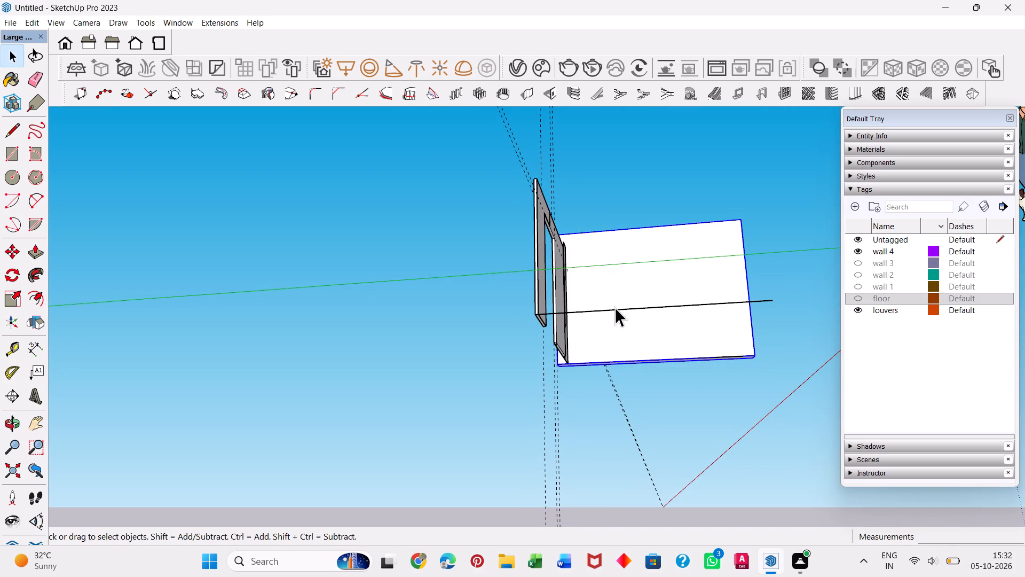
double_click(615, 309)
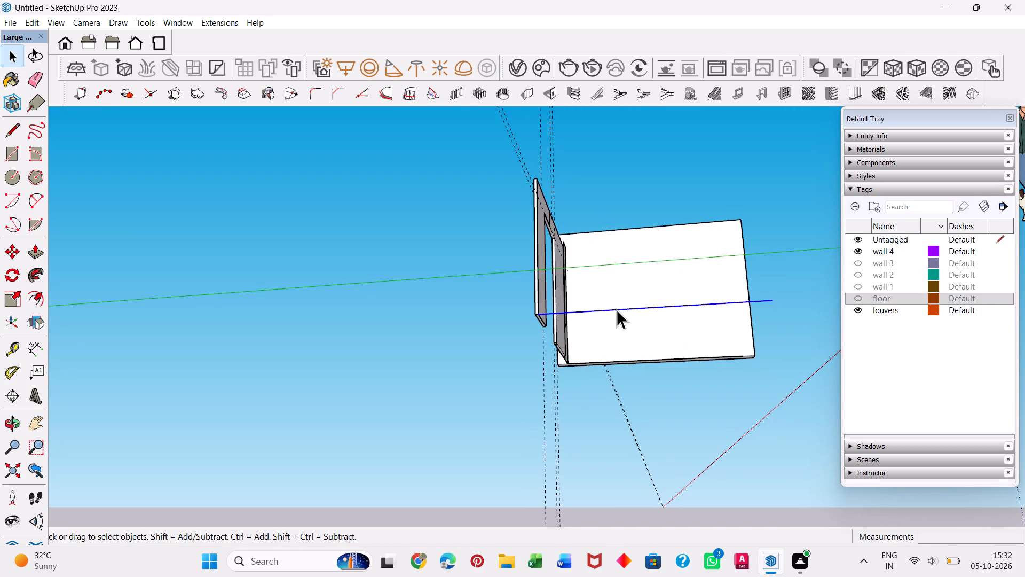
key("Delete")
Open the wall group and examine the faces and end strip of the L-shaped section beside the opening.
scroll(533, 315, "up", 5)
middle_click_drag(547, 329, 555, 283)
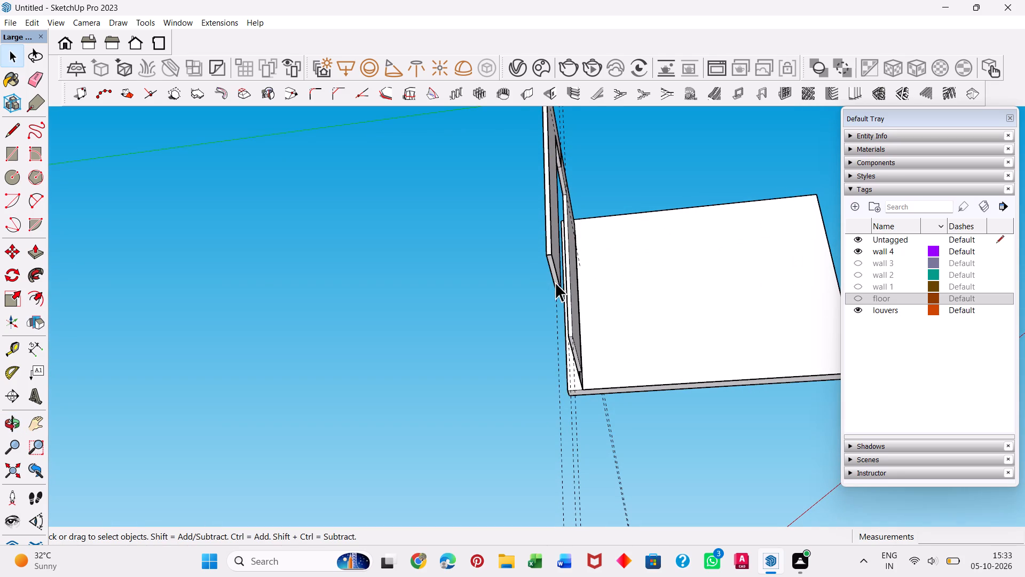
triple_click(554, 276)
double_click(551, 271)
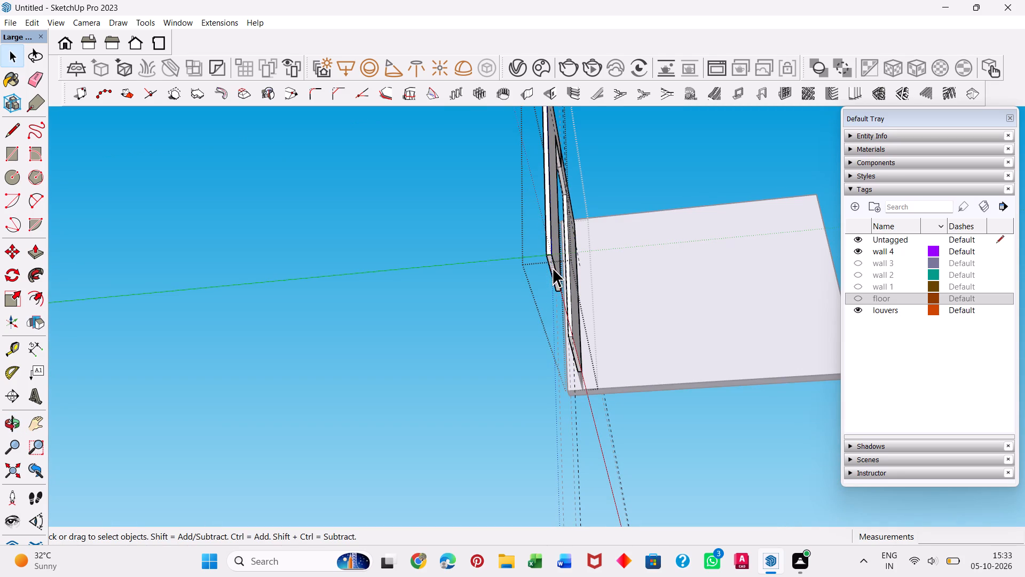
left_click(553, 264)
scroll(547, 265, "up", 8)
middle_click_drag(534, 293, 510, 399)
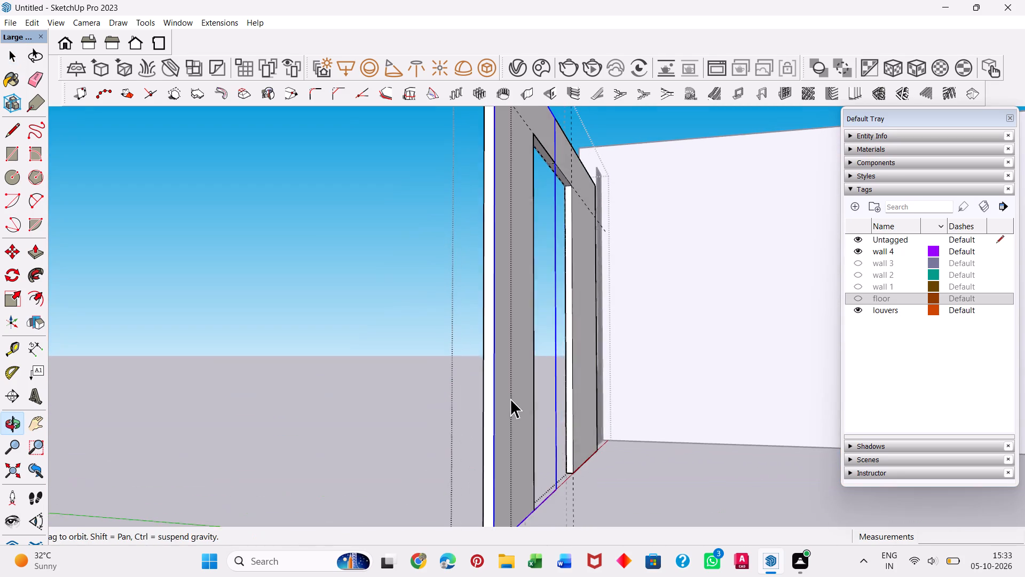
left_click(511, 381)
left_click(493, 383)
left_click(488, 384)
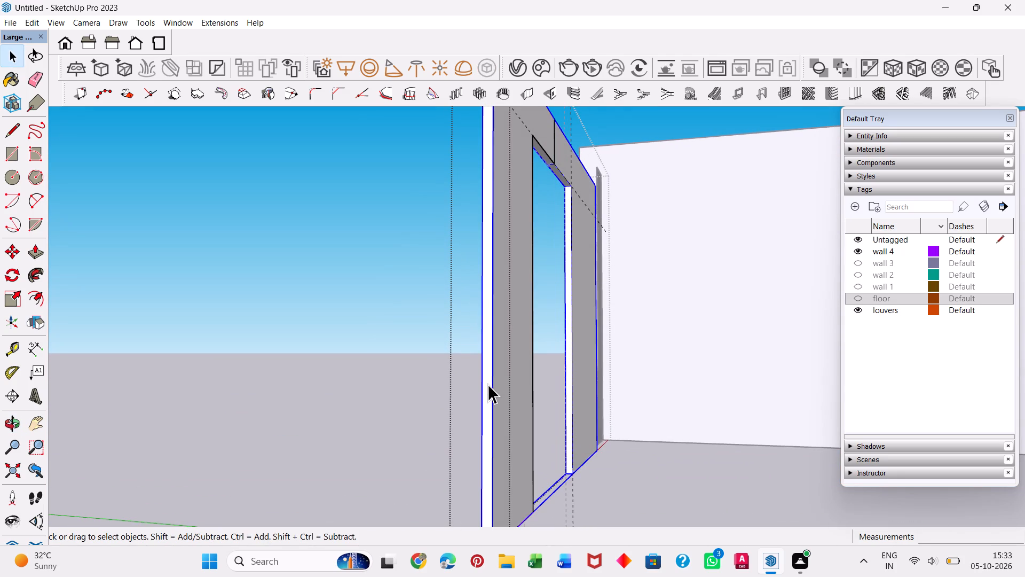
triple_click(488, 384)
Examine the underside and bottom edge of the L-shaped section from below, checking which geometry belongs together.
middle_click_drag(486, 407, 521, 212)
scroll(574, 257, "up", 14)
scroll(586, 215, "down", 6)
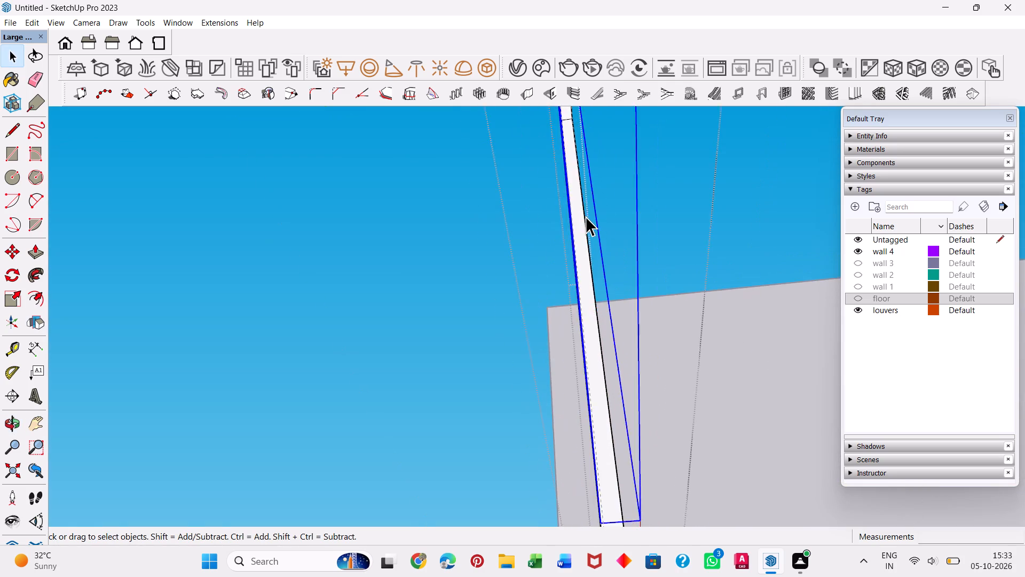
scroll(586, 216, "down", 12)
middle_click_drag(602, 224, 451, 292)
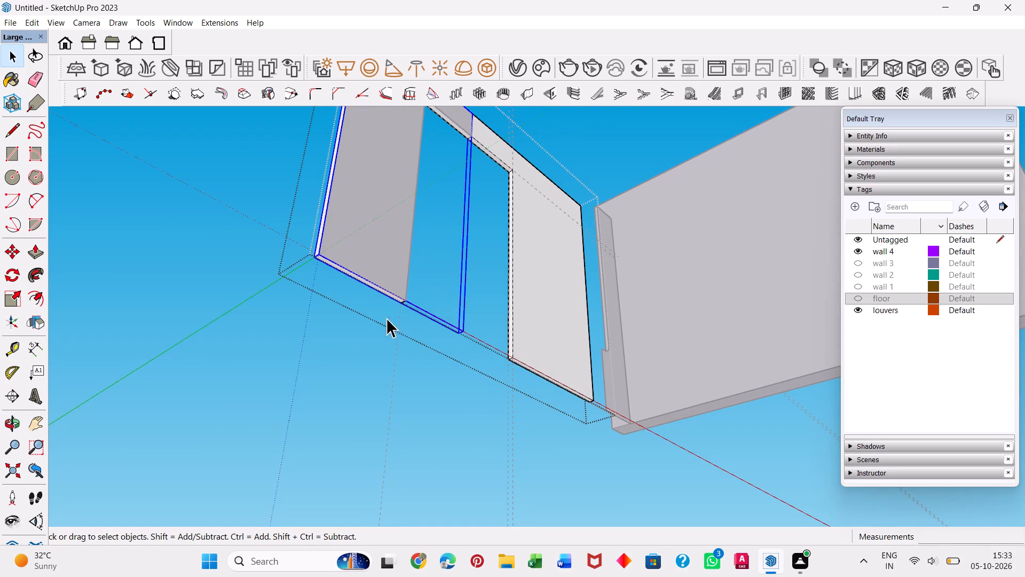
scroll(373, 262, "up", 8)
left_click(347, 283)
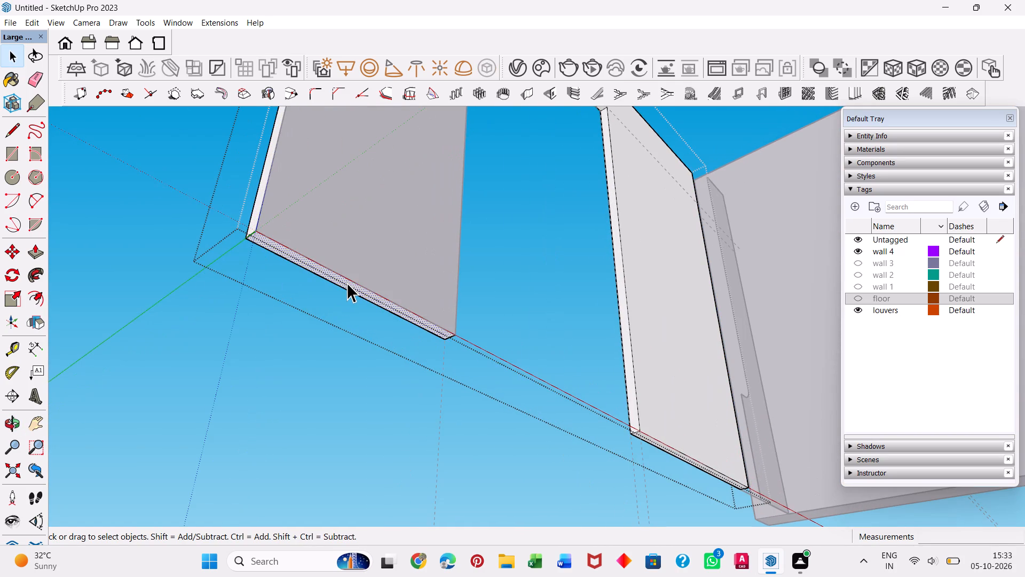
left_click(361, 258)
left_click(255, 216)
double_click(292, 221)
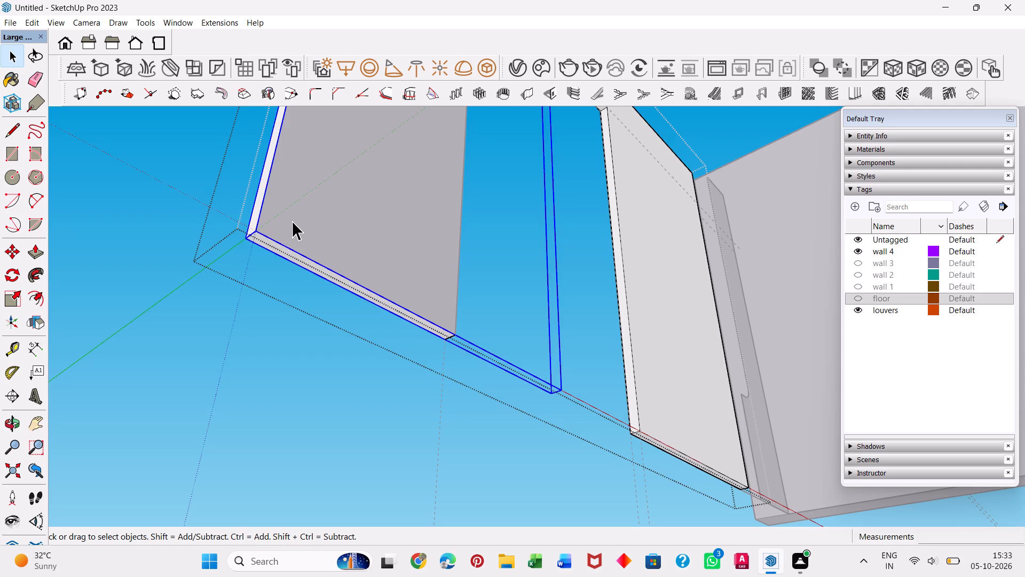
left_click(297, 232)
left_click(297, 261)
left_click(297, 260)
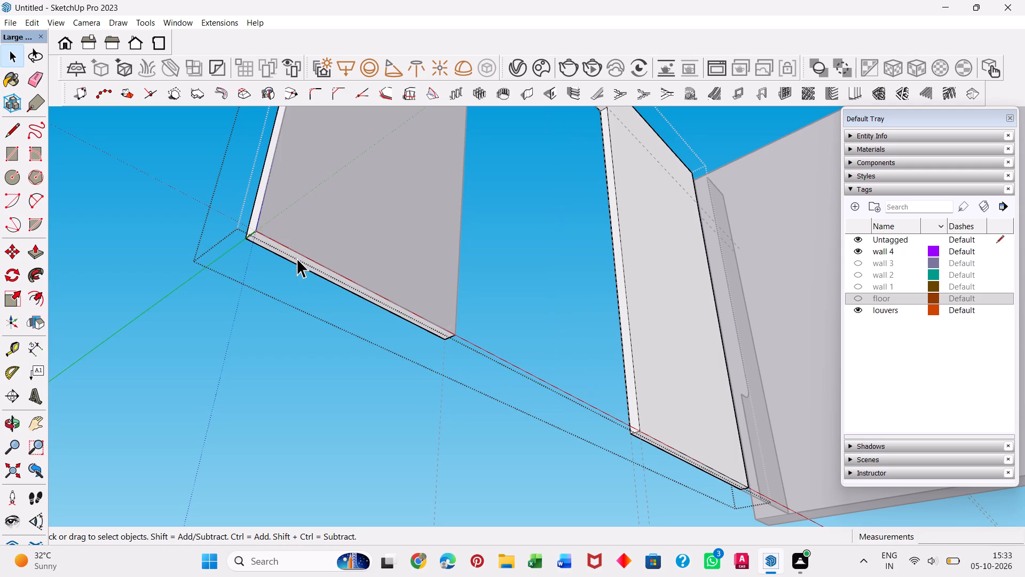
scroll(351, 230, "down", 4)
scroll(551, 248, "down", 7)
Examine the large face inside the L-shaped section's nested group and its adjoining end strip.
middle_click_drag(593, 267, 633, 360)
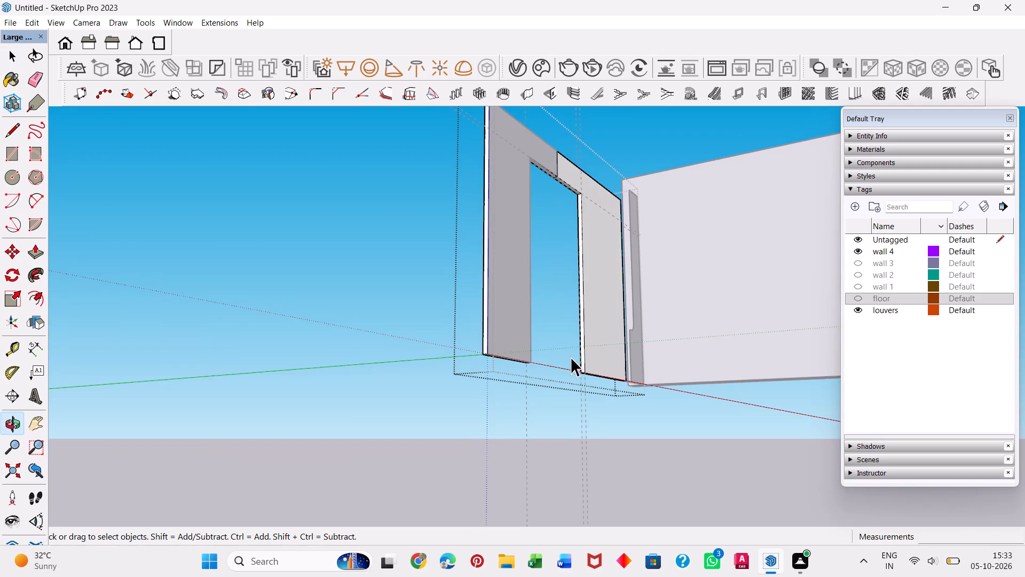
scroll(504, 353, "up", 5)
triple_click(510, 348)
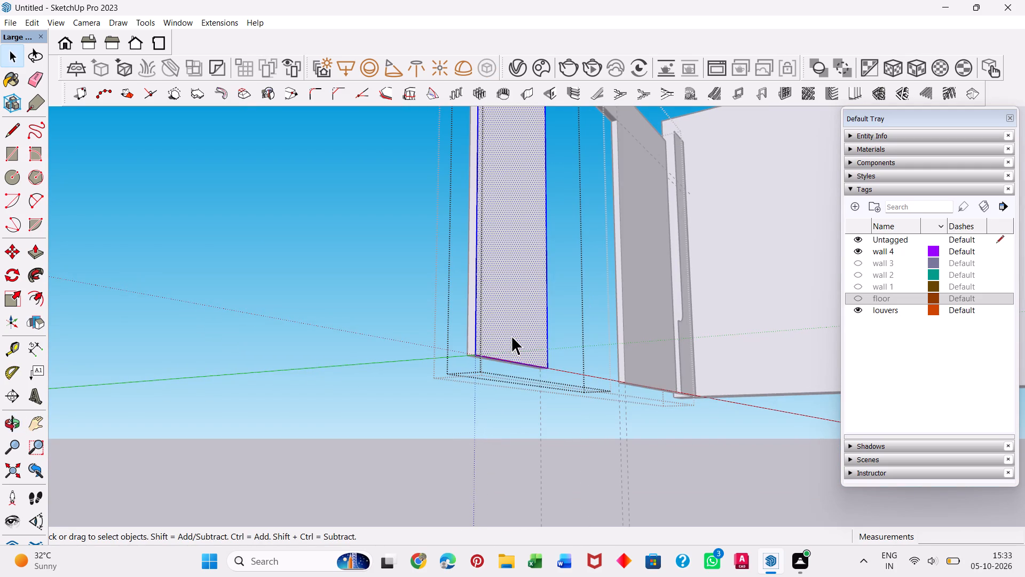
double_click(506, 330)
left_click(477, 325)
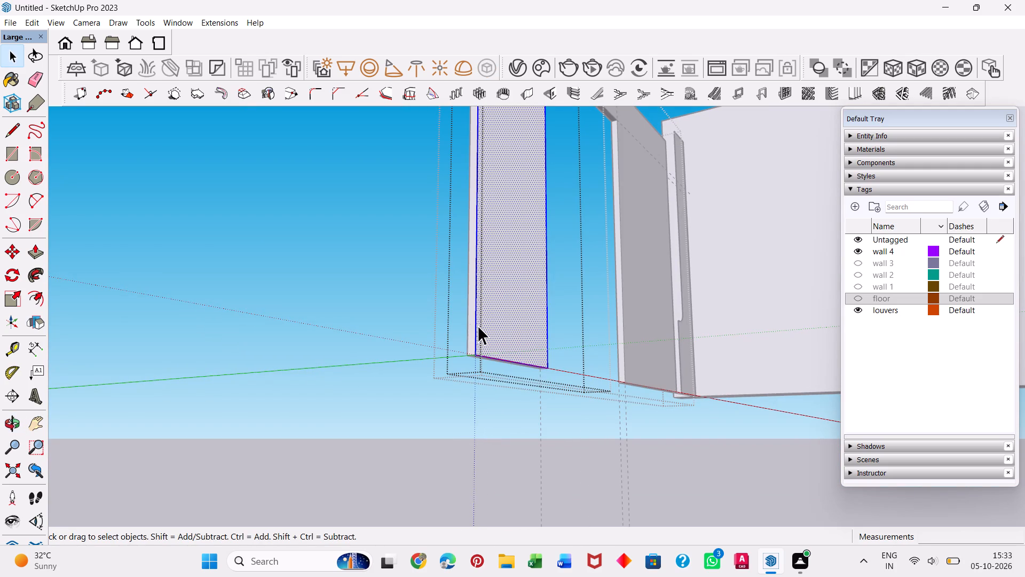
left_click(469, 332)
scroll(551, 311, "down", 20)
scroll(551, 311, "down", 4)
middle_click_drag(562, 376, 537, 466)
scroll(553, 411, "down", 2)
scroll(537, 466, "down", 1)
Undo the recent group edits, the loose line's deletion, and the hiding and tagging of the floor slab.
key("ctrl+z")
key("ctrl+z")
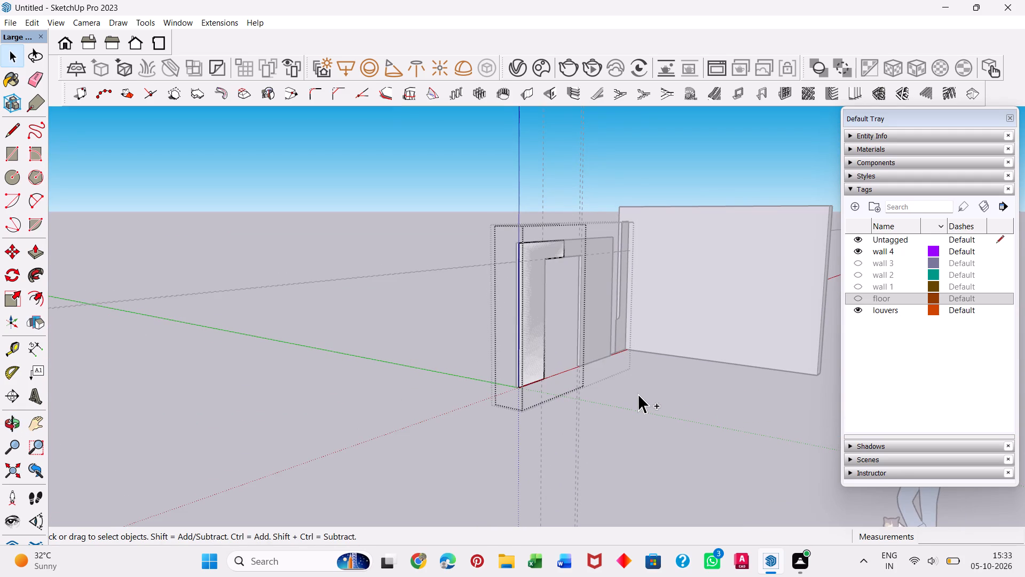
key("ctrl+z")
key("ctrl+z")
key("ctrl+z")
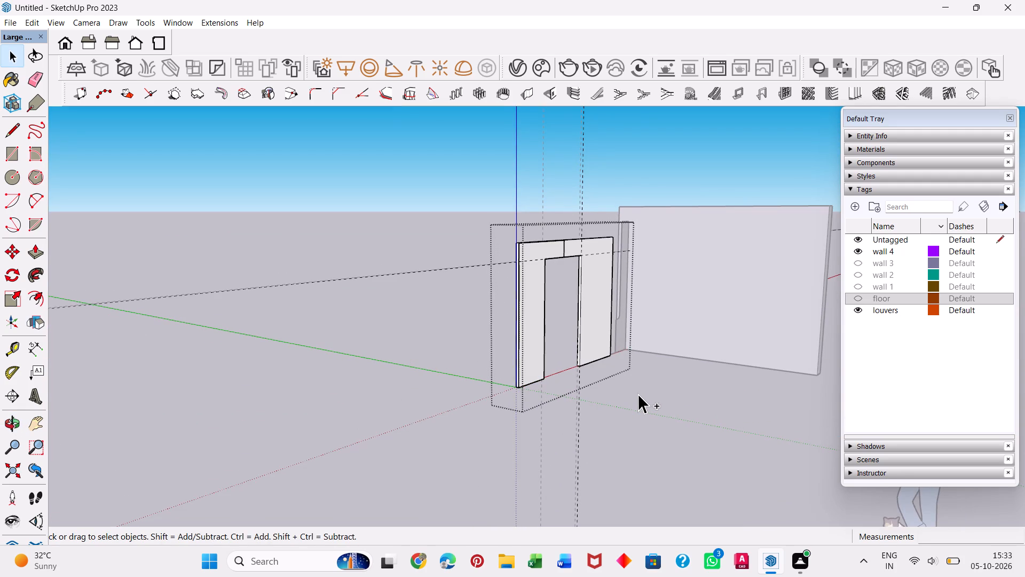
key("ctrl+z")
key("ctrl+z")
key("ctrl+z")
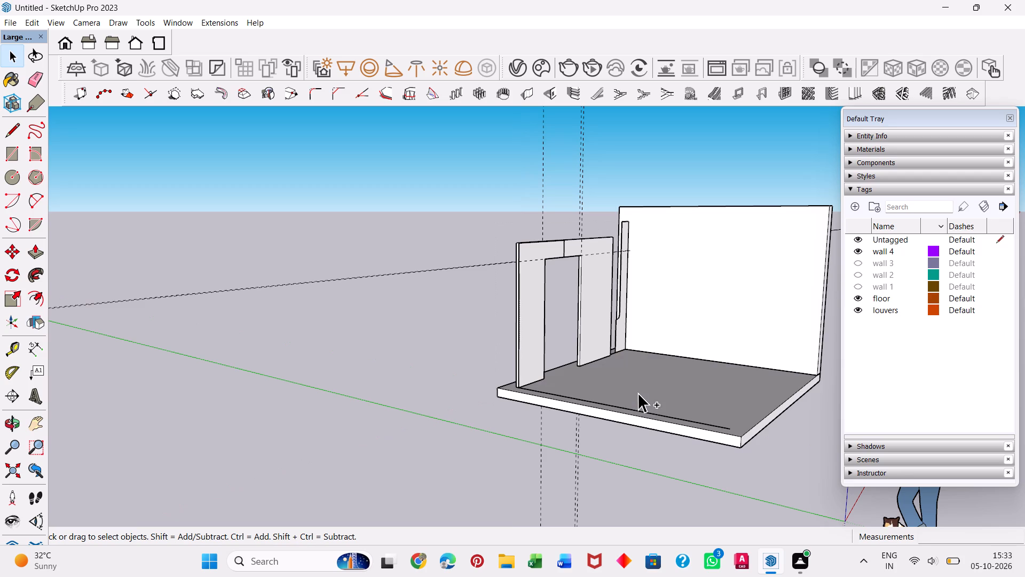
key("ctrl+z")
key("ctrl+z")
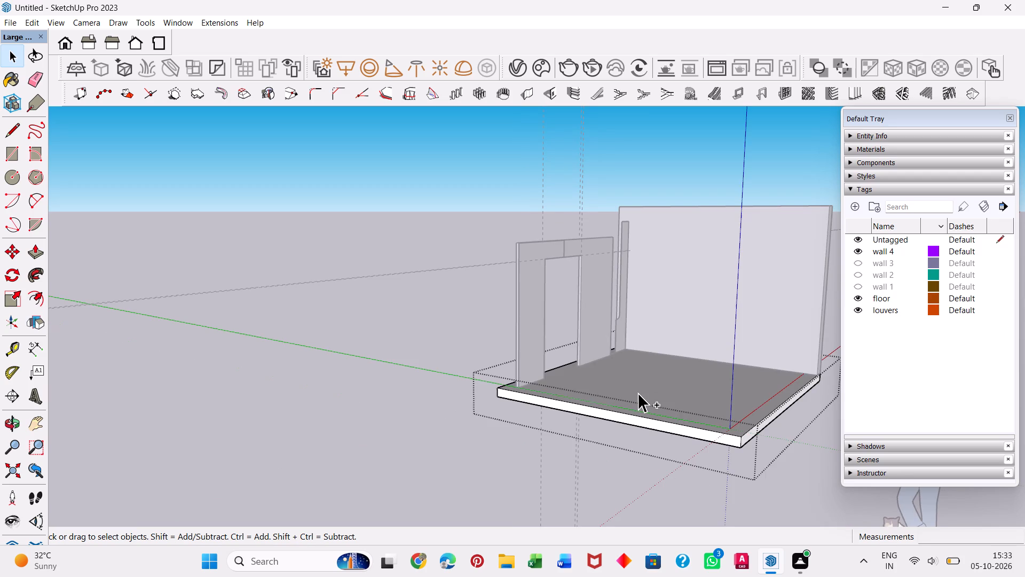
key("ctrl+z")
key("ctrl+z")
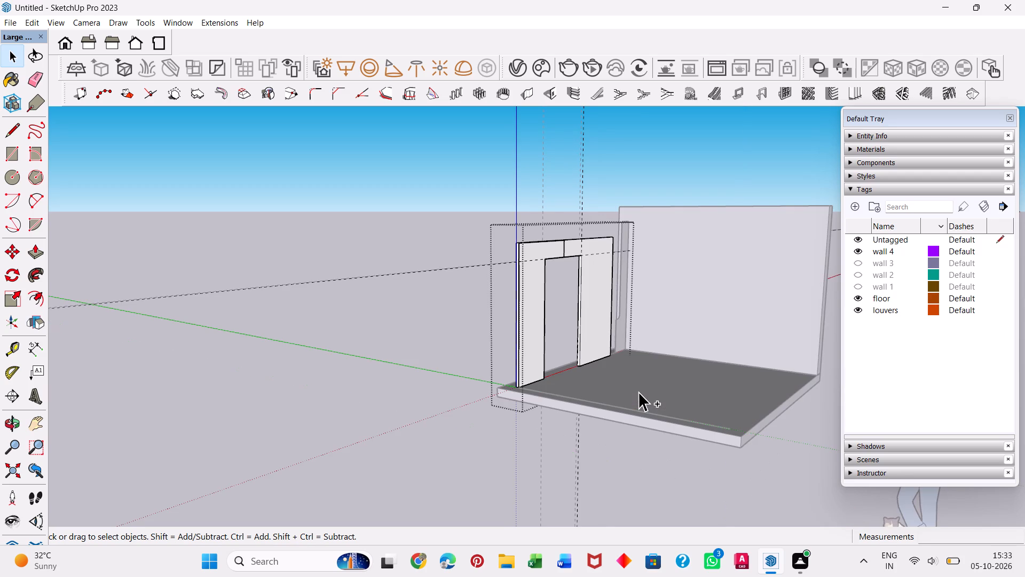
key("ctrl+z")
Undo the latest group openings, the grouping operation and the renaming of the floor tag, leaving the wall group.
middle_click_drag(452, 365, 482, 378)
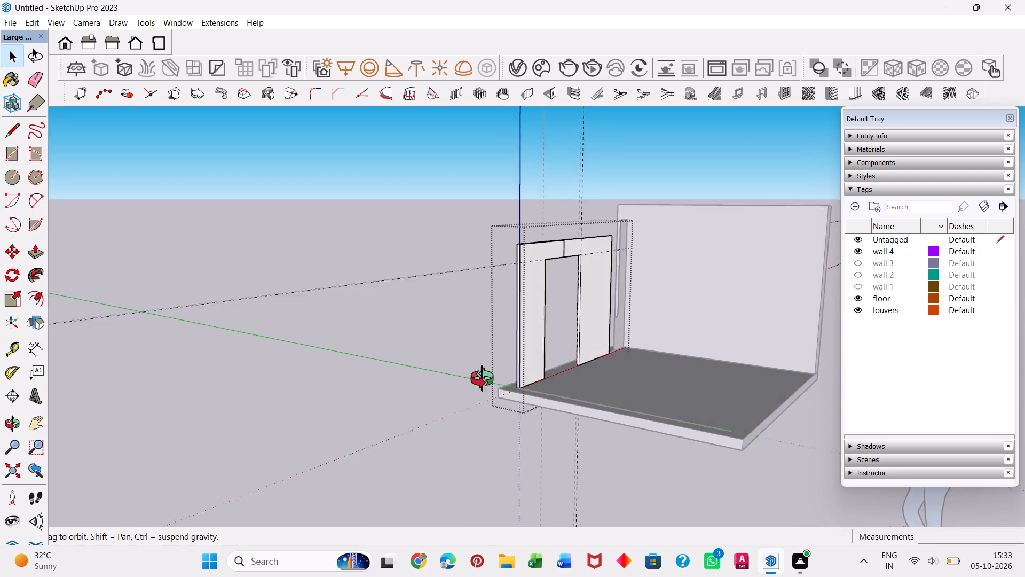
middle_click_drag(482, 378, 320, 370)
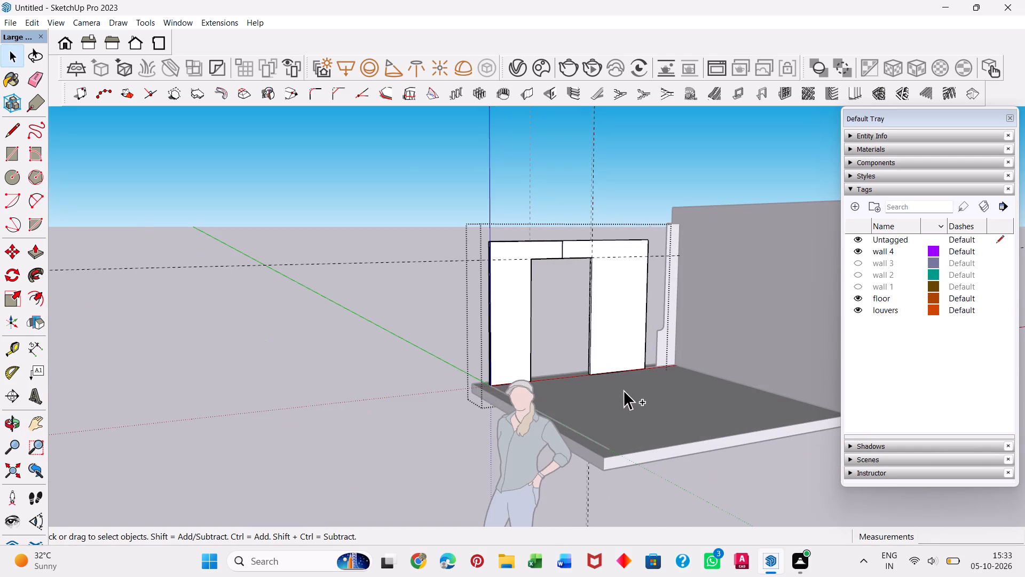
key("ctrl+z")
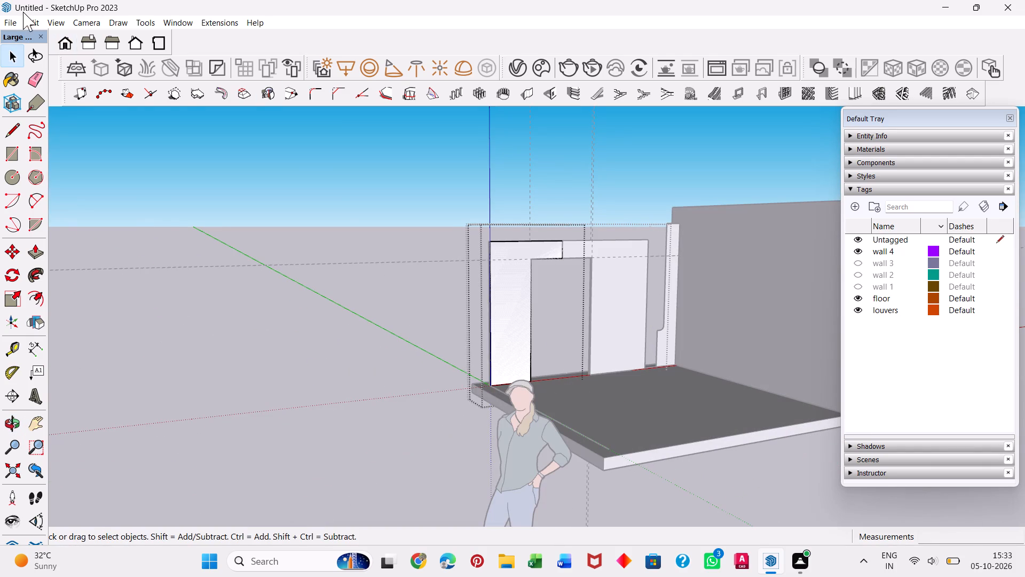
left_click(30, 21)
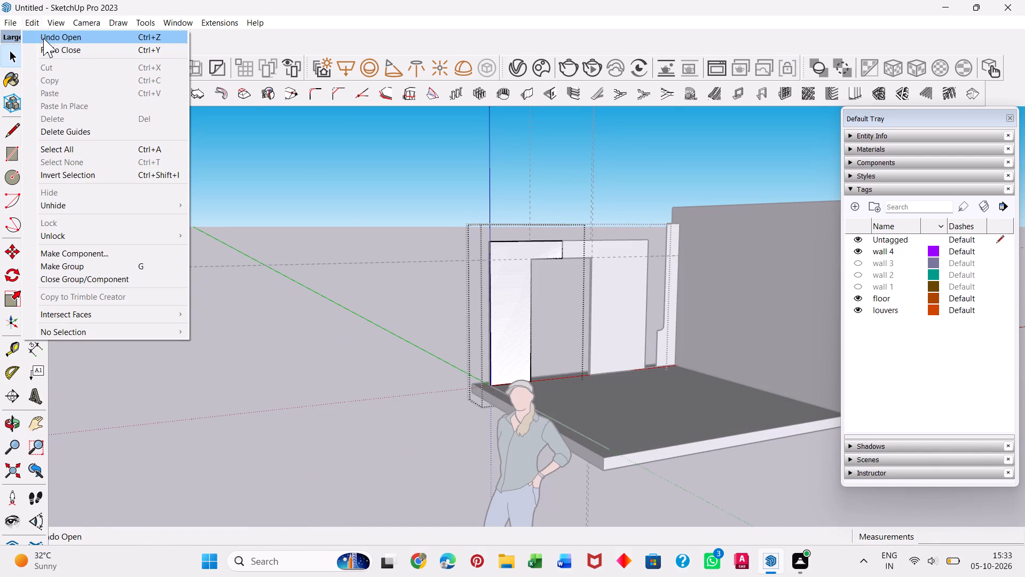
left_click(44, 40)
left_click(30, 23)
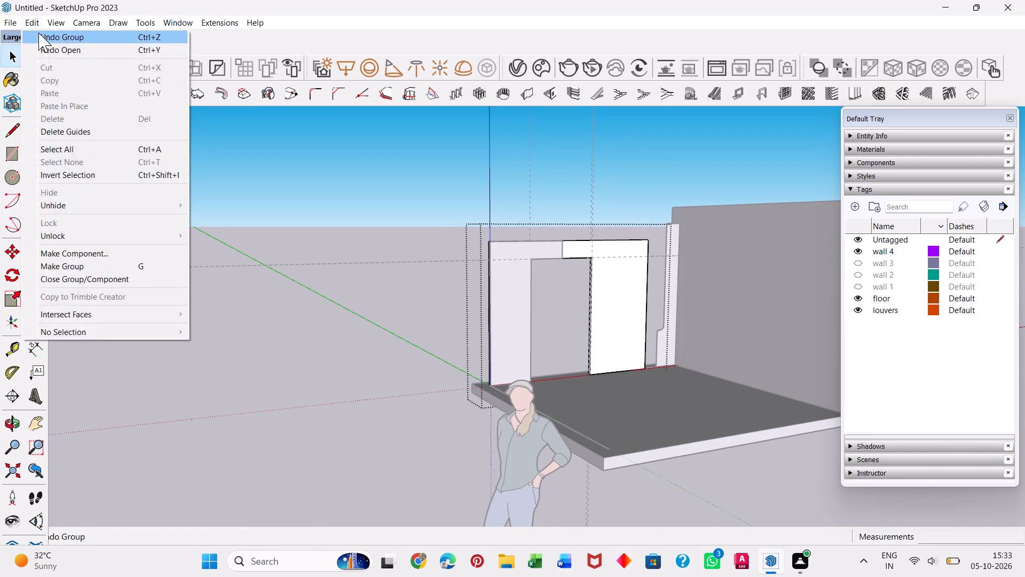
left_click(38, 33)
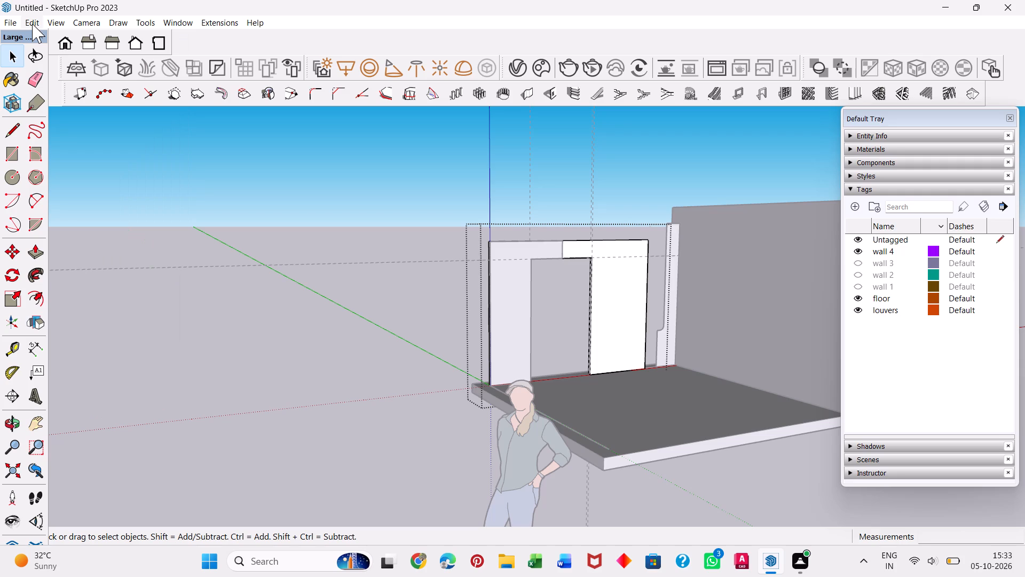
left_click(32, 24)
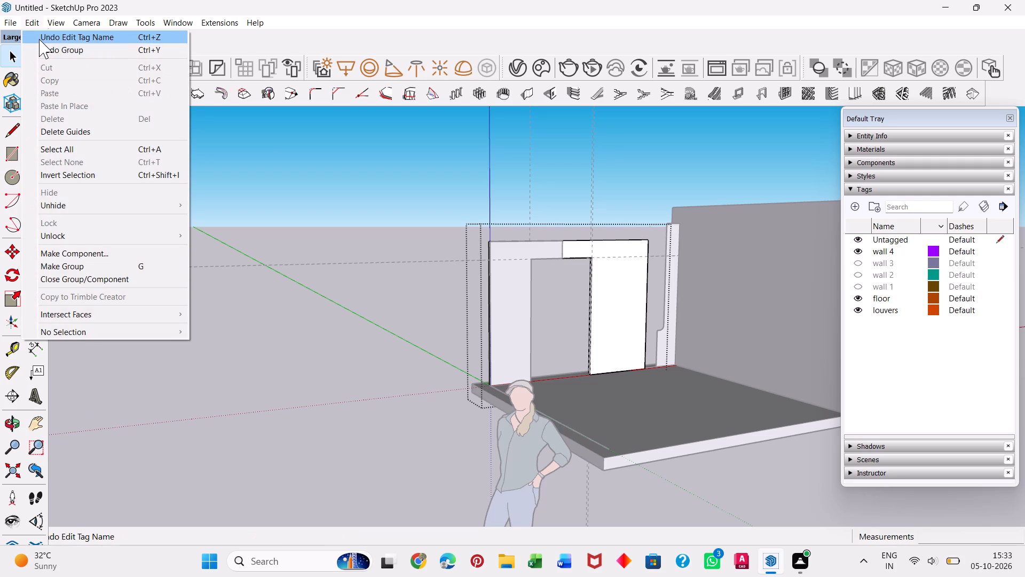
left_click(40, 39)
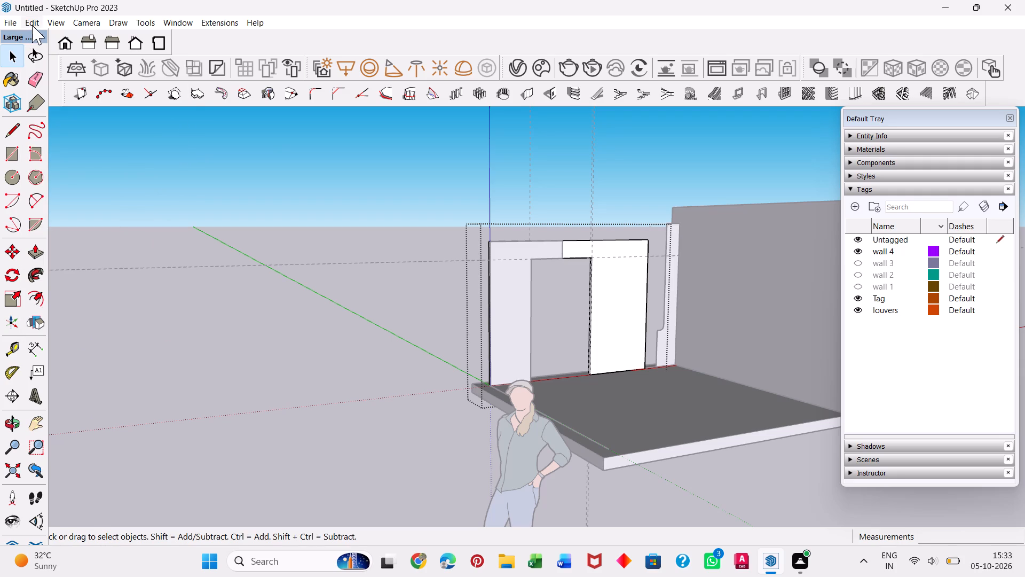
left_click(408, 326)
scroll(660, 395, "down", 4)
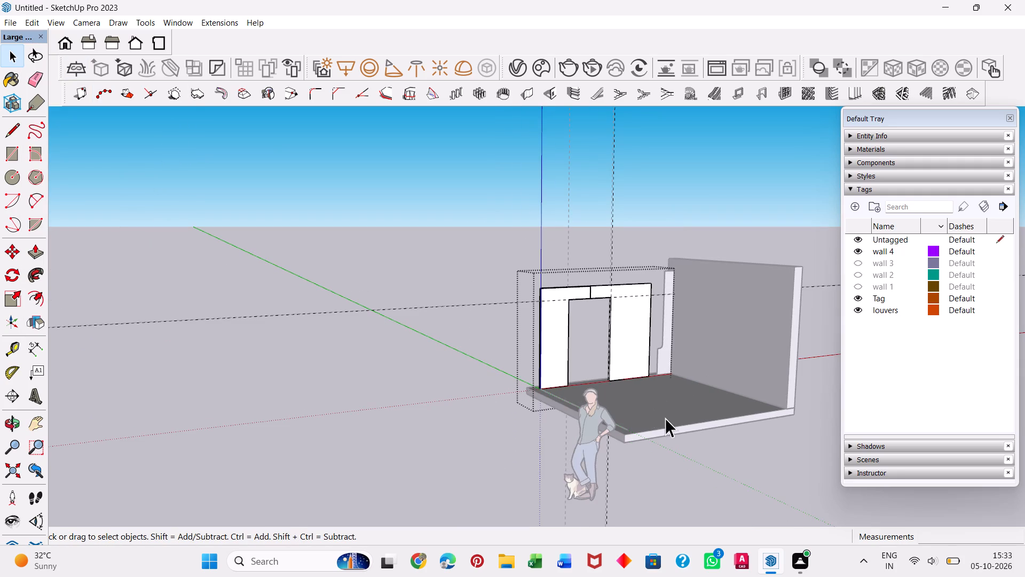
left_click(687, 423)
left_click(783, 475)
Assign the floor slab to a new tag named floor and hide that tag.
middle_click_drag(654, 420, 652, 534)
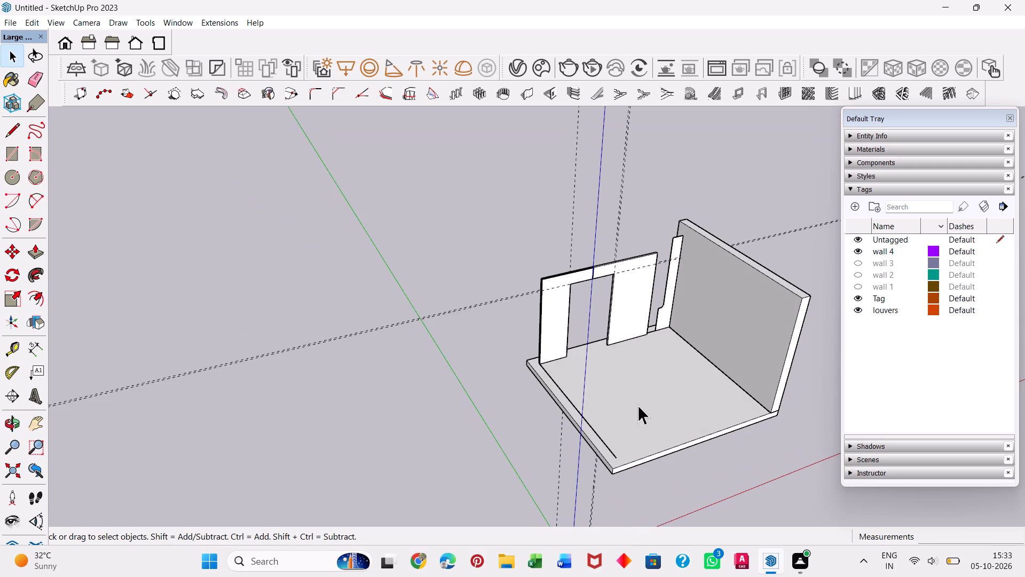
left_click(638, 405)
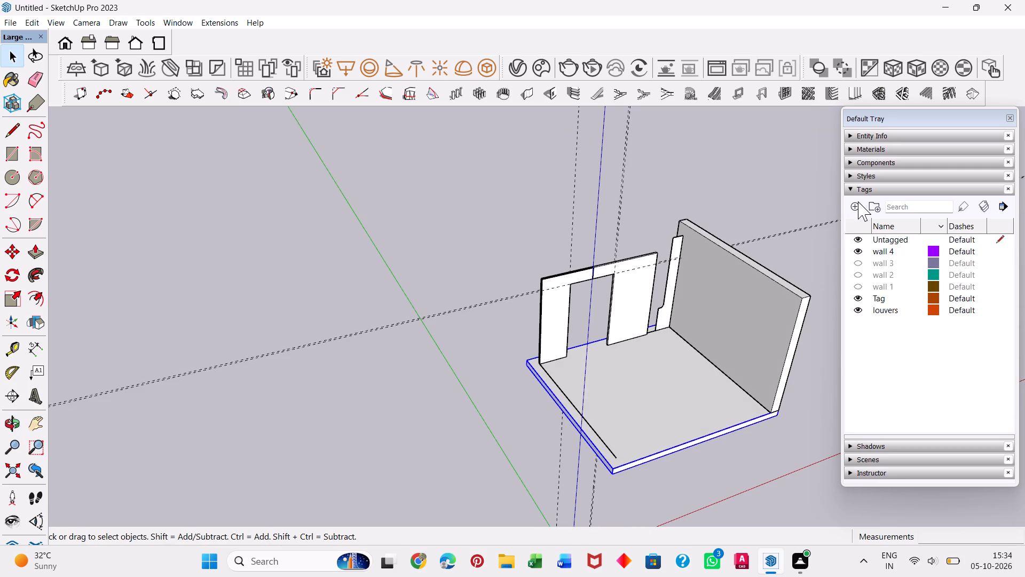
left_click(858, 201)
type("floor")
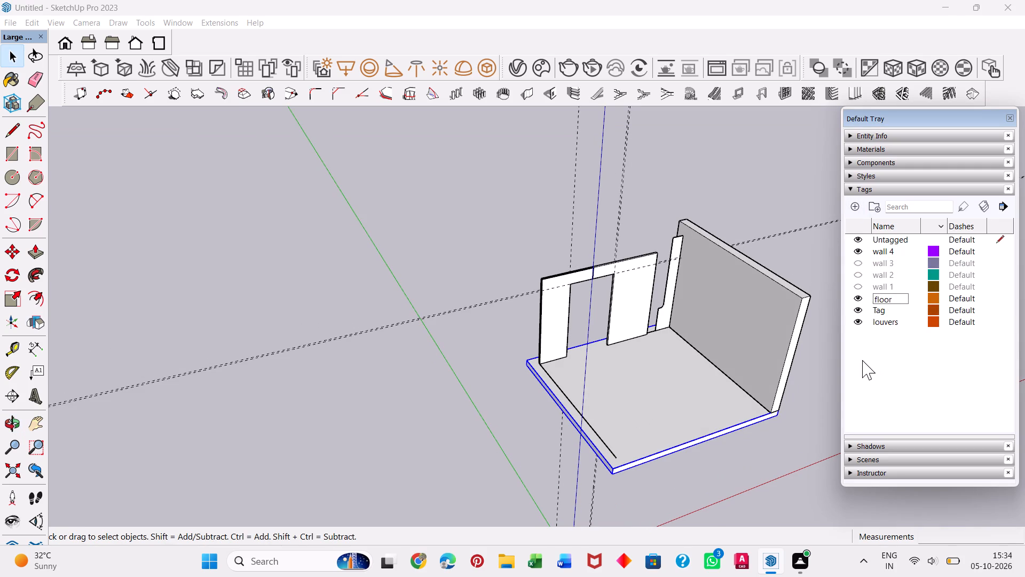
key("Return")
left_click(906, 298)
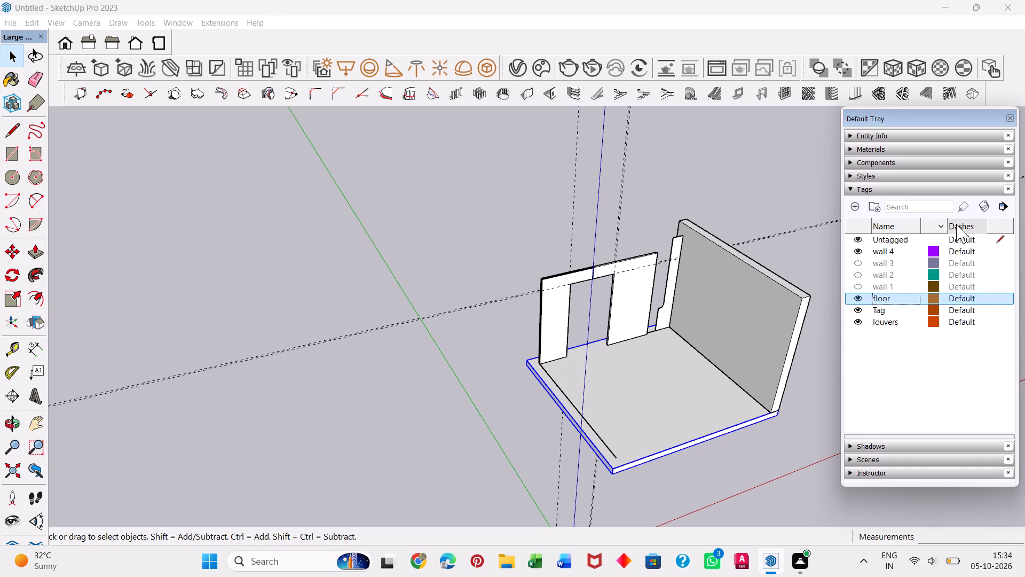
left_click(963, 202)
left_click(652, 389)
key("space")
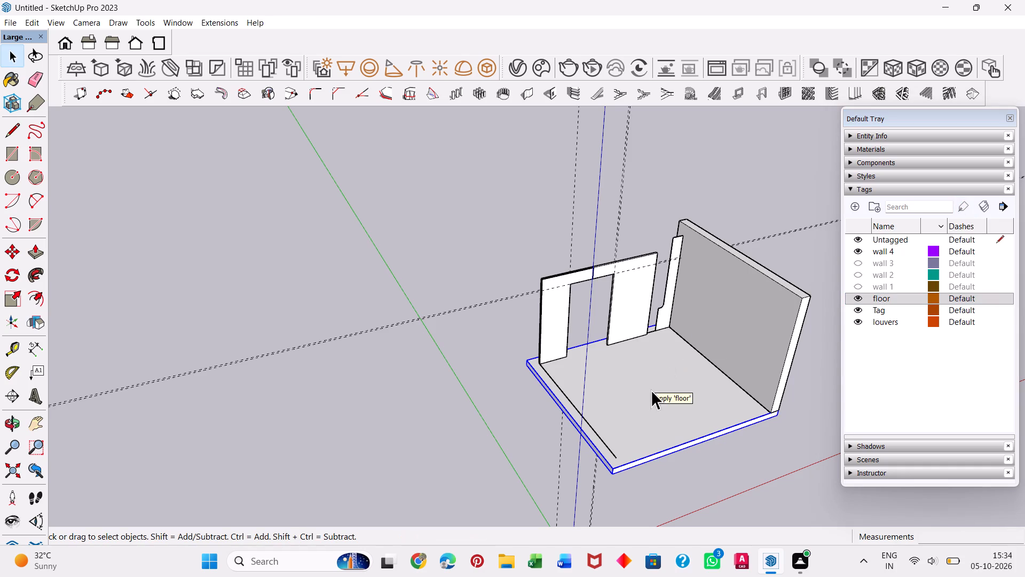
left_click(858, 296)
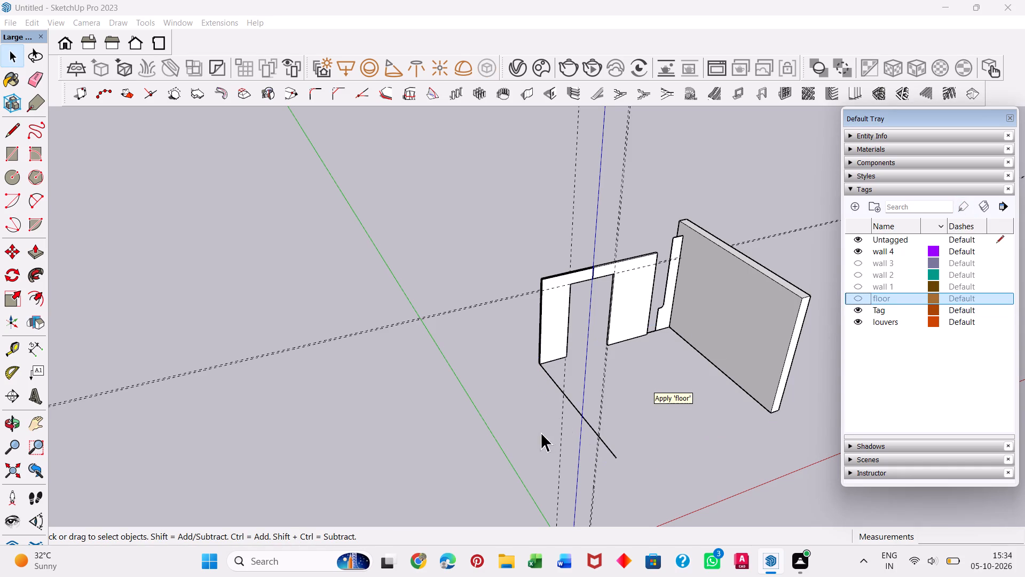
Delete the loose line extending from the bottom corner of the wall with the opening.
left_click(572, 401)
key("Delete")
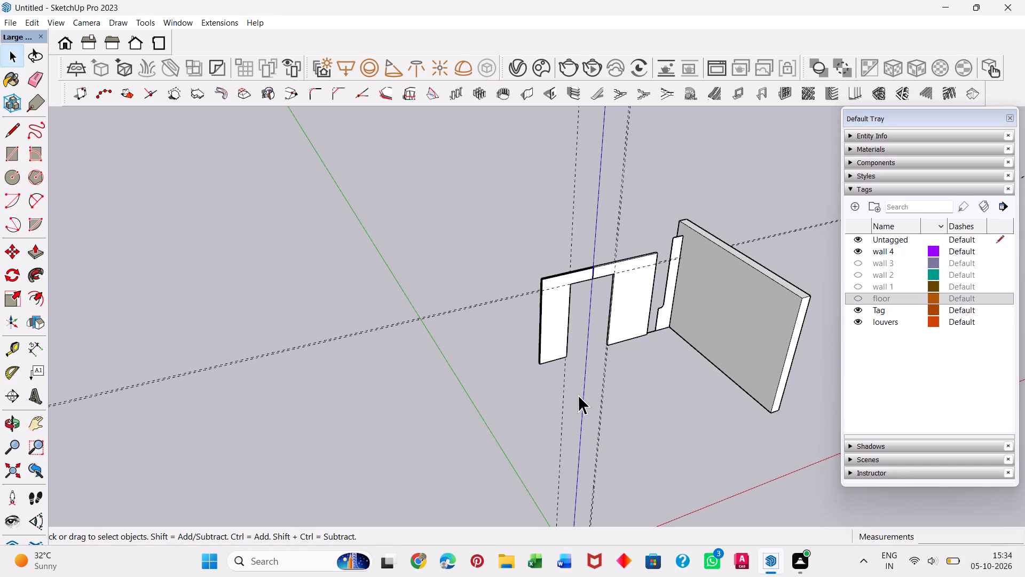
Open the nested groups of the wall with the opening and examine the L-shaped section's front face and lower part.
scroll(530, 354, "up", 4)
triple_click(565, 310)
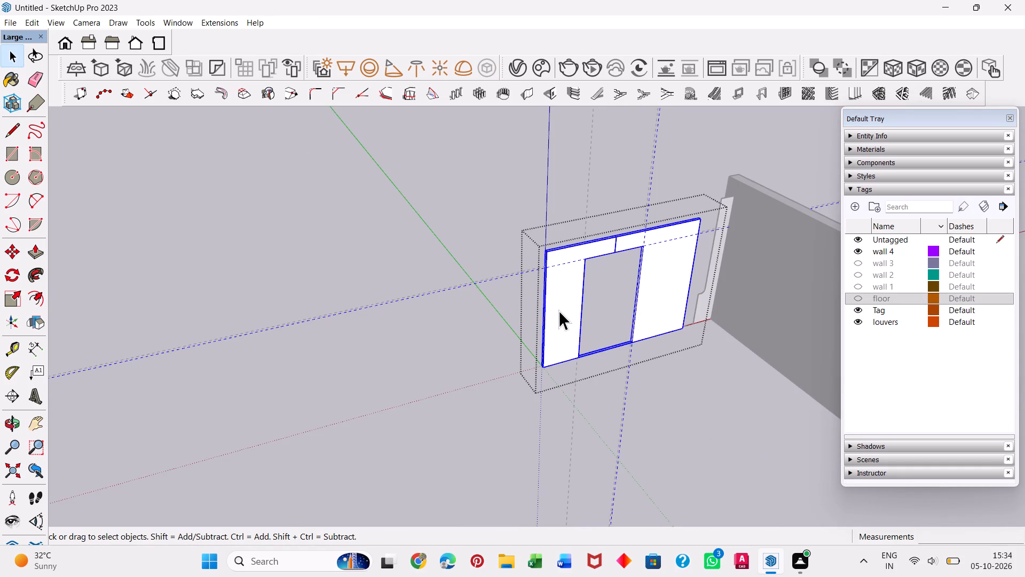
double_click(559, 310)
left_click(559, 310)
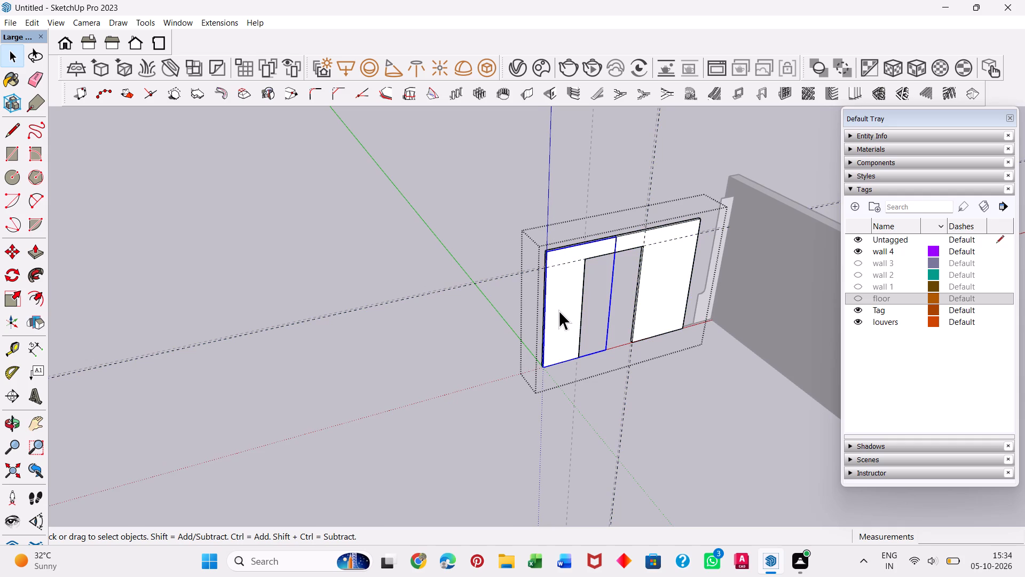
double_click(559, 310)
left_click(559, 310)
scroll(559, 313, "up", 10)
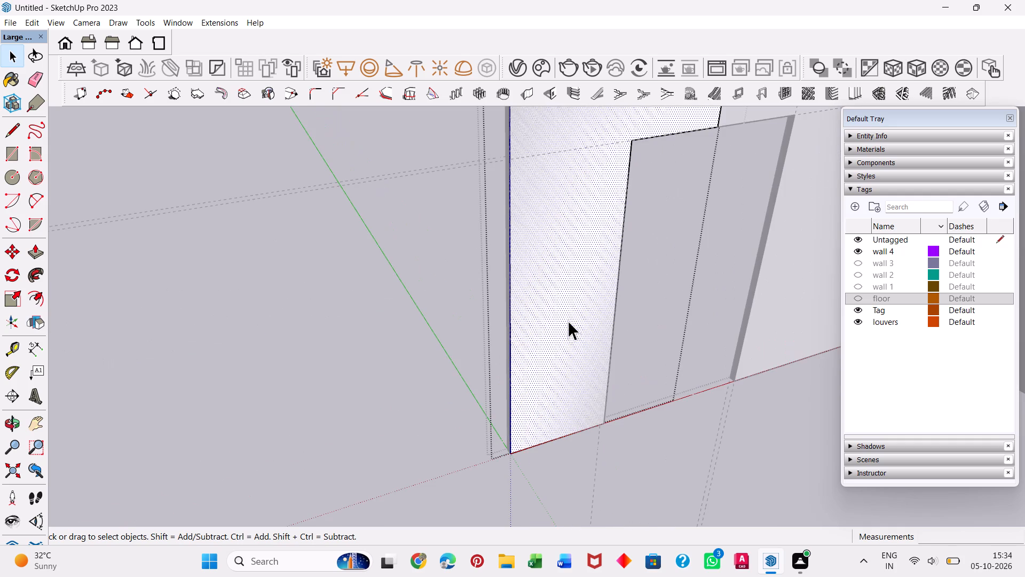
double_click(551, 337, "shift")
double_click(551, 337, "shift")
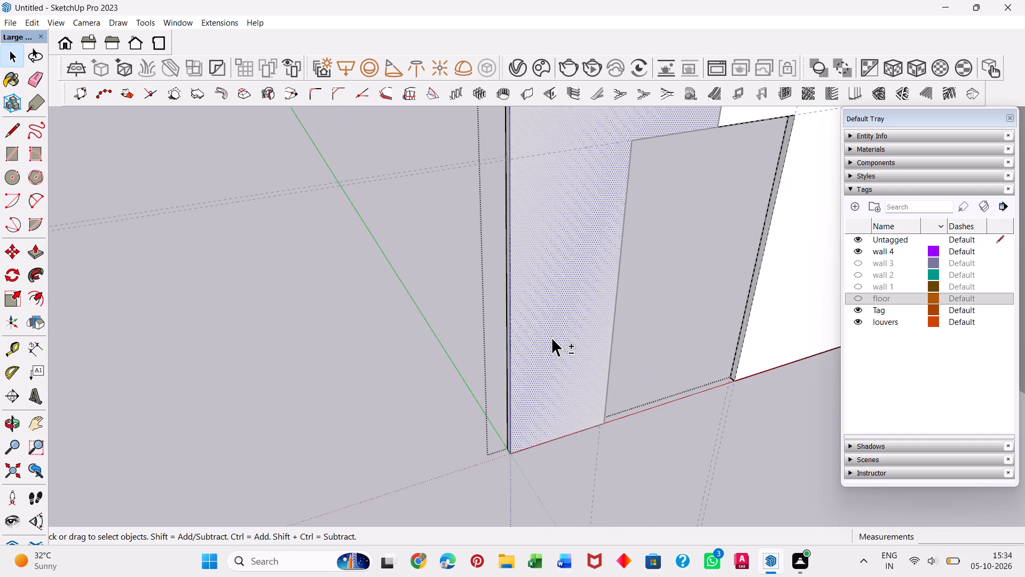
double_click(551, 337, "shift")
left_click(637, 485)
double_click(556, 409)
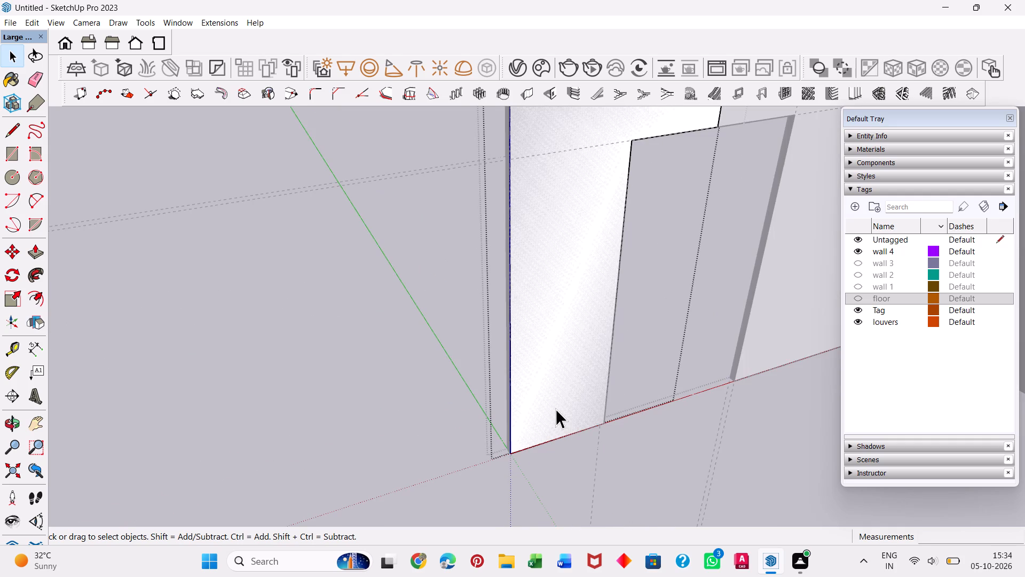
double_click(556, 409, "shift")
triple_click(556, 409, "shift")
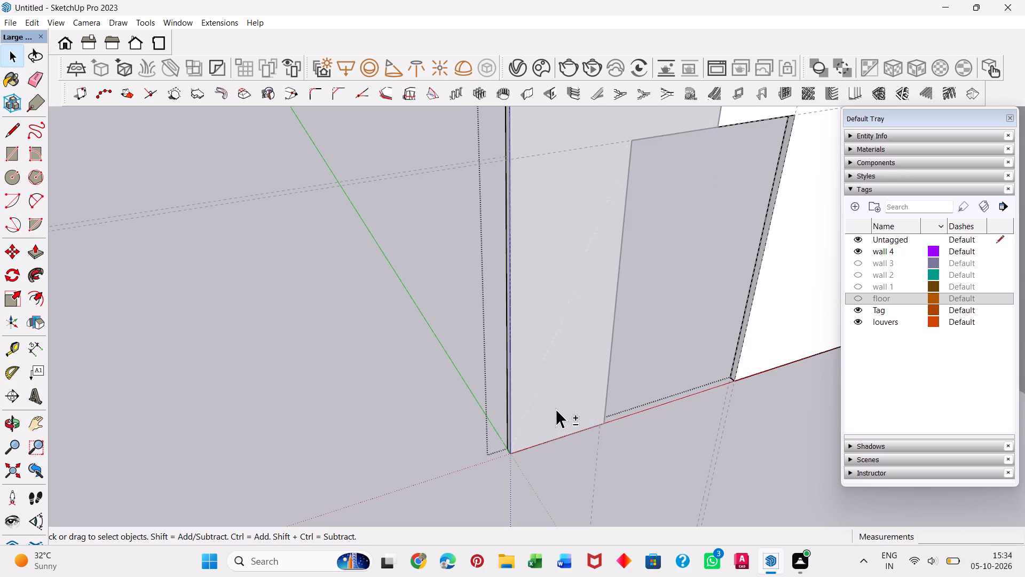
double_click(556, 409, "shift")
left_click(665, 478)
double_click(665, 474)
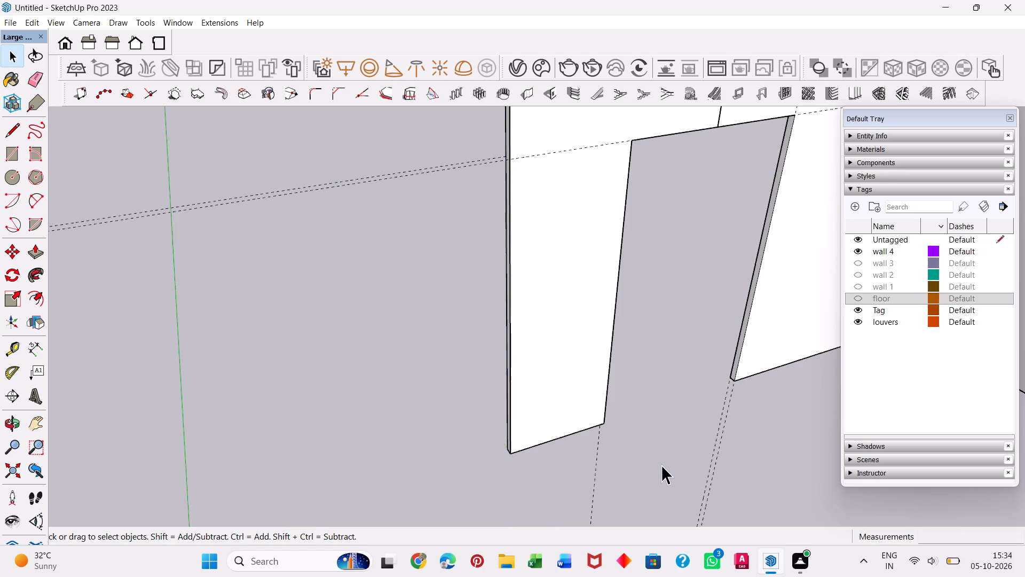
Reopen the wall group and check which faces and edges connect to the L-shaped section beside the opening.
scroll(655, 407, "down", 12)
left_click(539, 221)
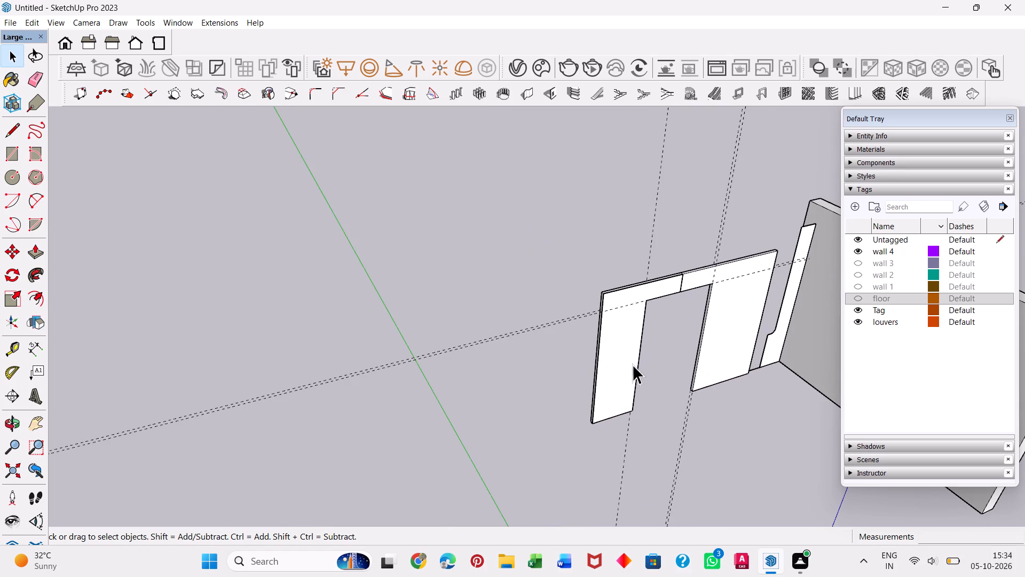
double_click(613, 357)
double_click(613, 357)
left_click(613, 357)
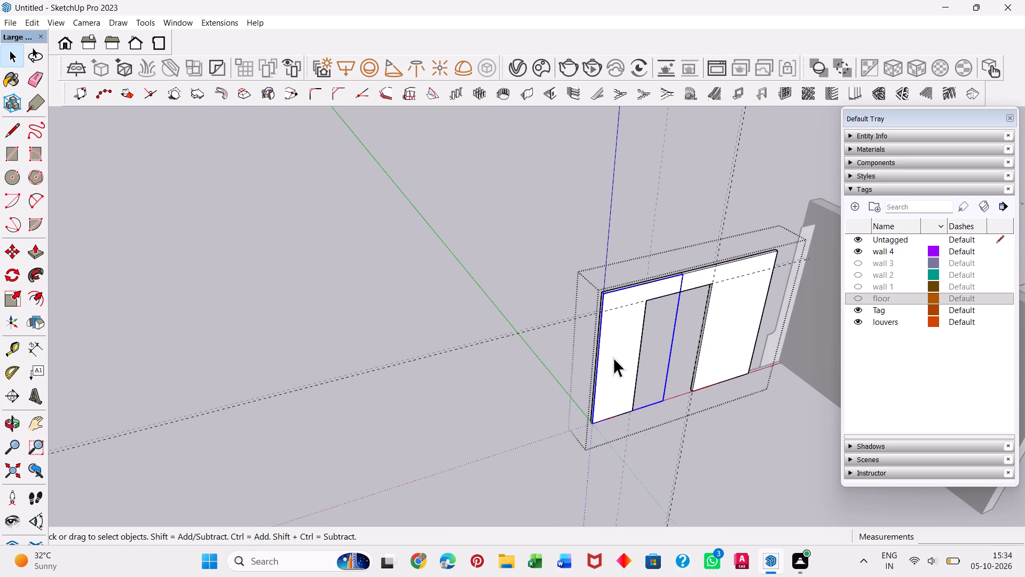
double_click(613, 357, "shift")
left_click(613, 357, "shift")
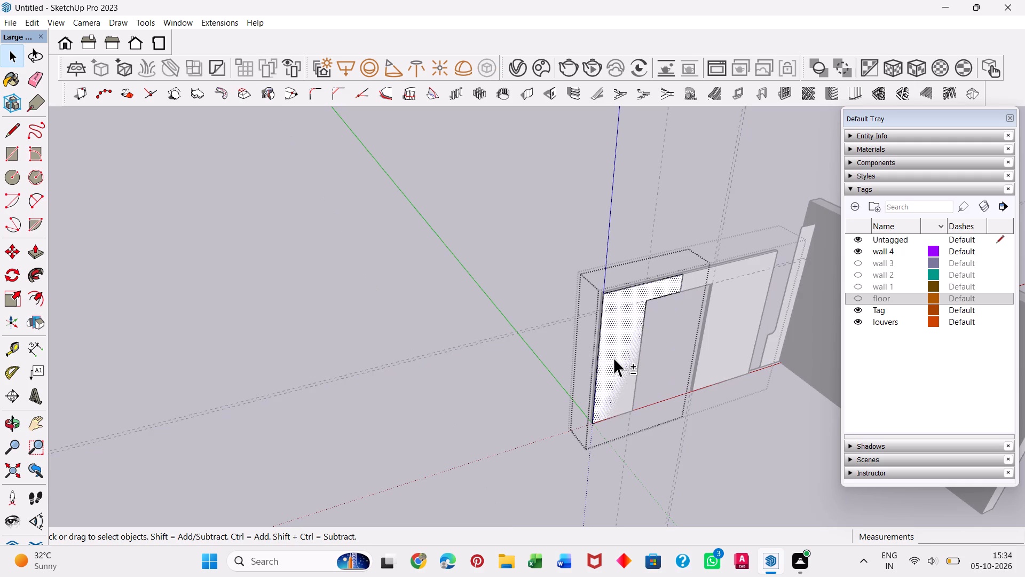
double_click(613, 357, "shift")
double_click(613, 357, "shift")
triple_click(613, 357, "shift")
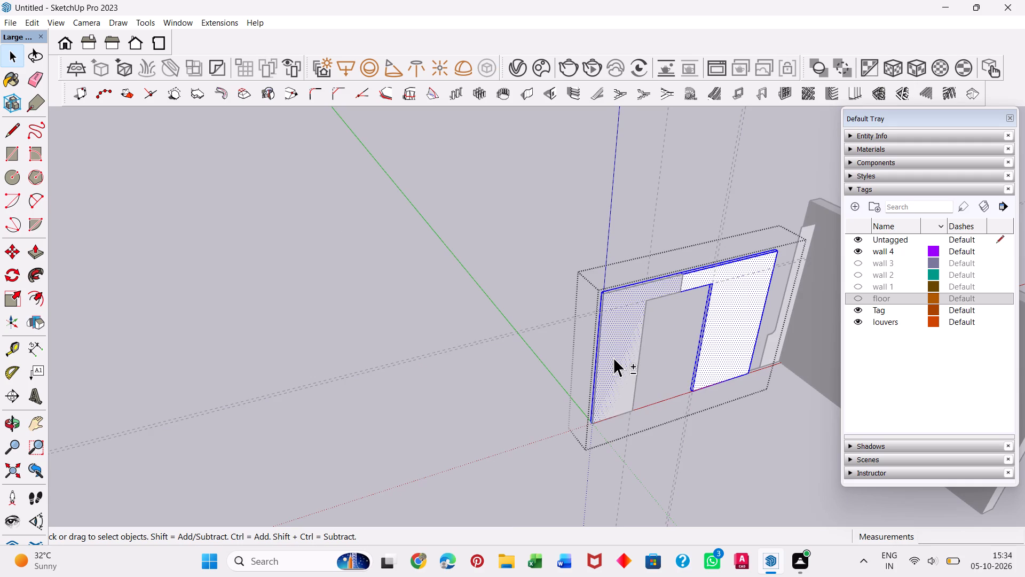
triple_click(613, 357, "shift")
left_click_drag(642, 439, 644, 447)
left_click(612, 384)
left_click(677, 371)
double_click(669, 362)
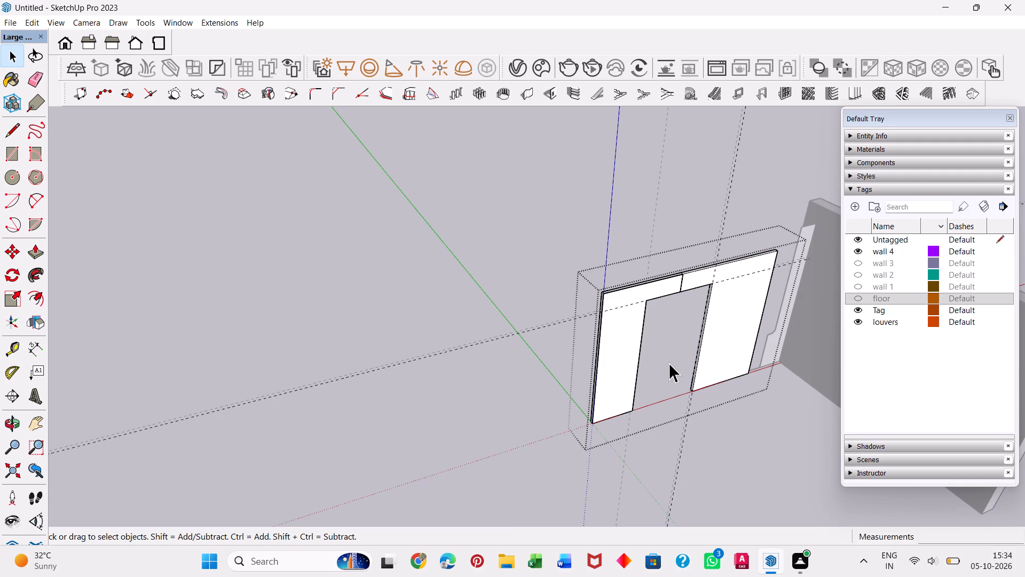
left_click(438, 272)
triple_click(389, 230)
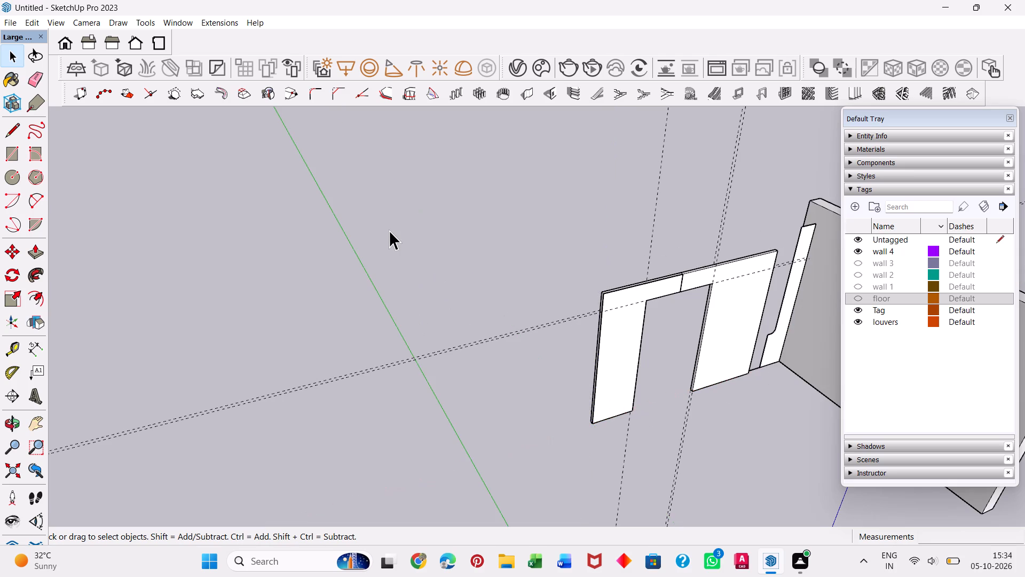
Inside the wall group, gather the faces and edges of the L-shaped section beside the opening into their own group.
middle_click_drag(550, 371, 868, 399)
scroll(415, 298, "up", 4)
left_click(700, 209)
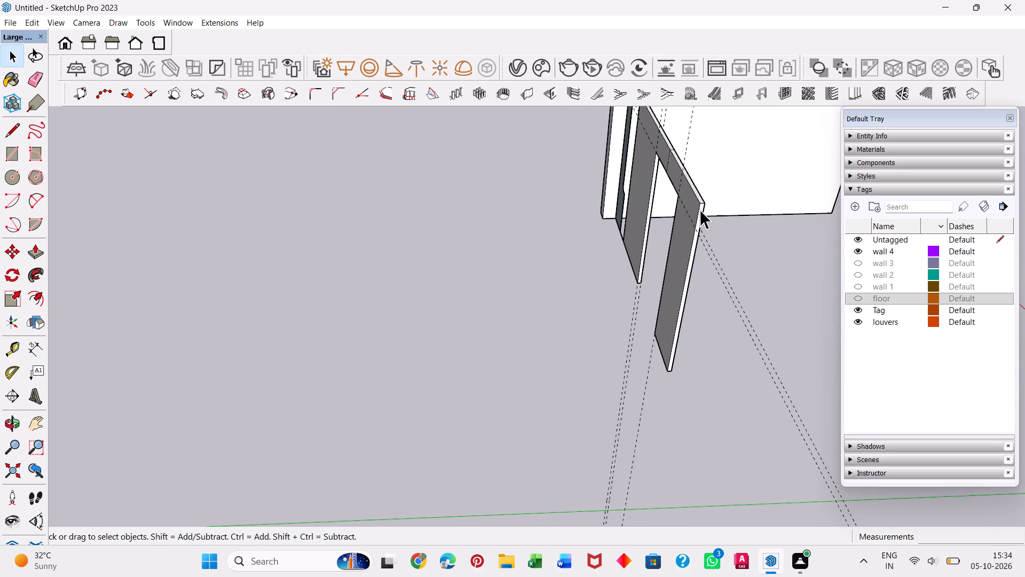
double_click(700, 210)
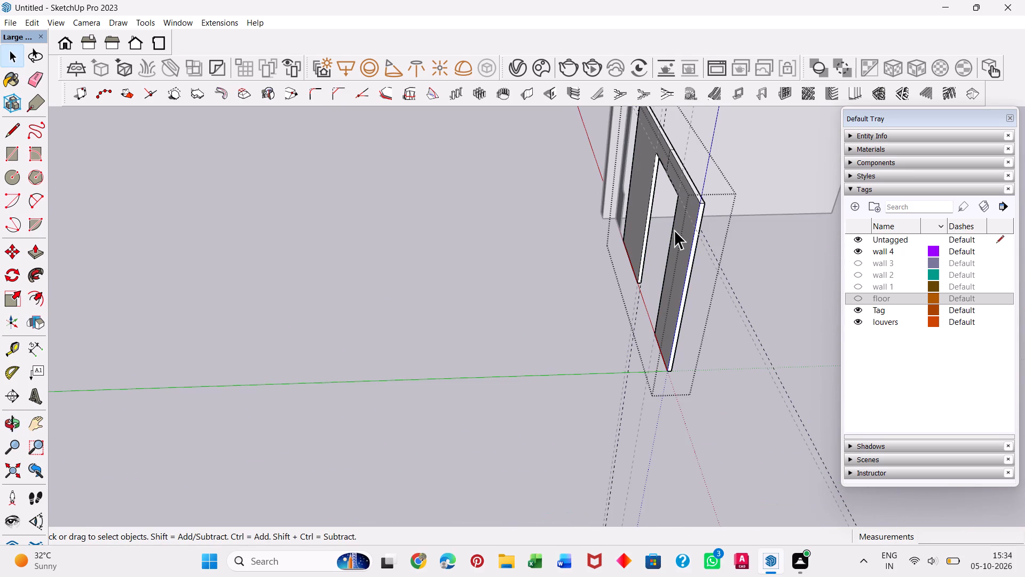
scroll(674, 230, "up", 11)
middle_click(708, 256)
double_click(689, 278, "shift")
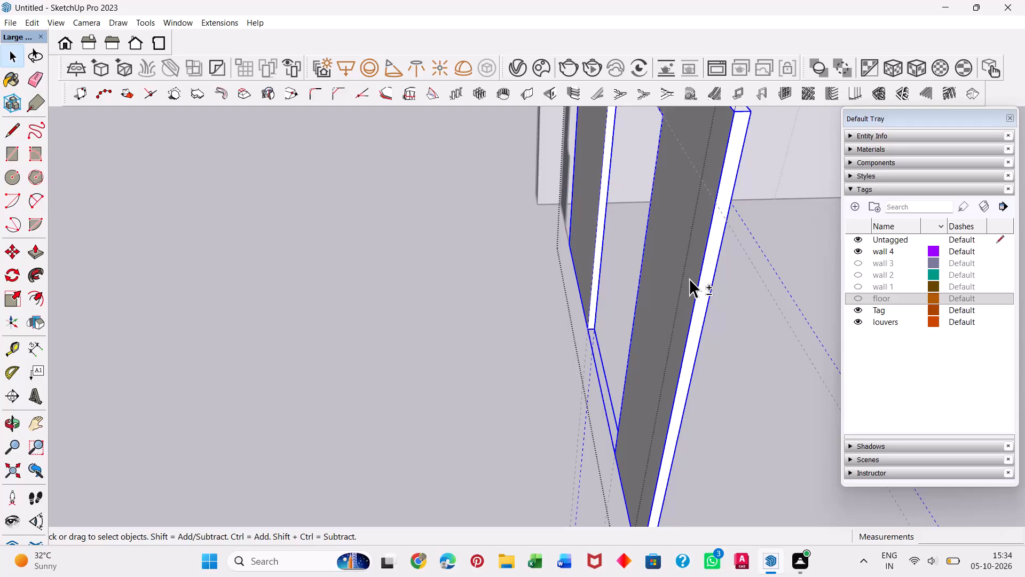
double_click(689, 278, "shift")
double_click(693, 282, "shift")
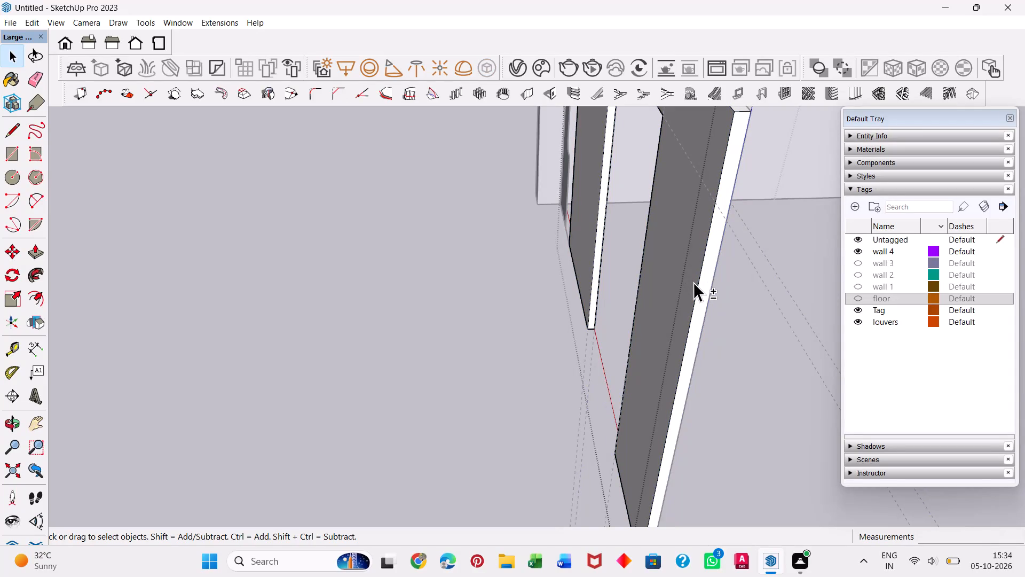
scroll(697, 287, "down", 9)
scroll(706, 274, "up", 7)
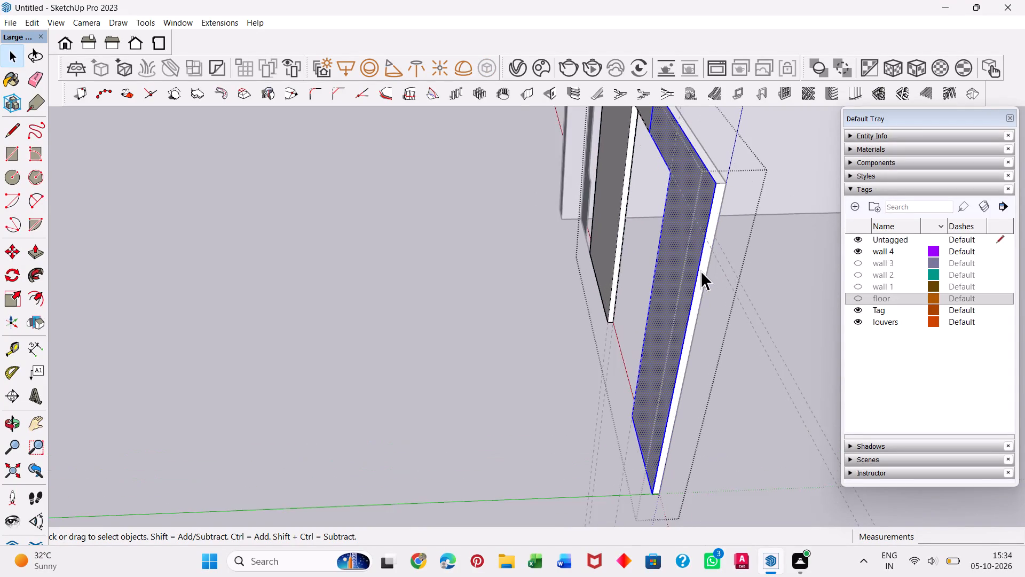
scroll(701, 271, "up", 3)
middle_click(701, 271)
double_click(704, 285, "shift")
scroll(716, 307, "down", 6)
middle_click_drag(709, 315, 704, 321)
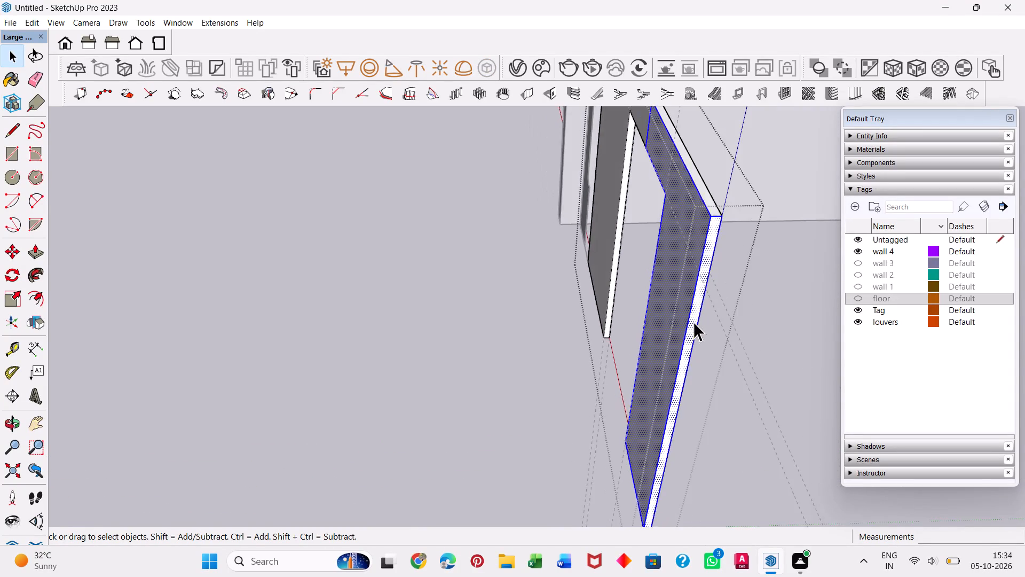
scroll(693, 322, "down", 4)
scroll(703, 244, "up", 10, "shift")
scroll(644, 266, "up", 1)
scroll(644, 266, "down", 7)
double_click(623, 299, "shift")
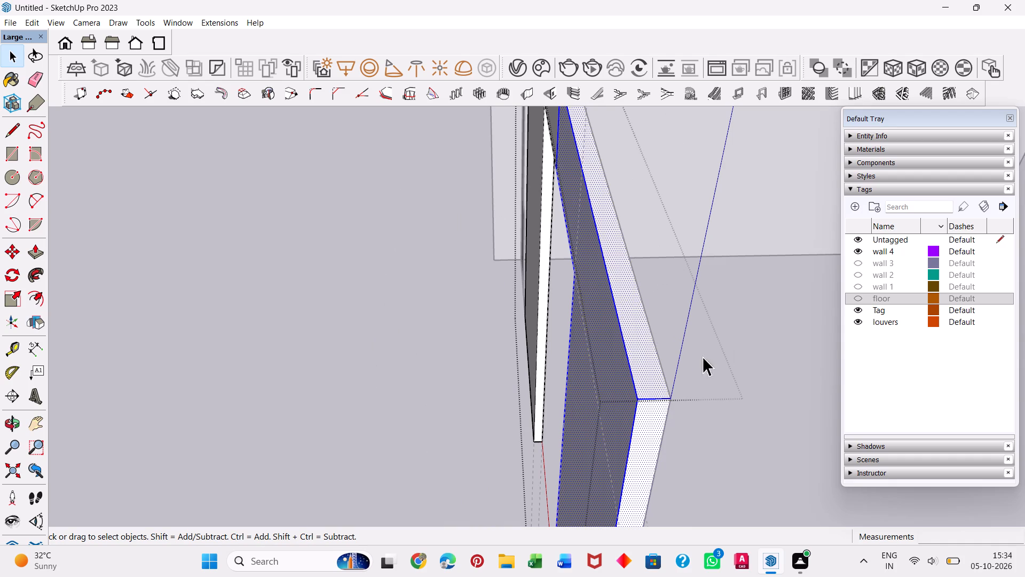
middle_click_drag(693, 359, 499, 302)
scroll(490, 307, "down", 11)
scroll(413, 283, "up", 9)
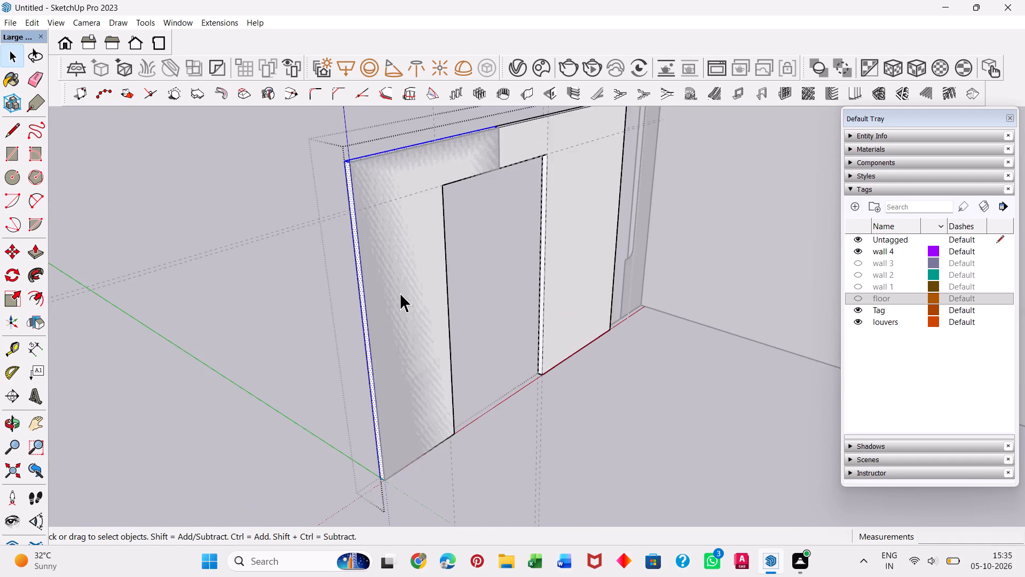
left_click(391, 307, "shift")
left_click(393, 308, "shift")
scroll(403, 308, "down", 6)
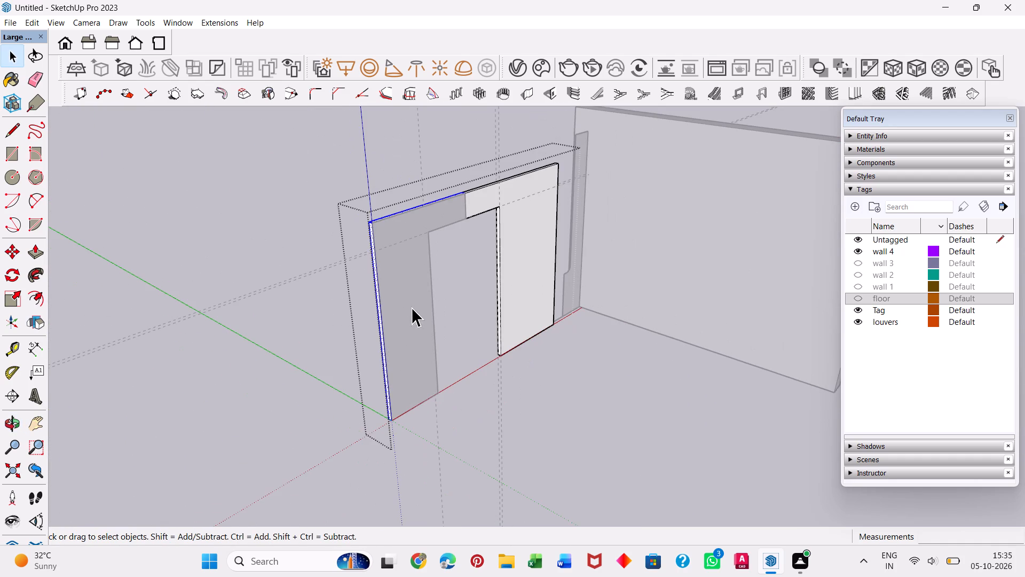
left_click(407, 324, "shift")
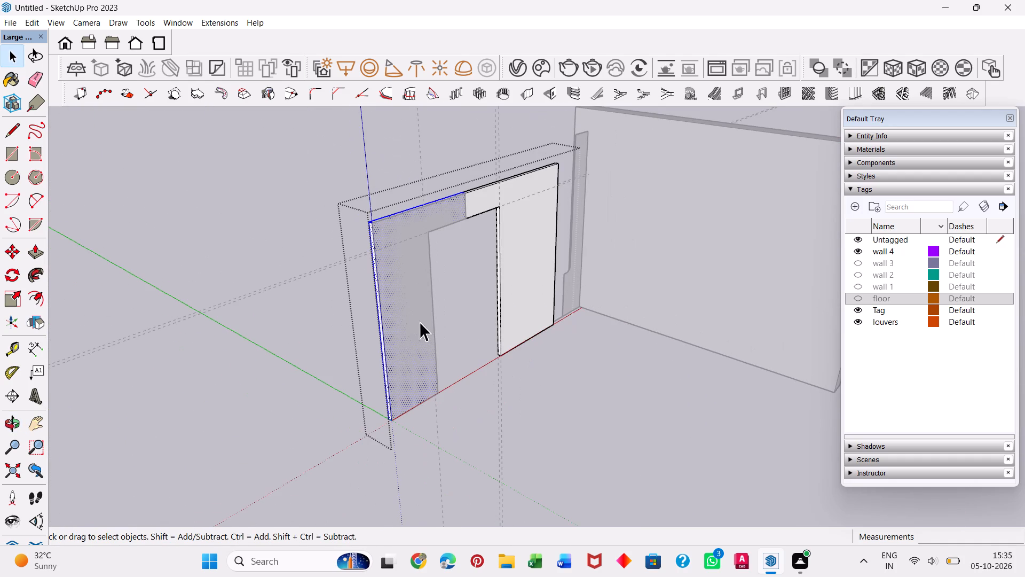
scroll(422, 317, "down", 6)
middle_click_drag(484, 362, 330, 232)
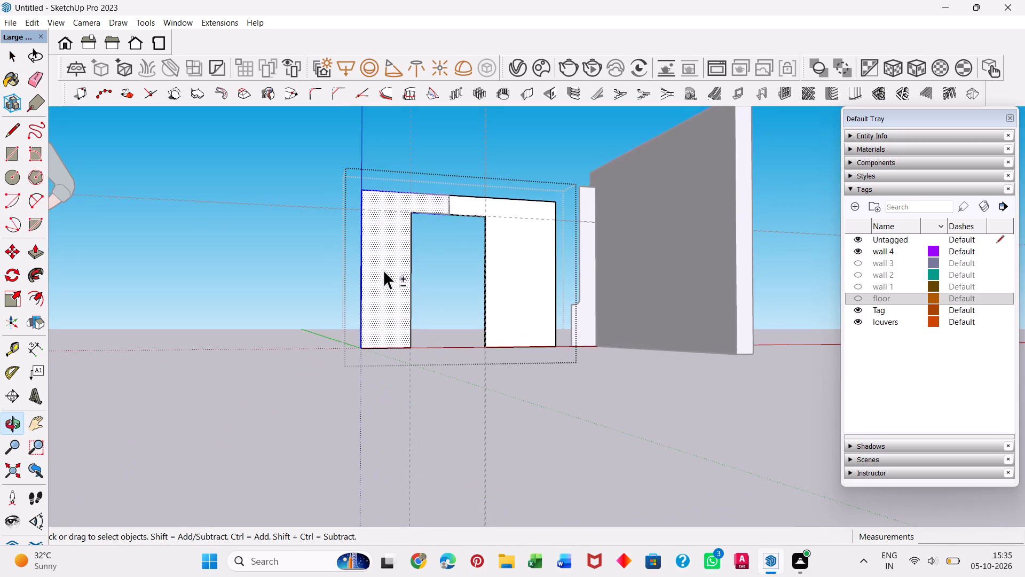
left_click(398, 275, "shift")
left_click(398, 276, "shift")
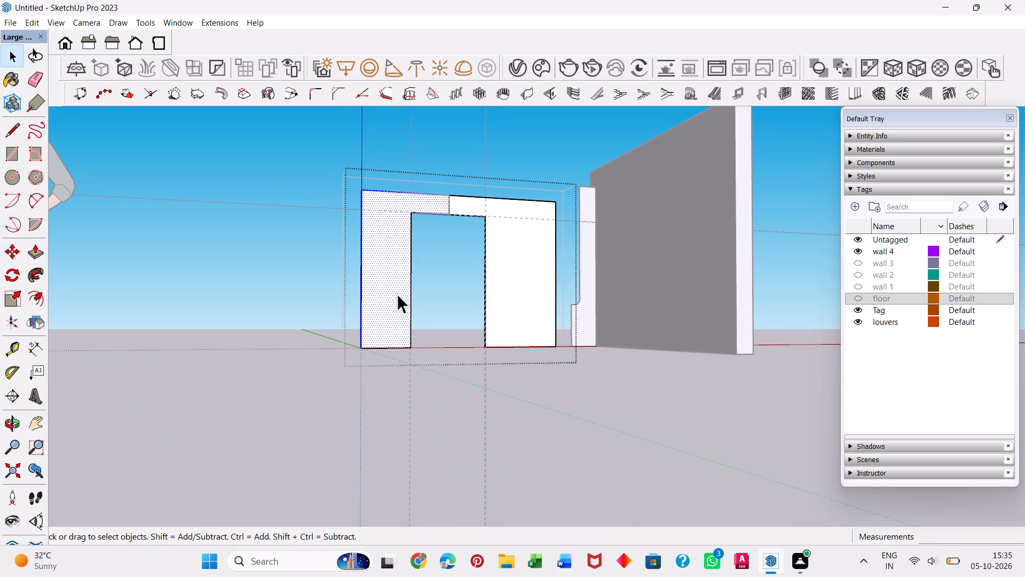
middle_click_drag(403, 329, 623, 264)
scroll(376, 321, "up", 12)
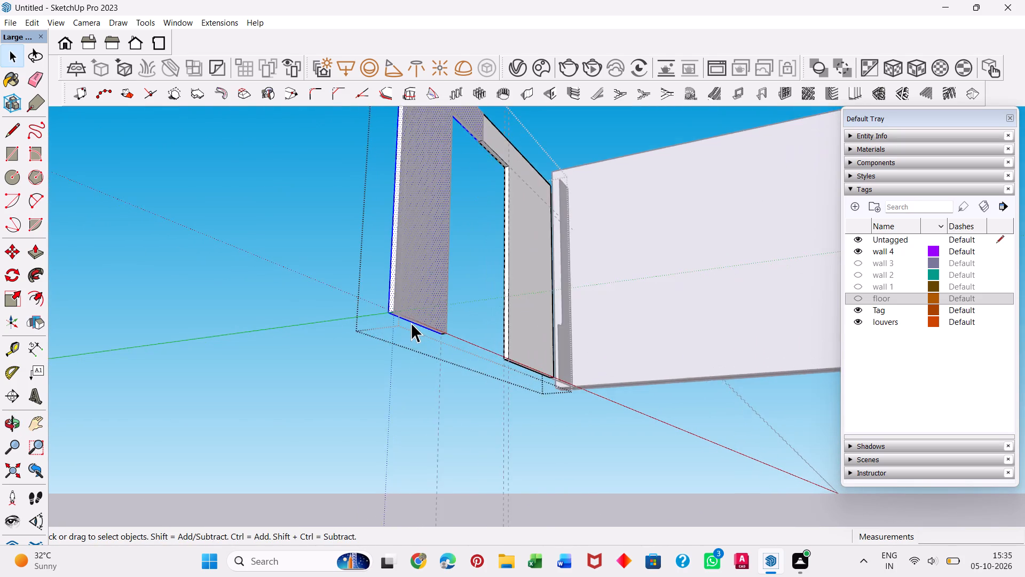
scroll(411, 323, "up", 14)
left_click(390, 318, "shift")
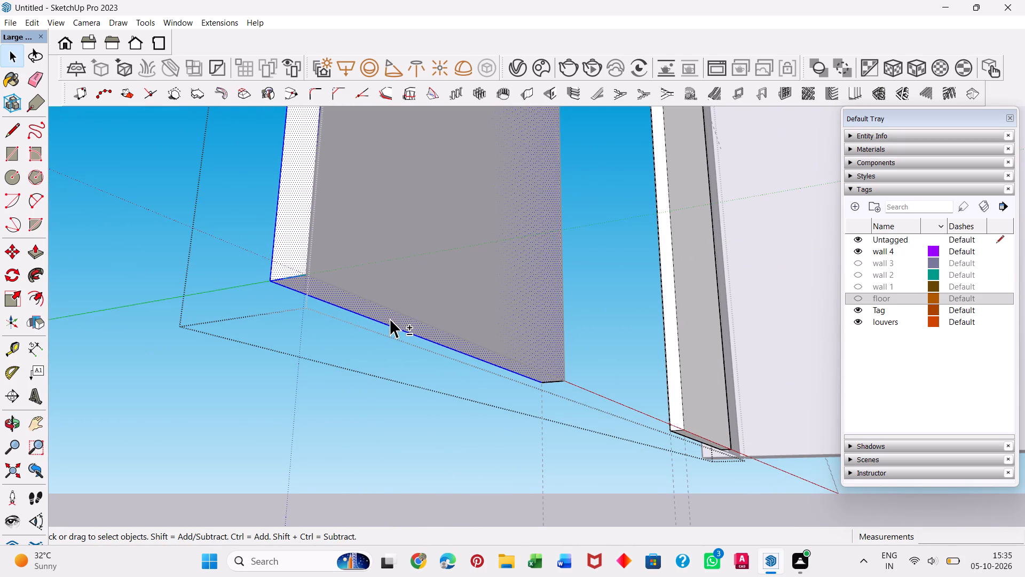
left_click(390, 318, "shift")
left_click(390, 318, "shift")
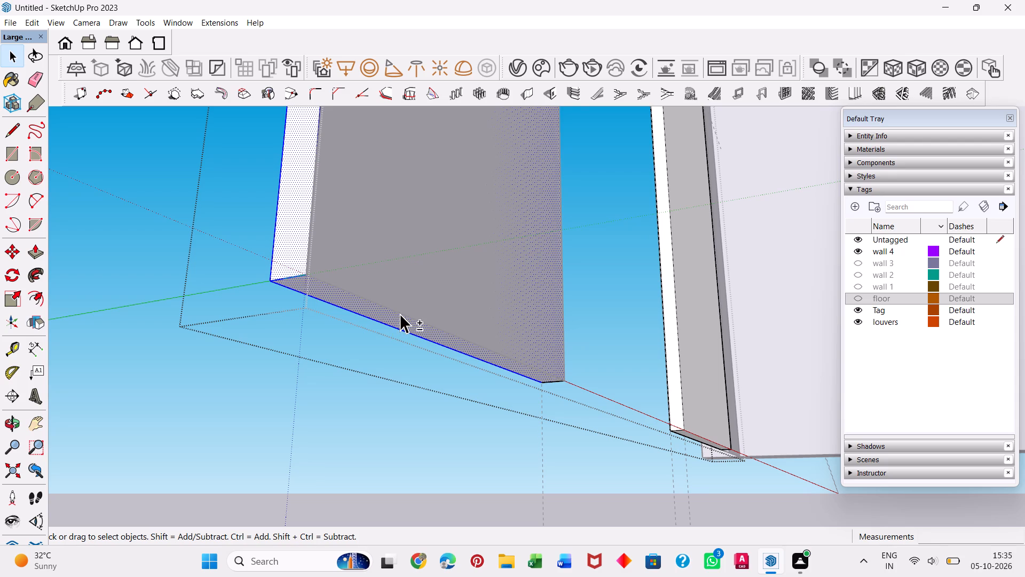
left_click(401, 313, "shift")
scroll(443, 263, "down", 5)
middle_click_drag(441, 269, 417, 316)
middle_click_drag(469, 248, 411, 393)
scroll(504, 214, "down", 11)
middle_click_drag(623, 290, 367, 319)
scroll(492, 207, "down", 5)
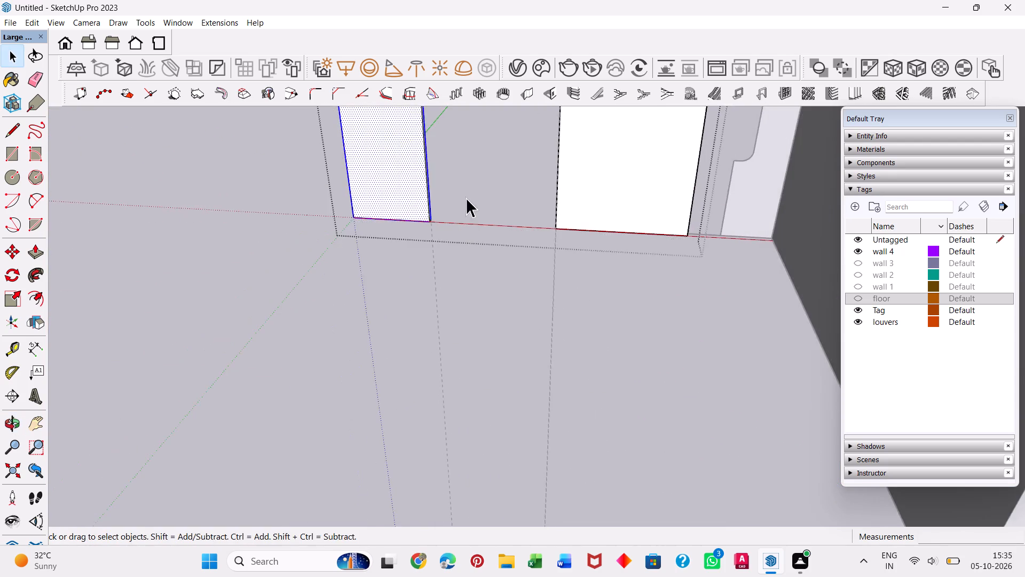
middle_click_drag(455, 187, 348, 231)
scroll(354, 226, "up", 20)
scroll(354, 226, "up", 3)
middle_click(413, 208)
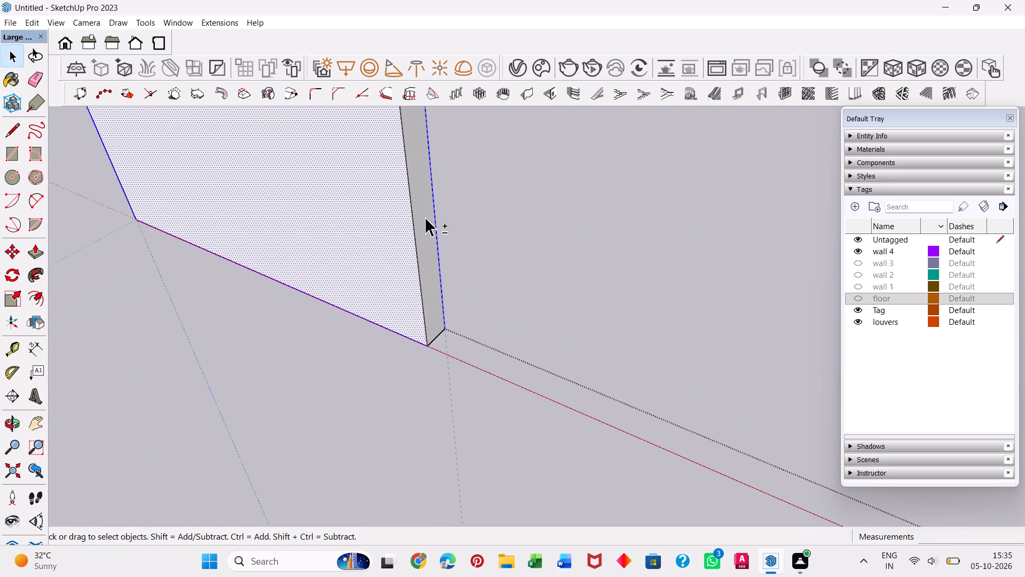
left_click(419, 219, "shift")
left_click(419, 219, "shift")
left_click(419, 219, "shift")
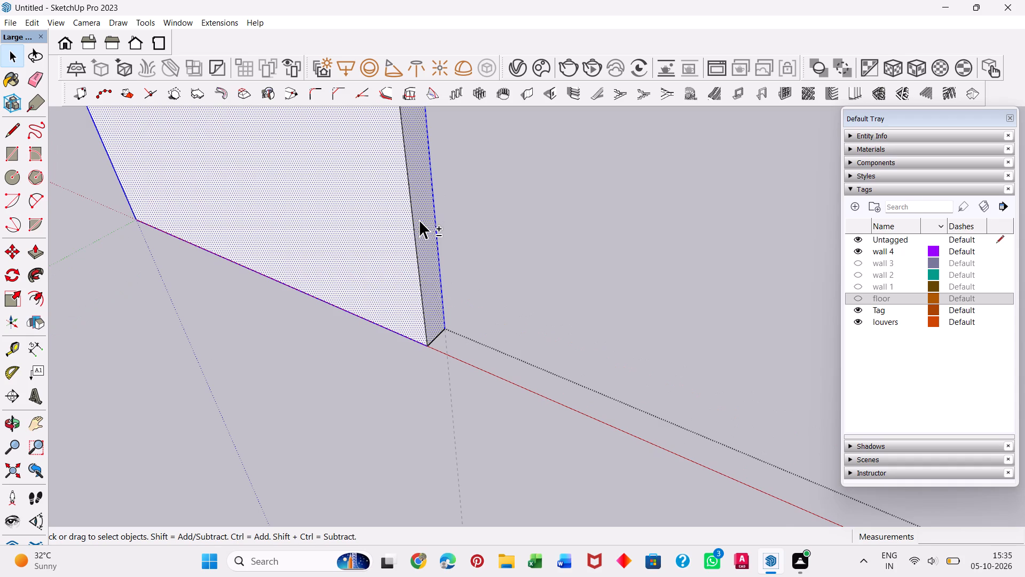
scroll(545, 234, "down", 20)
scroll(545, 234, "down", 20)
scroll(545, 234, "down", 2)
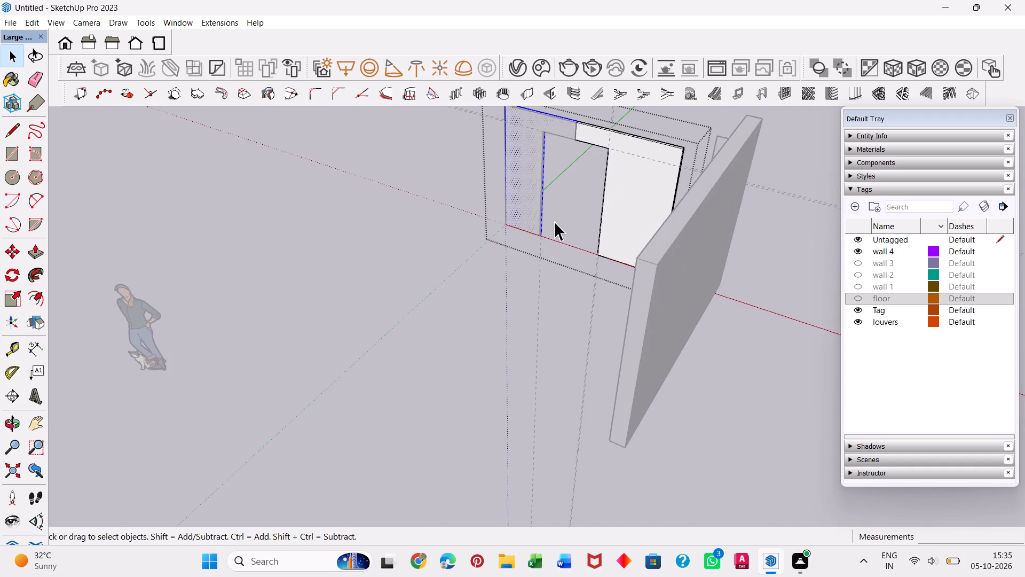
scroll(554, 221, "down", 13)
middle_click_drag(569, 170, 656, 57)
scroll(603, 118, "up", 1)
middle_click_drag(525, 218, 533, 123)
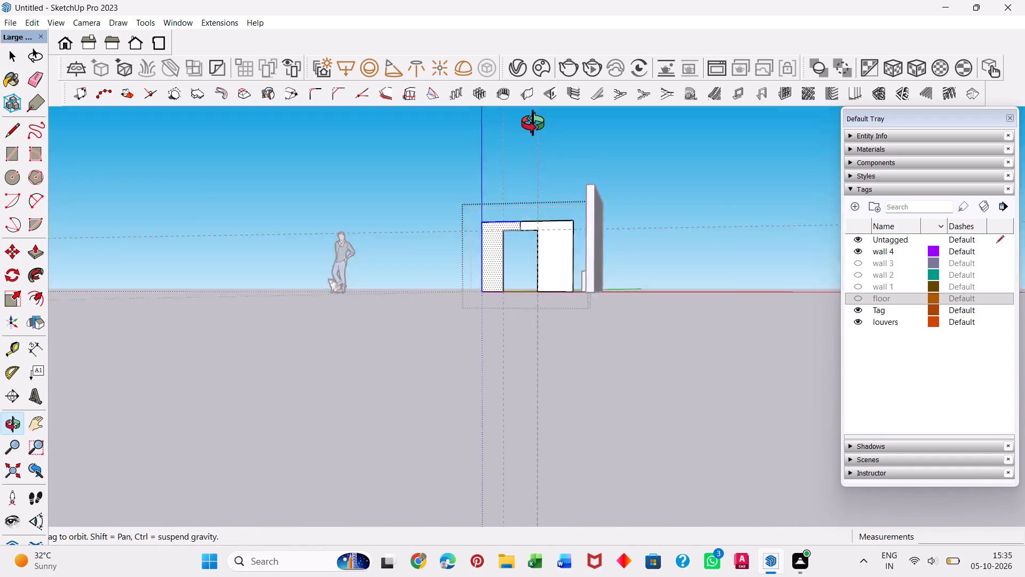
middle_click_drag(533, 123, 540, 69)
scroll(538, 79, "up", 1)
scroll(496, 269, "up", 20)
scroll(496, 269, "up", 10)
middle_click(525, 235)
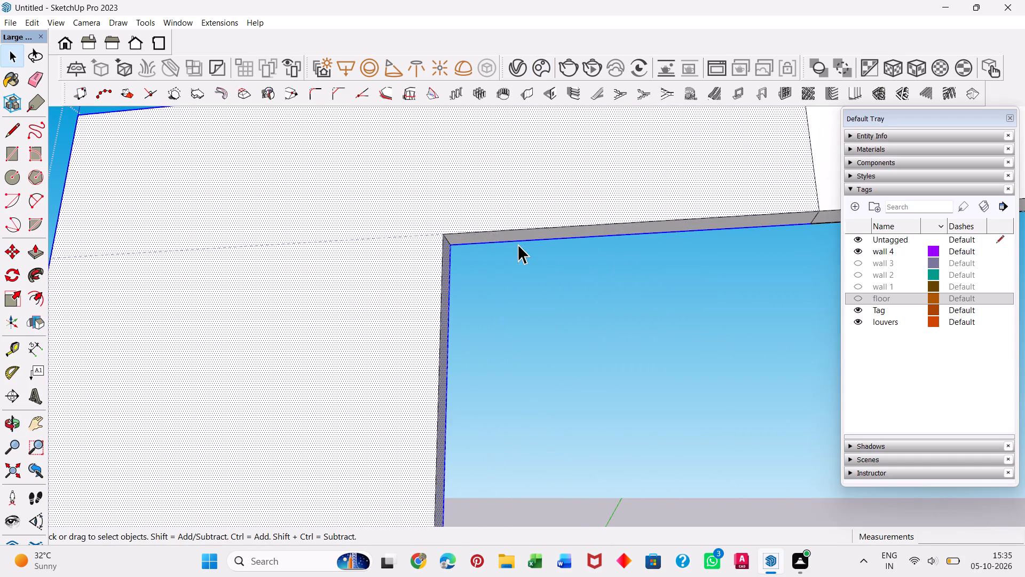
left_click(521, 238, "shift")
scroll(511, 254, "down", 20)
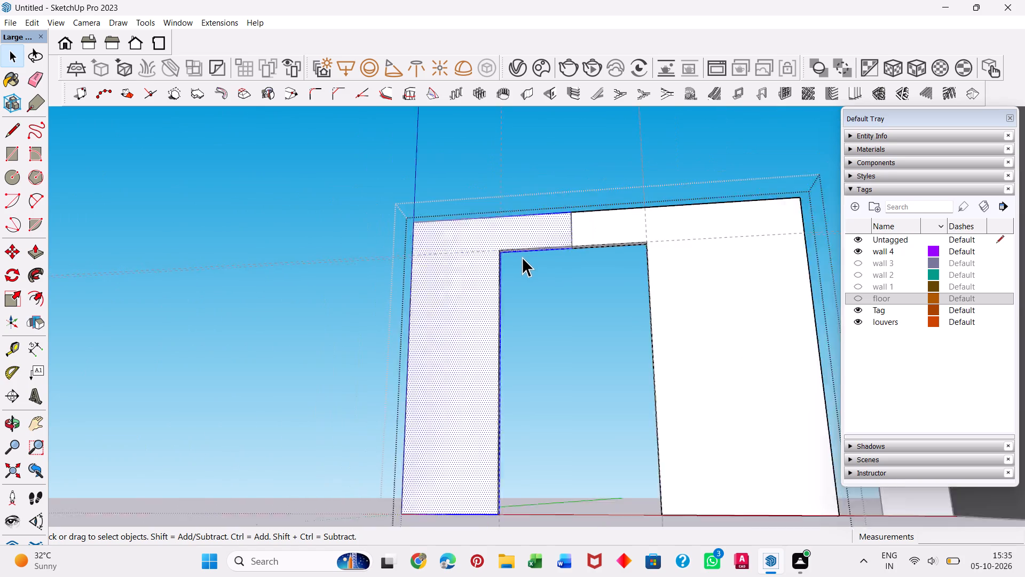
scroll(522, 257, "down", 10)
middle_click_drag(529, 371, 345, 362)
scroll(529, 372, "up", 1)
scroll(345, 362, "down", 1)
middle_click_drag(517, 420, 522, 421)
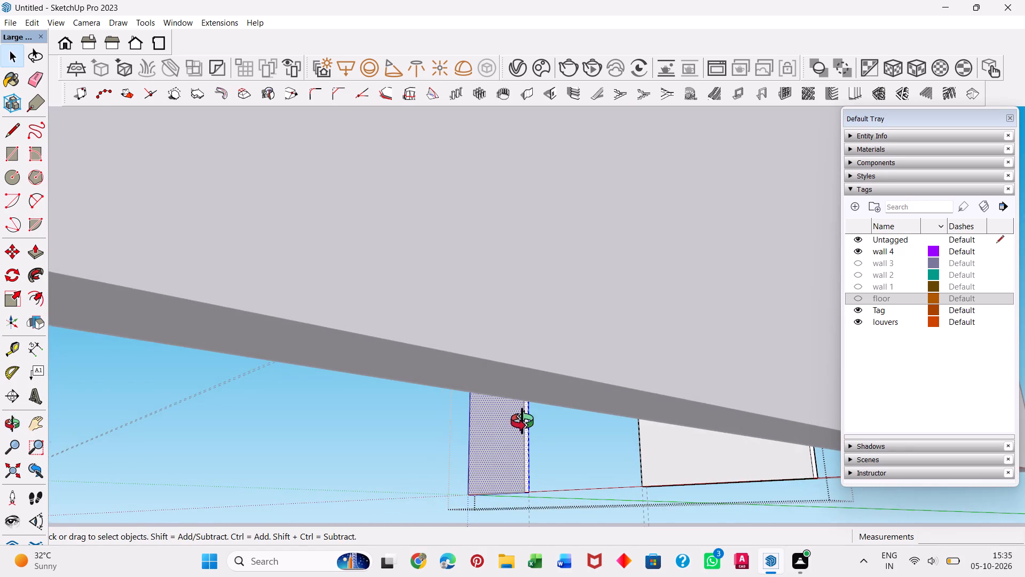
middle_click_drag(522, 421, 799, 428)
middle_click_drag(448, 317, 725, 335)
middle_click_drag(390, 300, 653, 305)
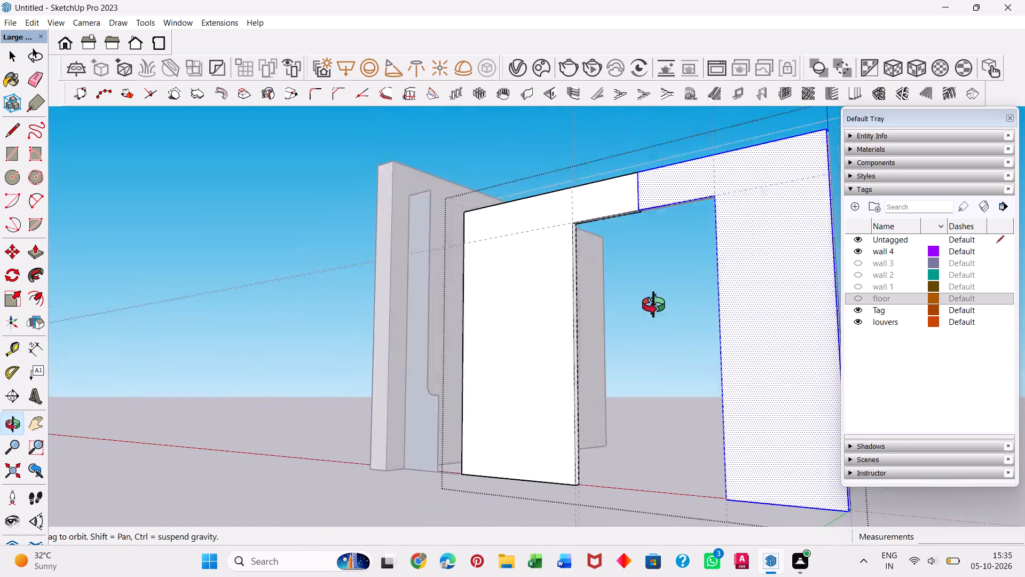
middle_click_drag(653, 305, 468, 365)
scroll(468, 361, "down", 9)
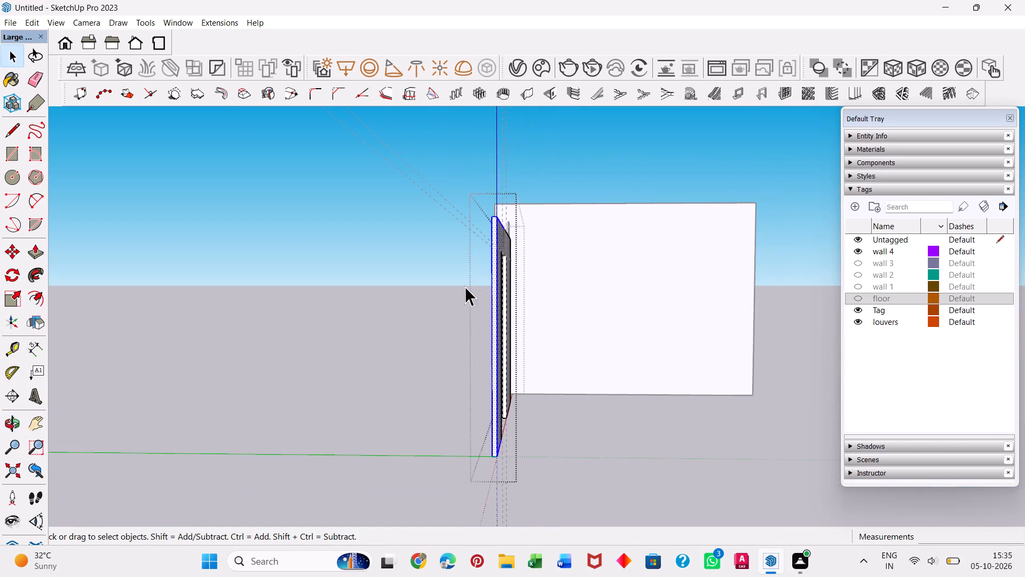
middle_click_drag(618, 325, 549, 453)
key("g")
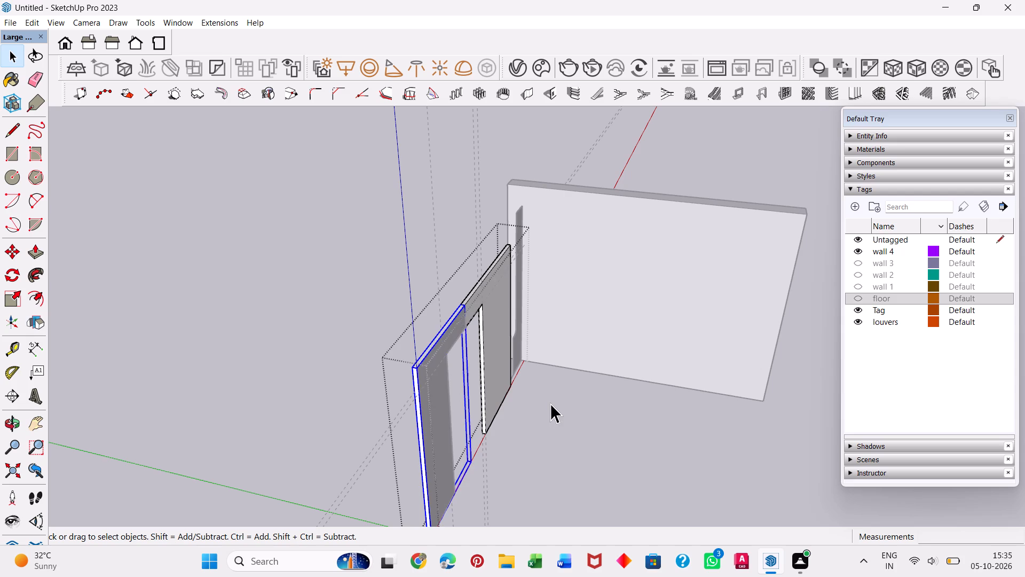
Assign the new L-shaped group to the louvers tag.
left_click(436, 405)
left_click(909, 325)
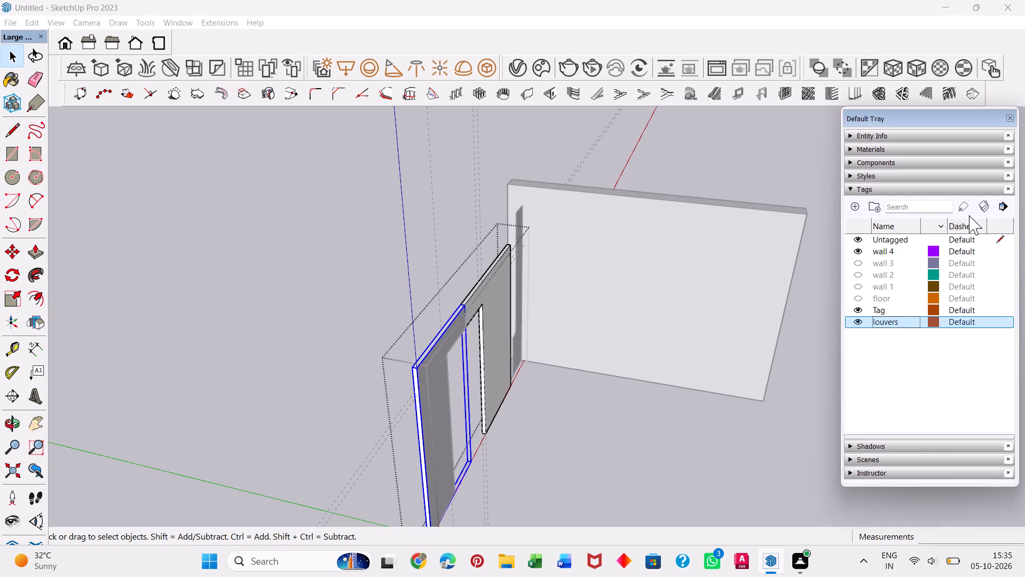
left_click(960, 203)
left_click(423, 369)
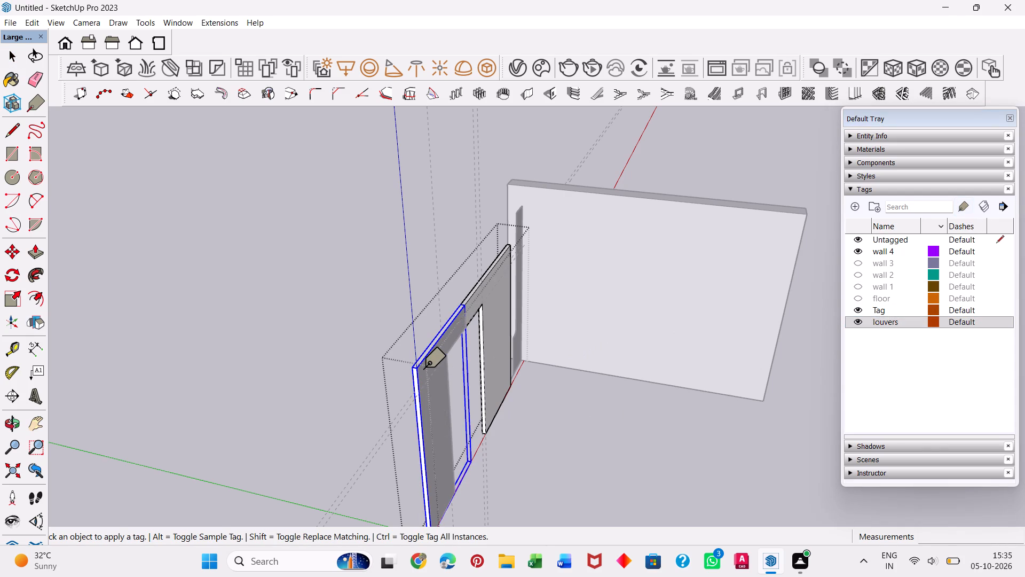
key("Escape")
key("space")
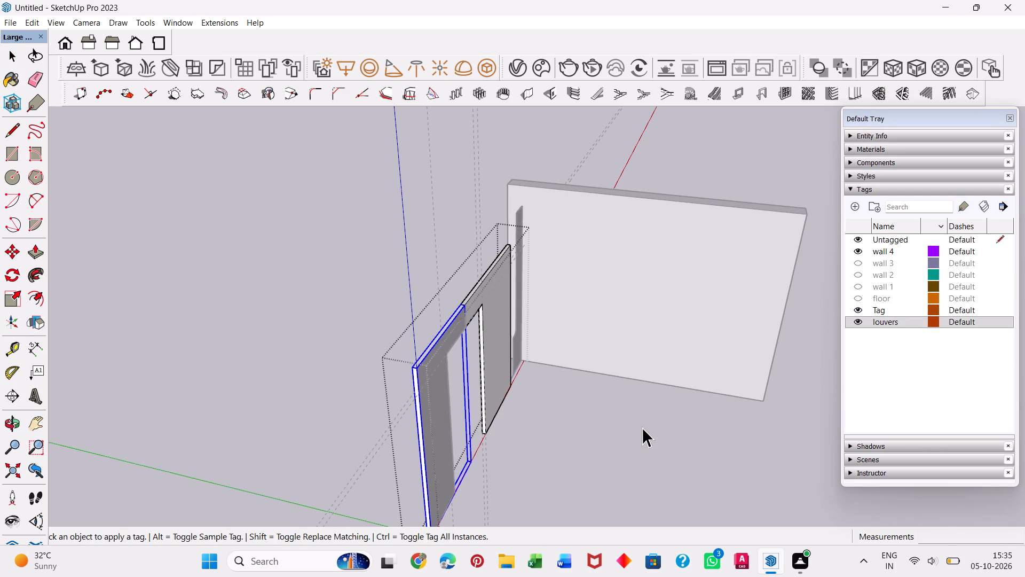
left_click(649, 422)
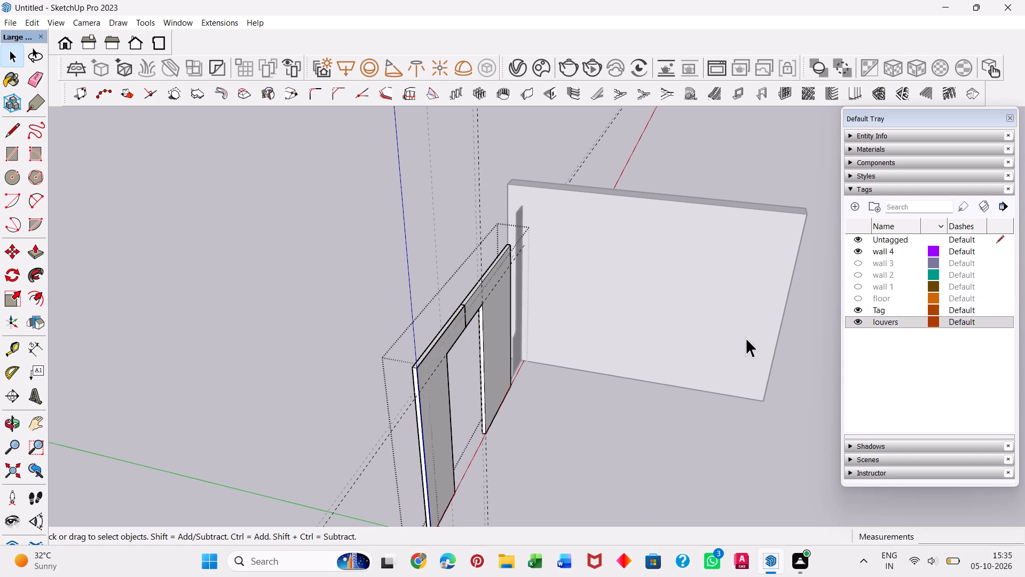
Pick the front face of the L-shaped section for vertical louvres and set louvre depth and thickness to 2".
middle_click_drag(822, 397, 496, 319)
scroll(496, 319, "down", 8)
left_click(745, 295)
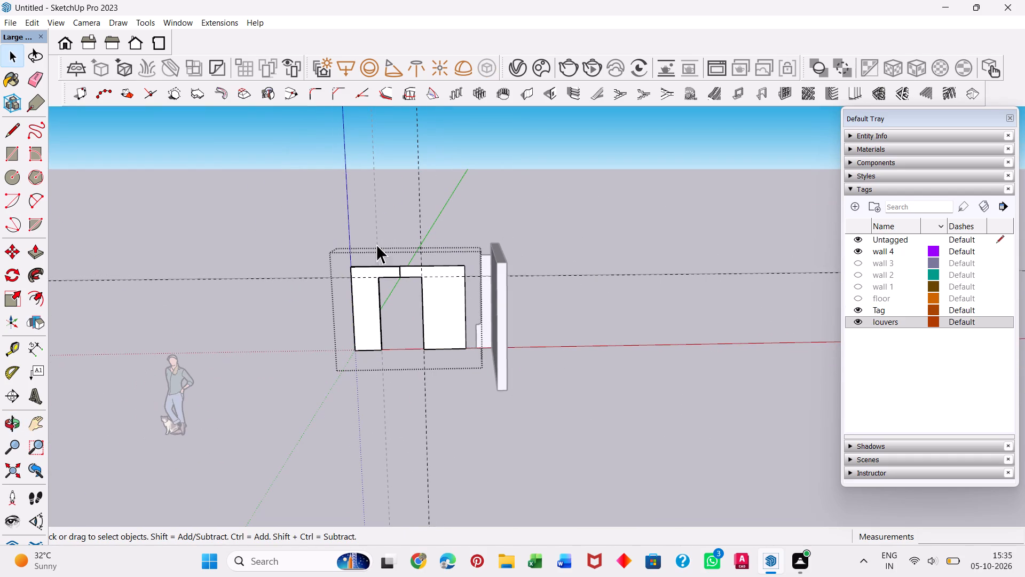
left_click(362, 286)
double_click(362, 286)
left_click(364, 286)
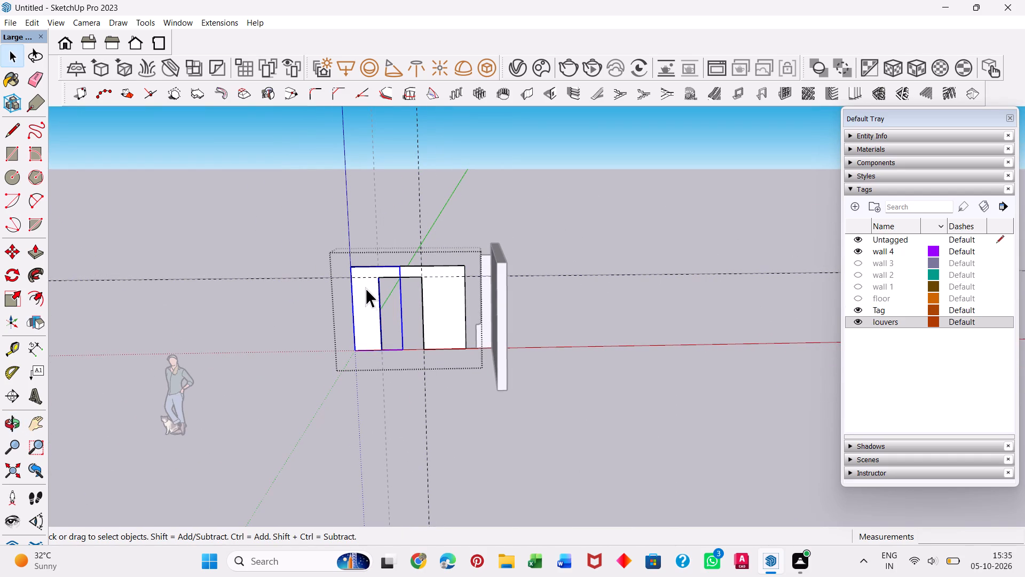
scroll(504, 237, "down", 3)
triple_click(387, 285)
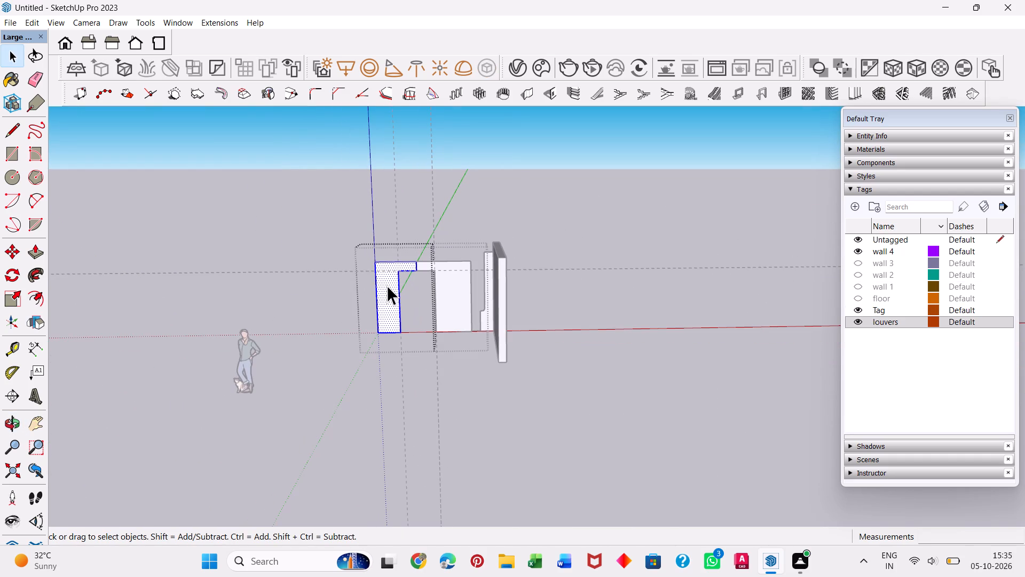
left_click(855, 96)
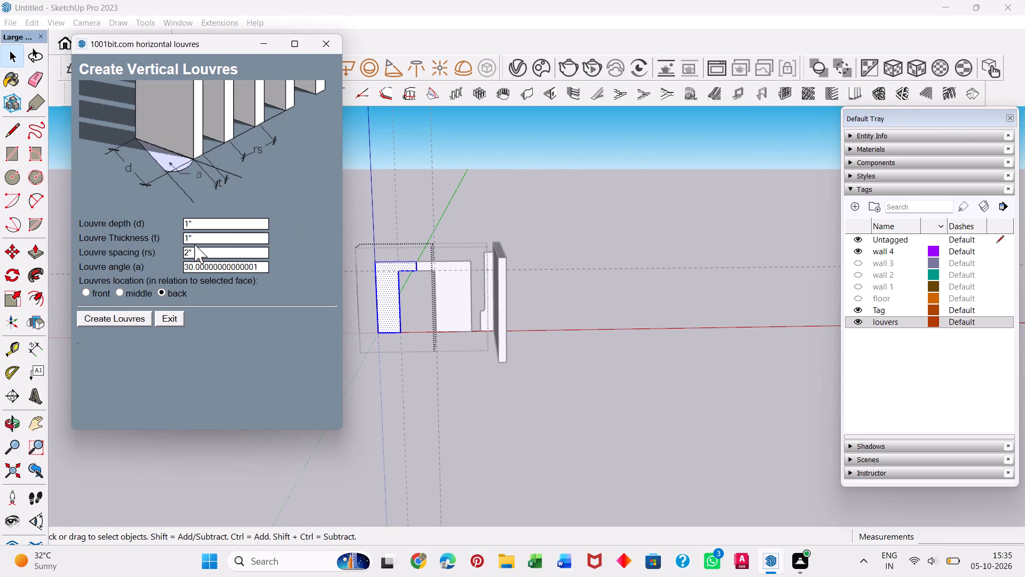
left_click(212, 237)
key("BackSpace")
key("2")
key("shift+quotedbl")
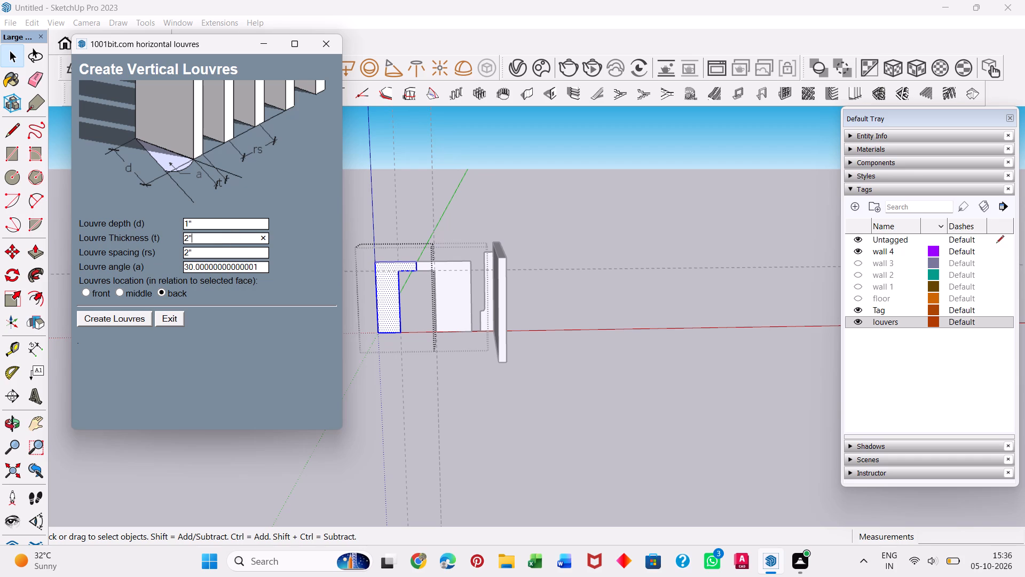
left_click(223, 220)
key("BackSpace")
type("2\"")
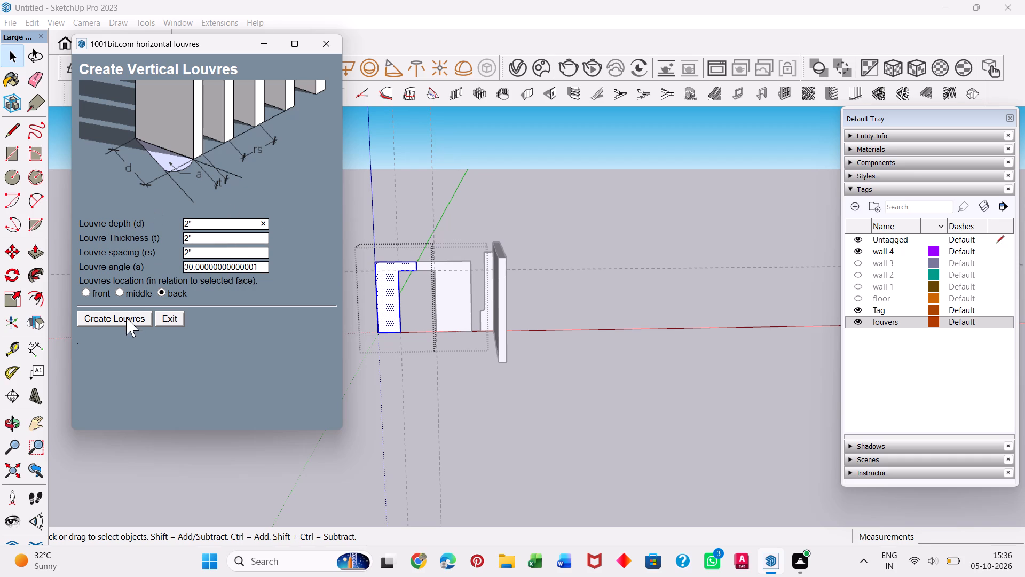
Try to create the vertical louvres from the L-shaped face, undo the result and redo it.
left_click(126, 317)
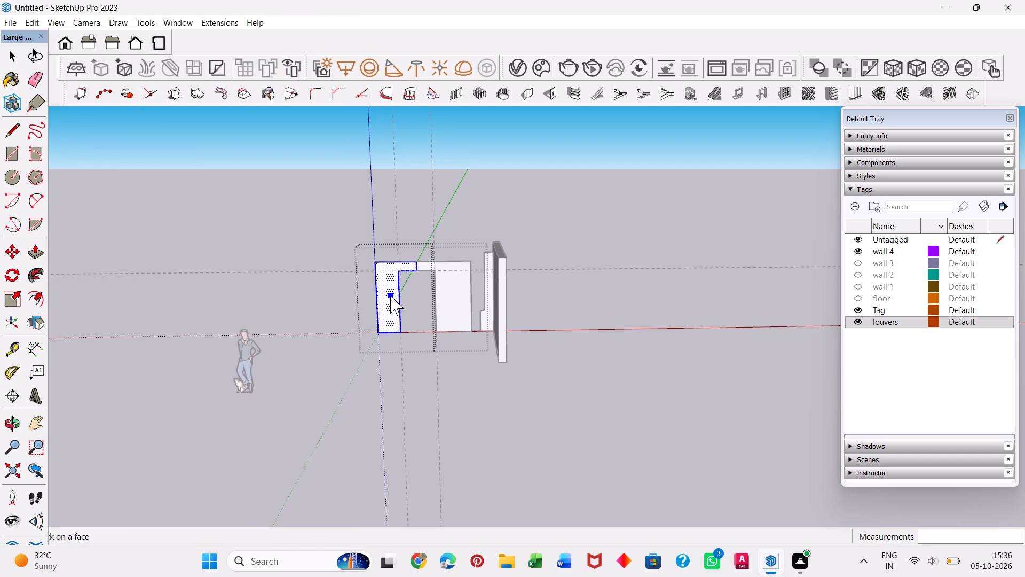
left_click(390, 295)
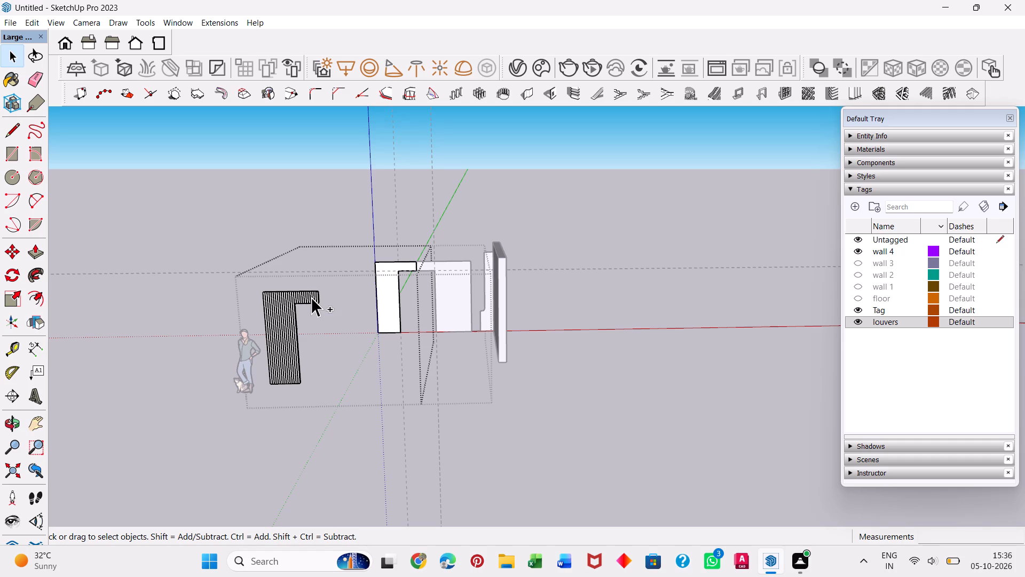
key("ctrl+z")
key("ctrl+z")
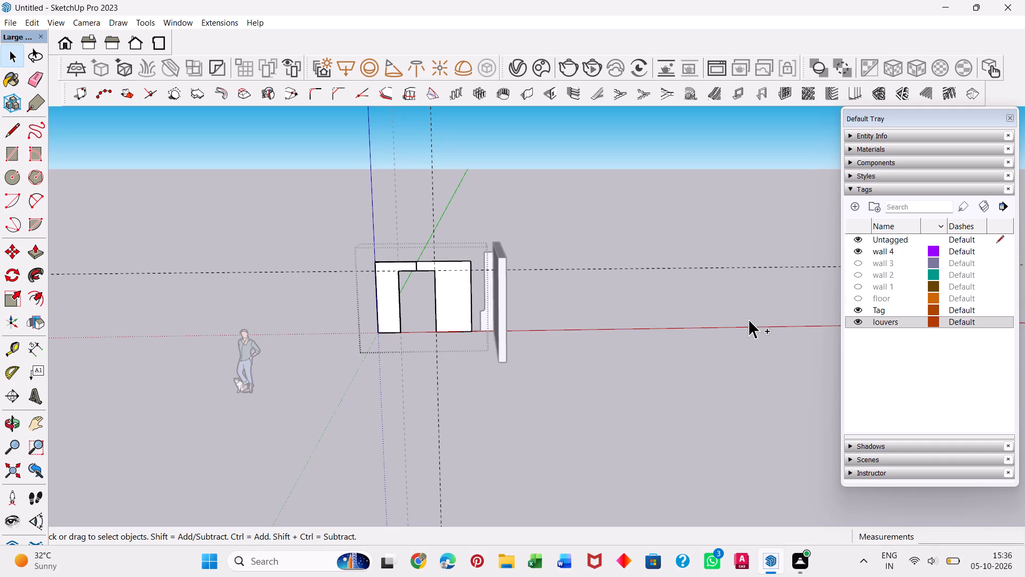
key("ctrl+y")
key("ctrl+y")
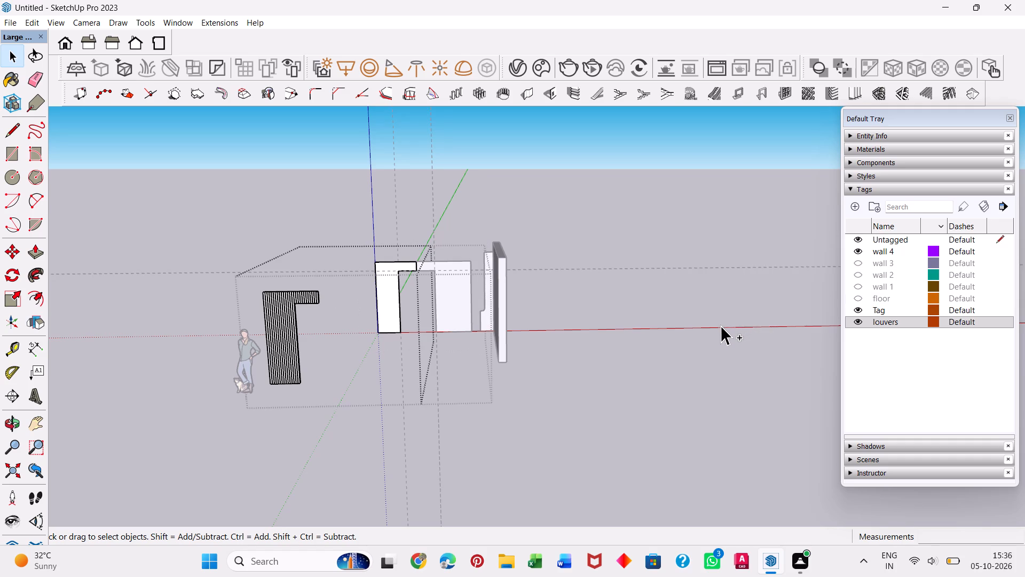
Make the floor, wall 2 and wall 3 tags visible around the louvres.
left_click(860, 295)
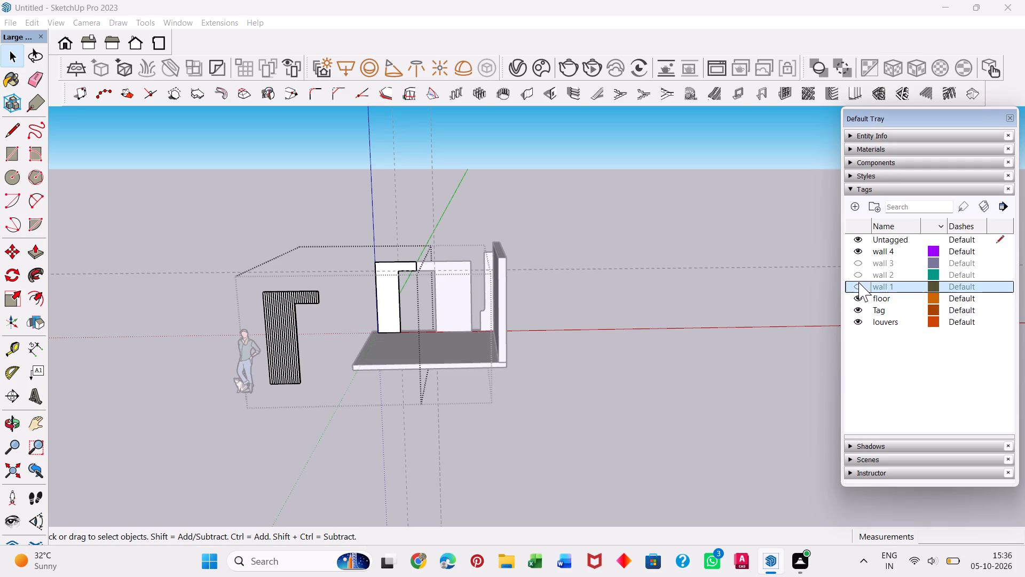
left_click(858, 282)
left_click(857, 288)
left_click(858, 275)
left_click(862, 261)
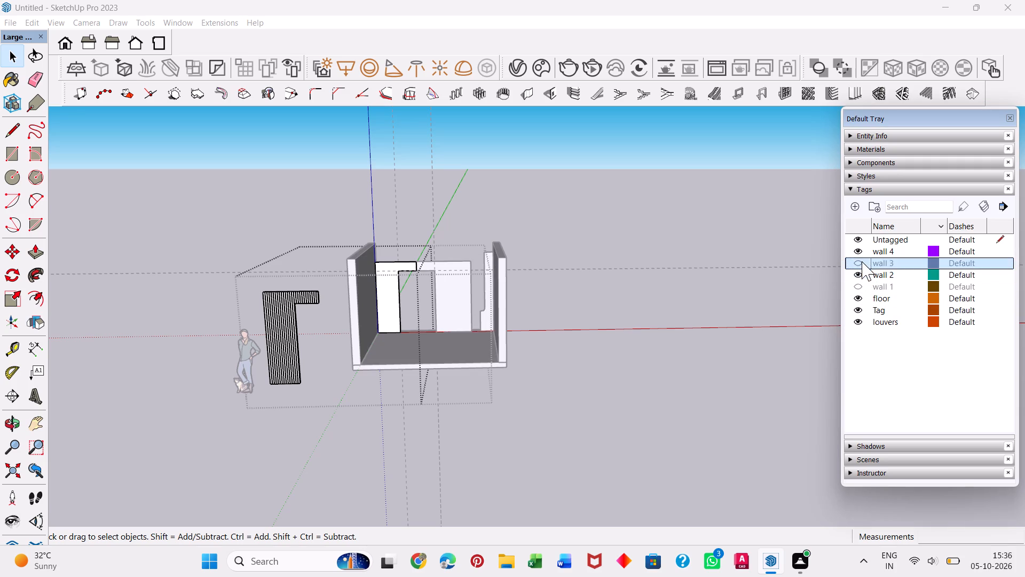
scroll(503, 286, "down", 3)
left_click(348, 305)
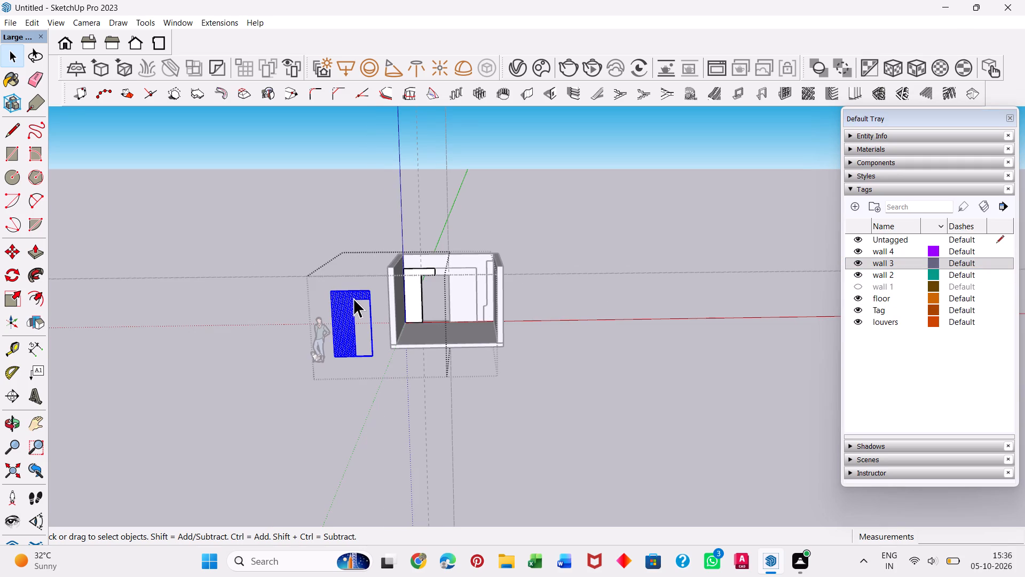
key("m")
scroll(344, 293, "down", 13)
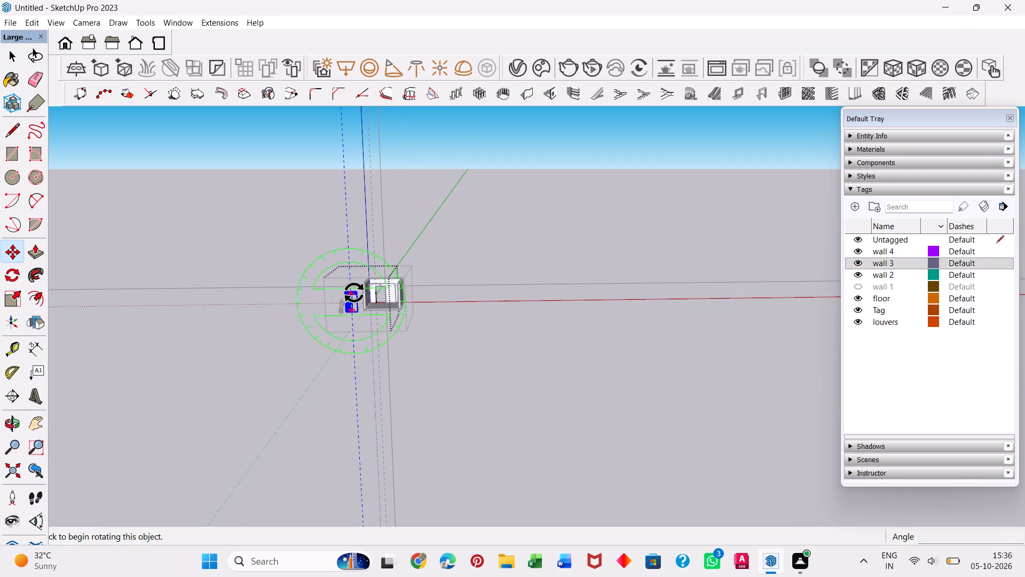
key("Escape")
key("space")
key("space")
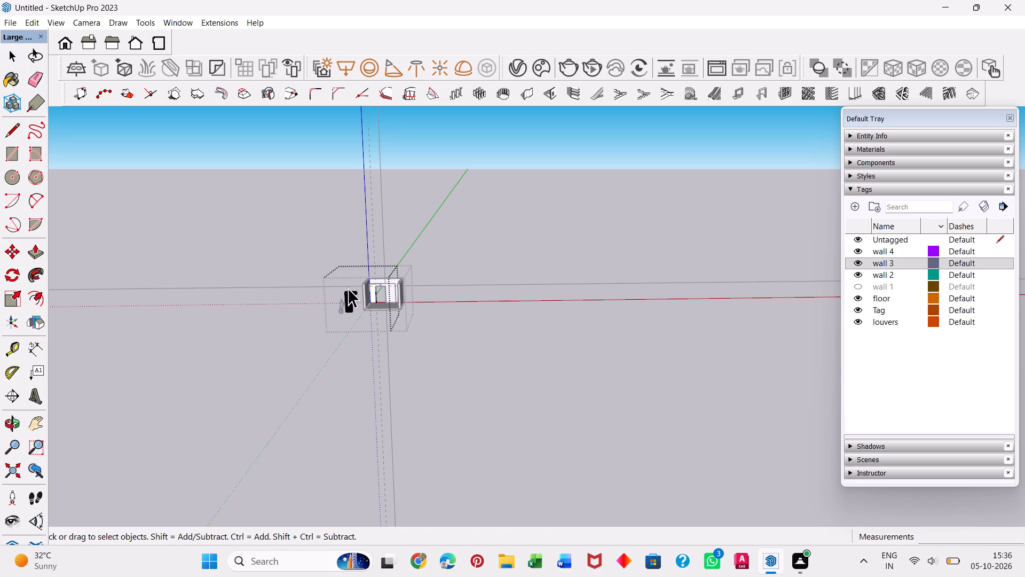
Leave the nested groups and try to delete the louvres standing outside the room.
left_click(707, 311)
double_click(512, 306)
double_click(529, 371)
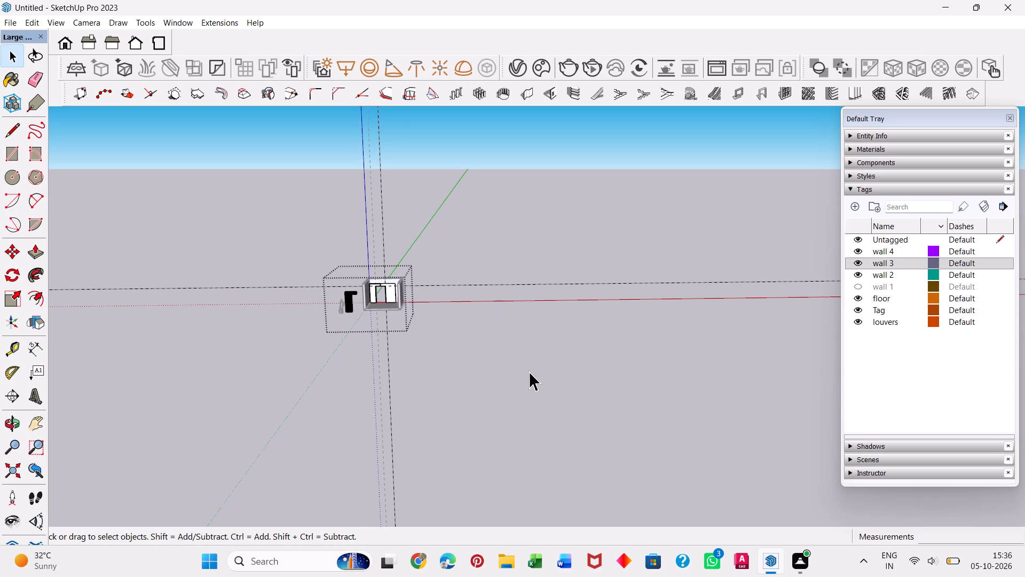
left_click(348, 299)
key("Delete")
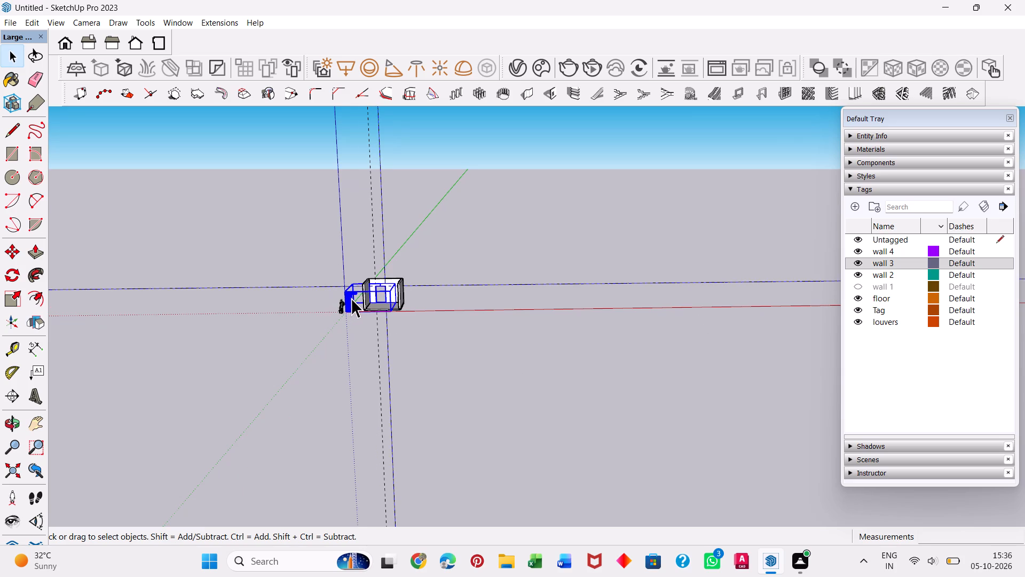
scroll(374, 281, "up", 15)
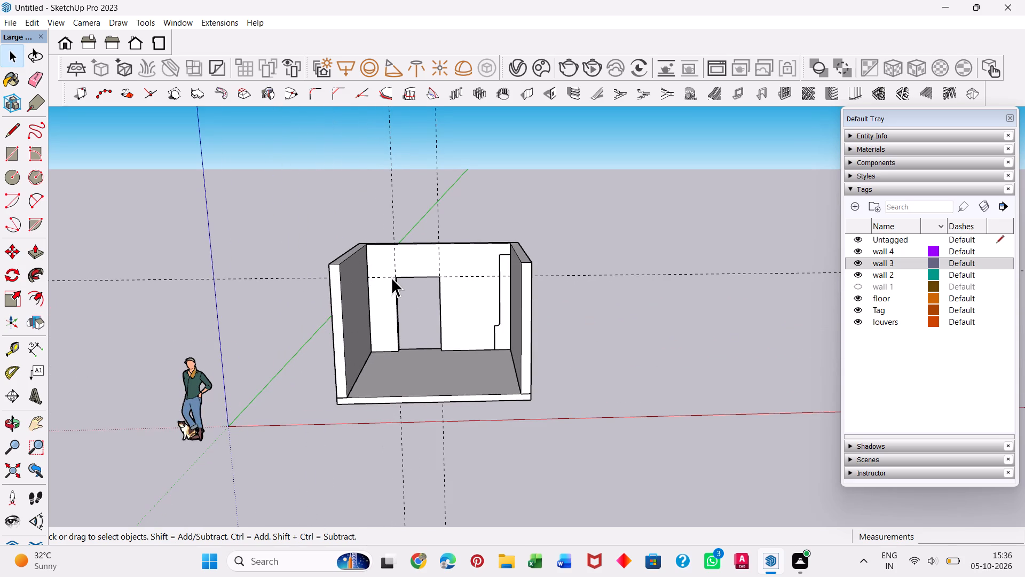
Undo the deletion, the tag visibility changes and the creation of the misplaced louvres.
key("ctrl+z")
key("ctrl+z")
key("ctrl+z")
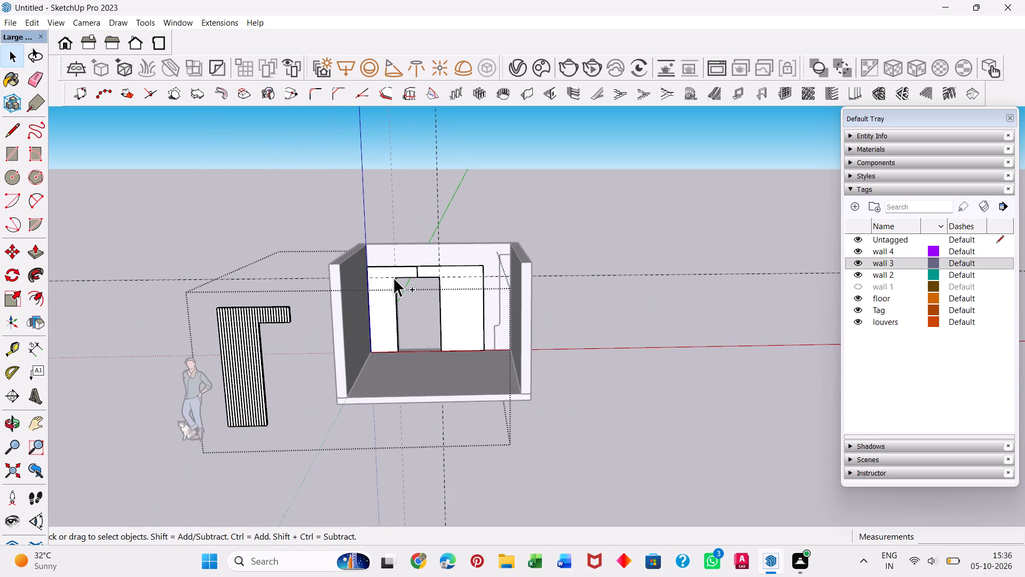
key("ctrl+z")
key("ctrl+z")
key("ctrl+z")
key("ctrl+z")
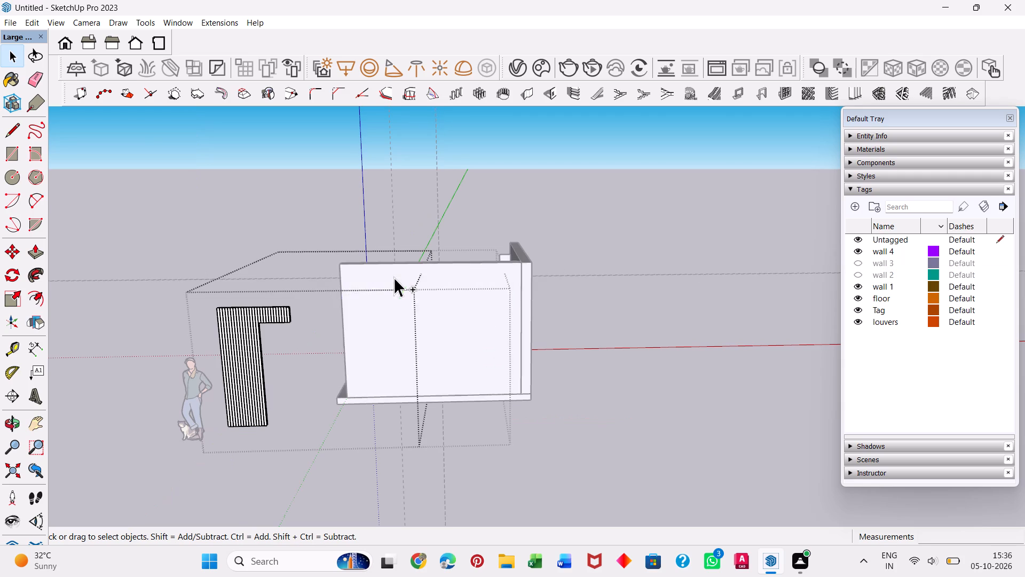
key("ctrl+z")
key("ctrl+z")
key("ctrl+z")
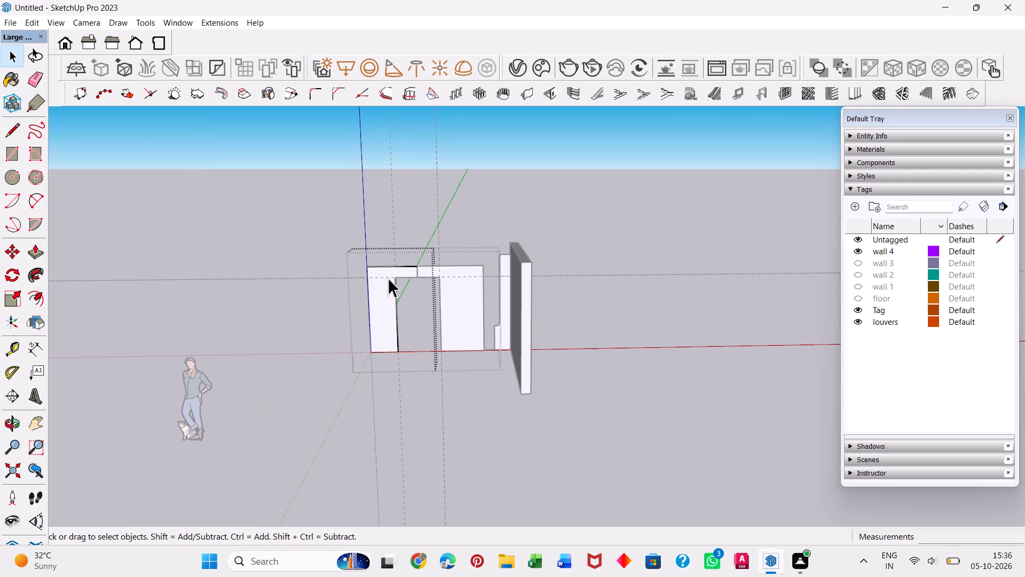
Make the wall 2 and wall 3 tags visible.
left_click(851, 272)
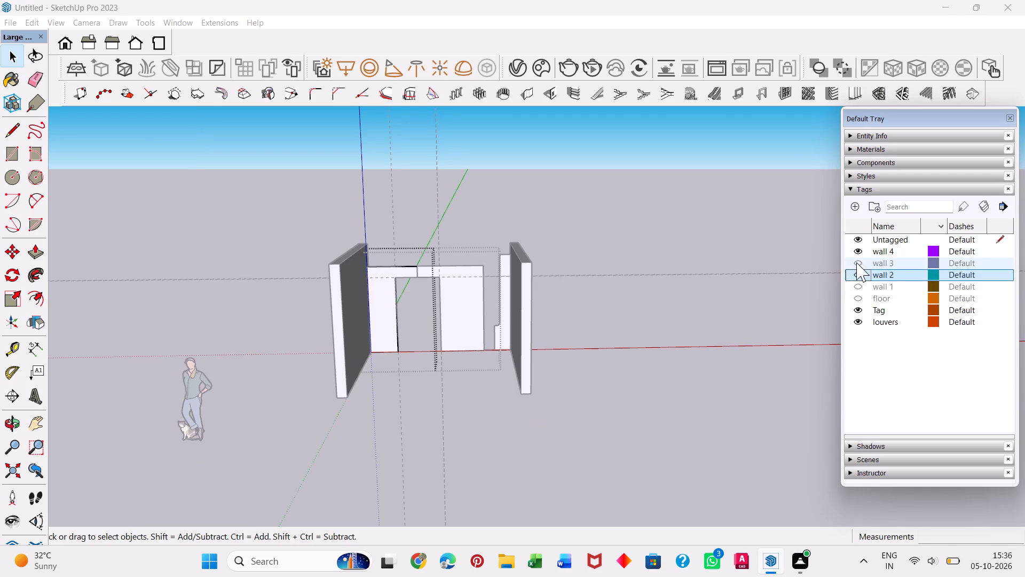
left_click(856, 258)
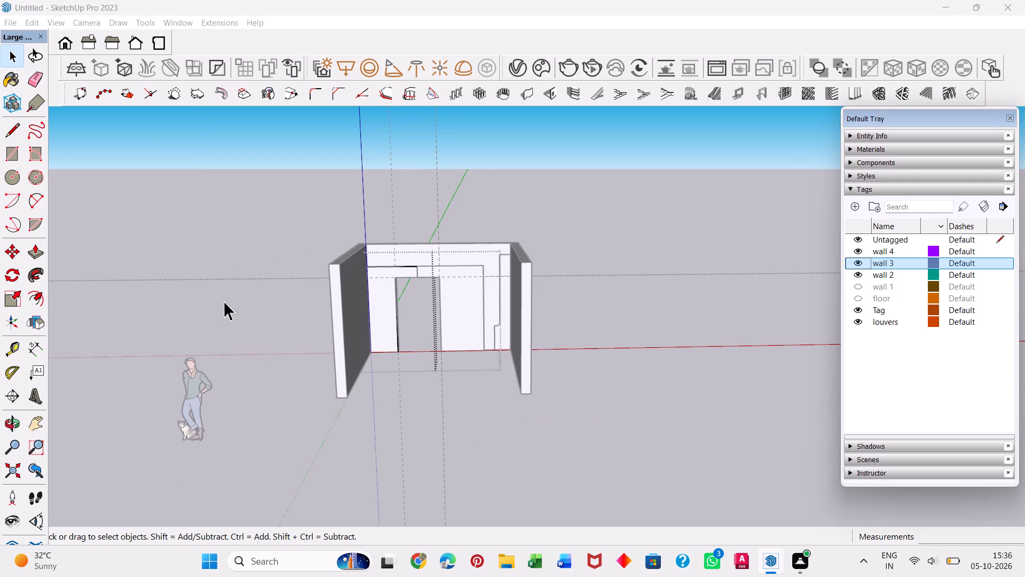
Create vertical louvres on the L-shaped section's front face with 2" depth, thickness and spacing, 30-degree angle and back location.
scroll(442, 283, "up", 8)
left_click(792, 317)
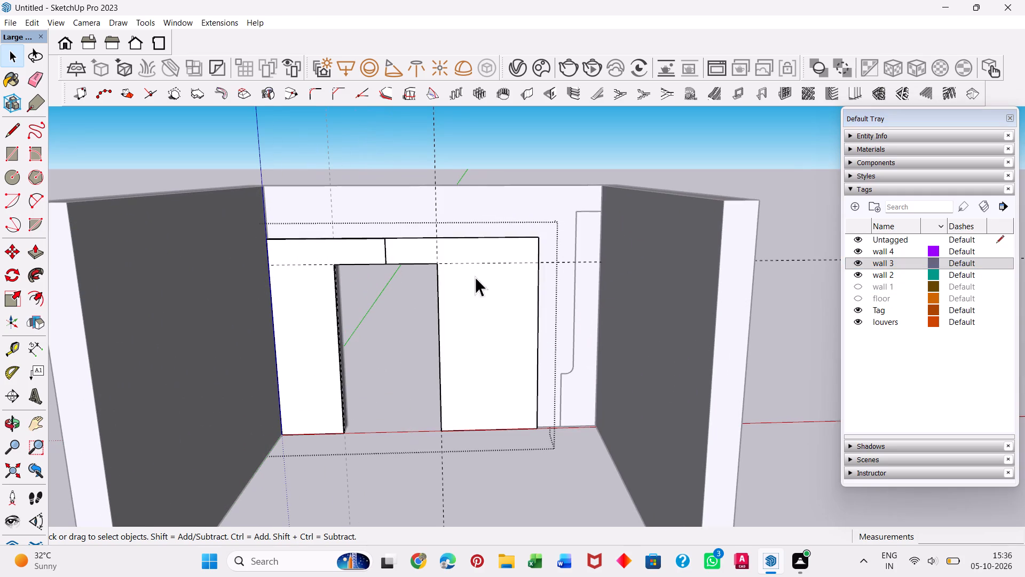
middle_click_drag(421, 246, 441, 483)
scroll(422, 272, "down", 1)
scroll(441, 483, "down", 2)
middle_click_drag(347, 302, 450, 77)
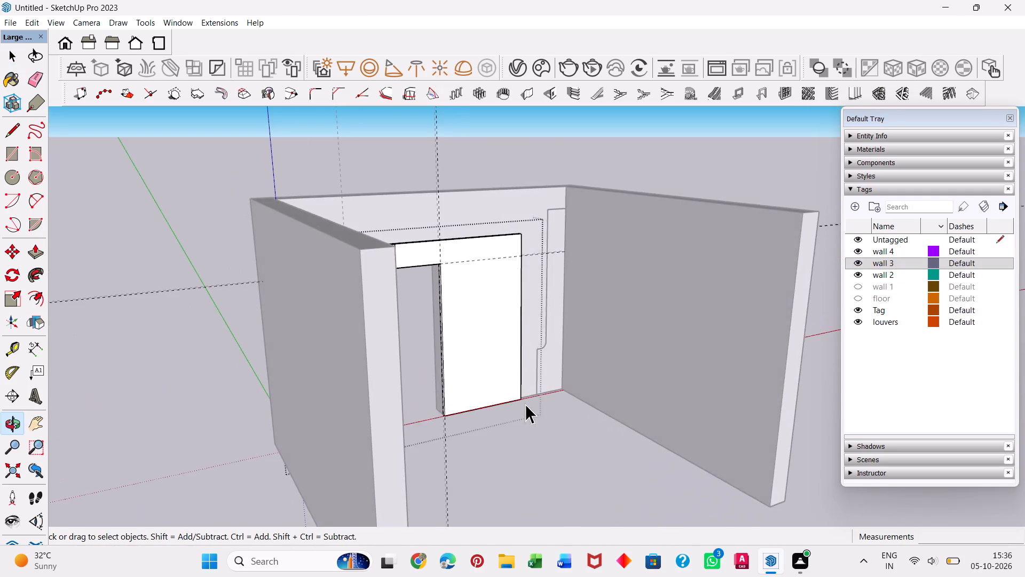
scroll(525, 403, "down", 4)
middle_click_drag(527, 335, 354, 314)
left_click(522, 296)
double_click(514, 297)
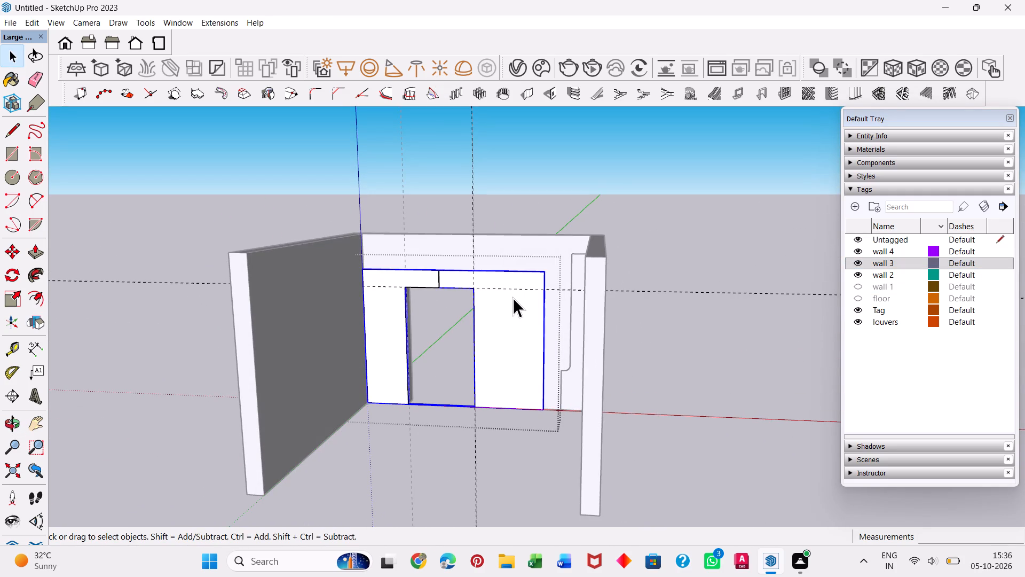
left_click(392, 295)
left_click(393, 295)
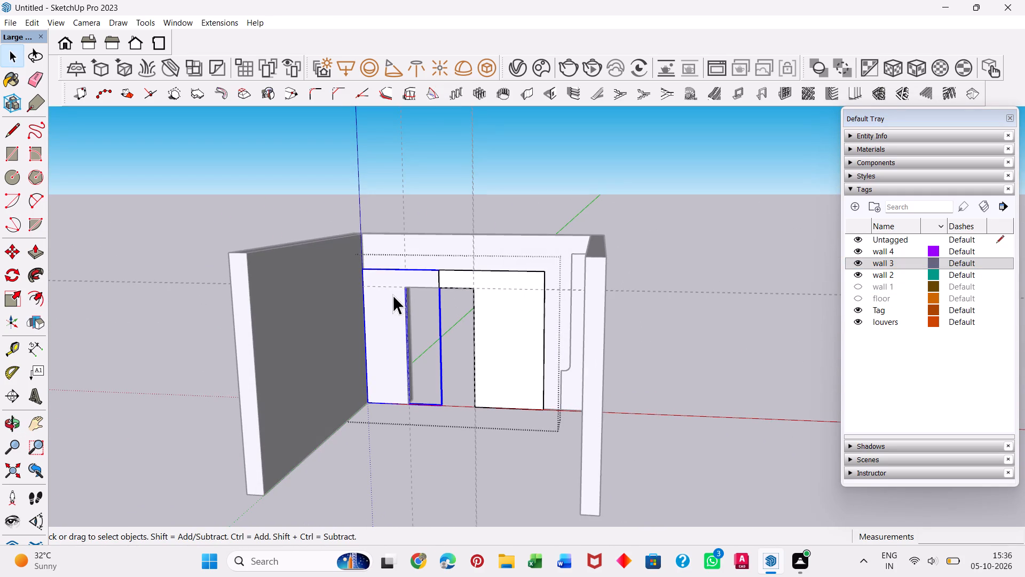
double_click(393, 290)
left_click(385, 308)
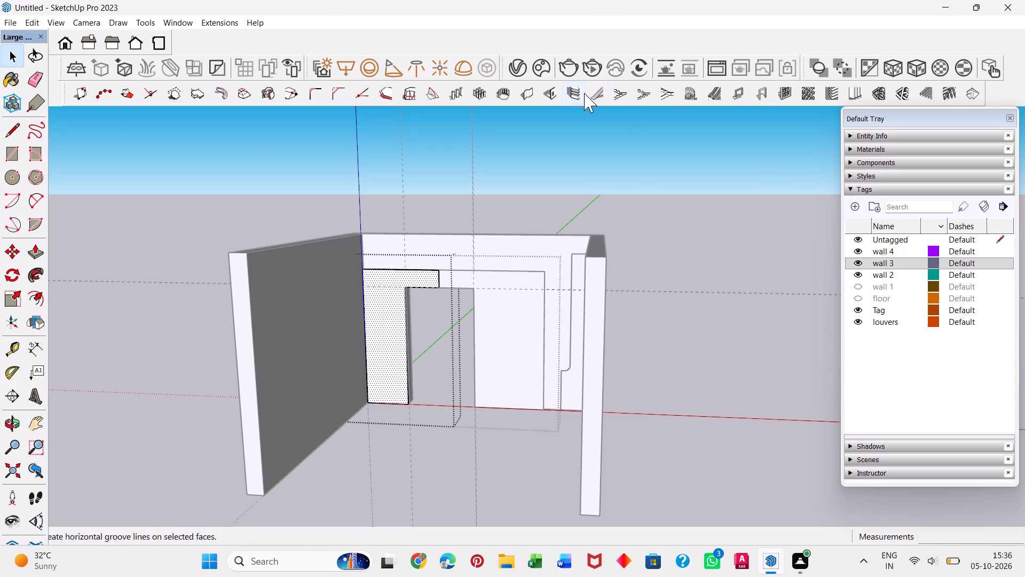
left_click(864, 96)
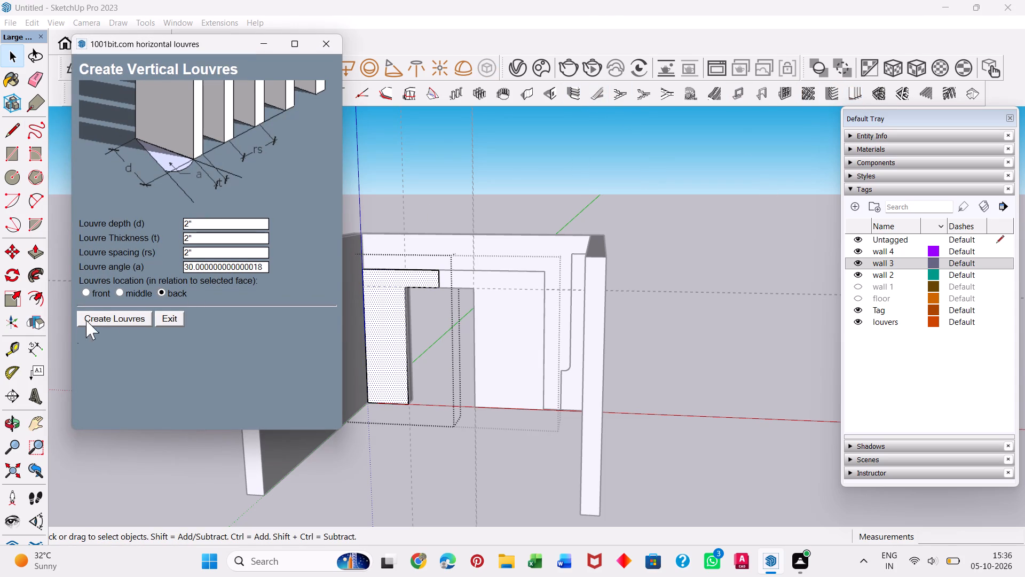
left_click(121, 319)
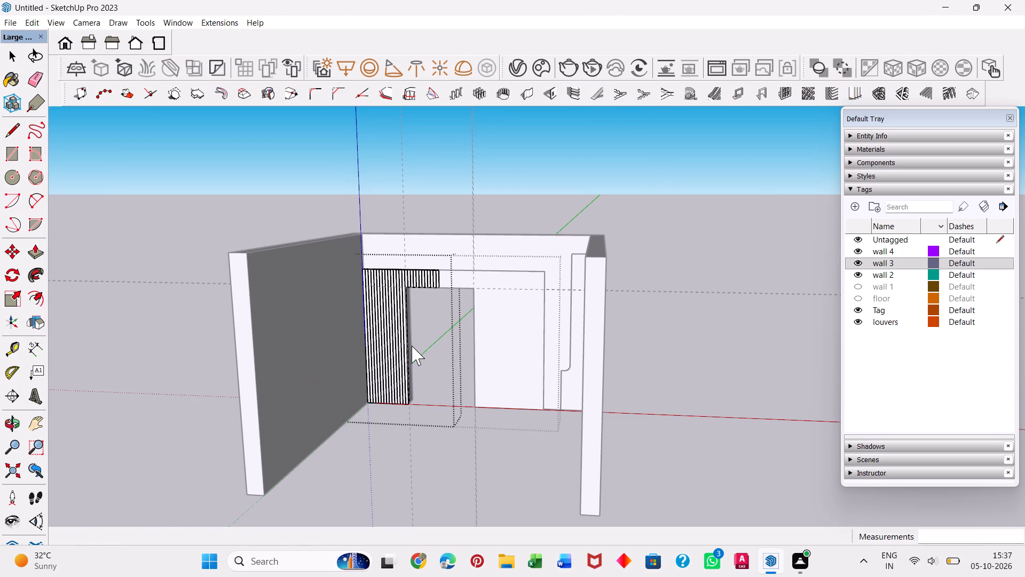
Examine the L-shaped section's new louvres from above and up close, checking their ends, spacing and fit against the walls.
middle_click_drag(412, 346, 435, 535)
scroll(413, 355, "down", 1)
scroll(345, 286, "up", 6)
middle_click_drag(401, 255, 400, 370)
scroll(410, 321, "up", 4)
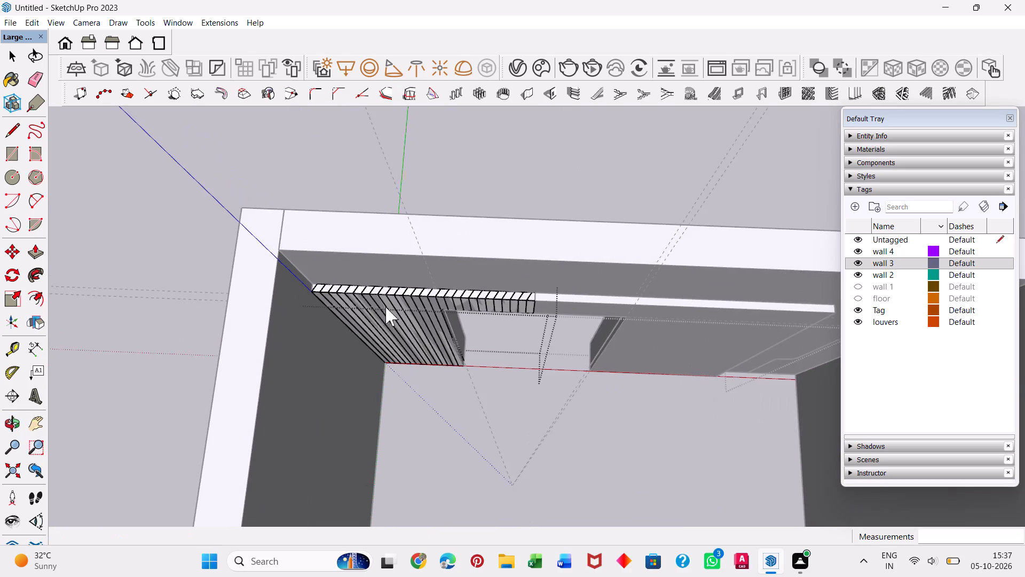
scroll(385, 307, "up", 10)
left_click(362, 276)
middle_click_drag(383, 307, 382, 282)
scroll(382, 299, "down", 3)
middle_click_drag(382, 282, 391, 160)
scroll(390, 248, "down", 5)
scroll(432, 368, "down", 11)
middle_click_drag(427, 442, 477, 304)
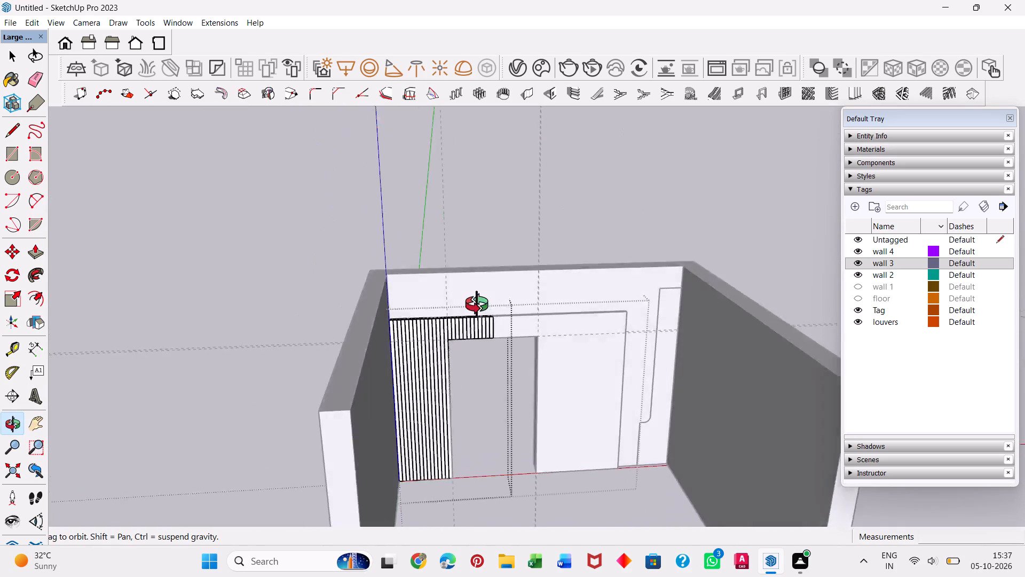
middle_click_drag(477, 304, 452, 313)
scroll(398, 417, "up", 20)
scroll(398, 417, "up", 1)
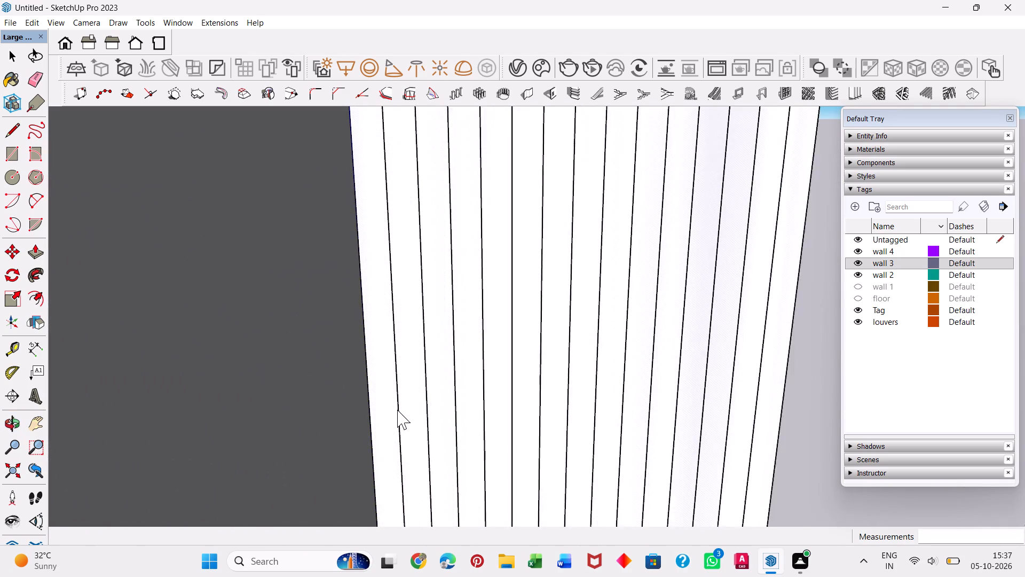
left_click(416, 422)
scroll(433, 397, "down", 17)
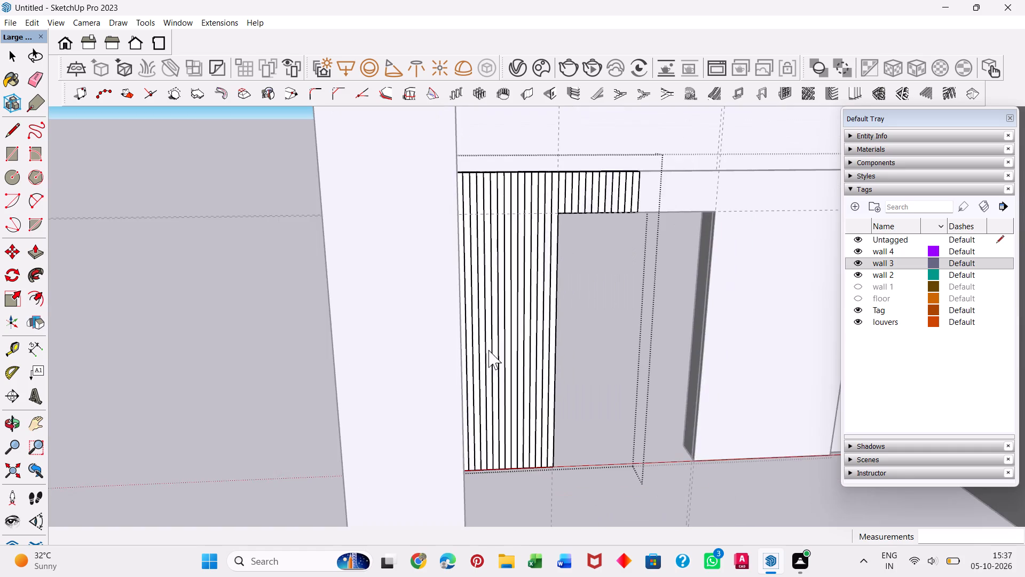
Examine the L-shaped section's louvres from above, in front and below, checking their top and bottom ends against the walls.
middle_click_drag(507, 339, 466, 544)
scroll(502, 358, "down", 1)
scroll(466, 547, "down", 1)
scroll(456, 292, "up", 4)
middle_click_drag(477, 270, 458, 337)
scroll(466, 305, "down", 1)
scroll(458, 337, "up", 4)
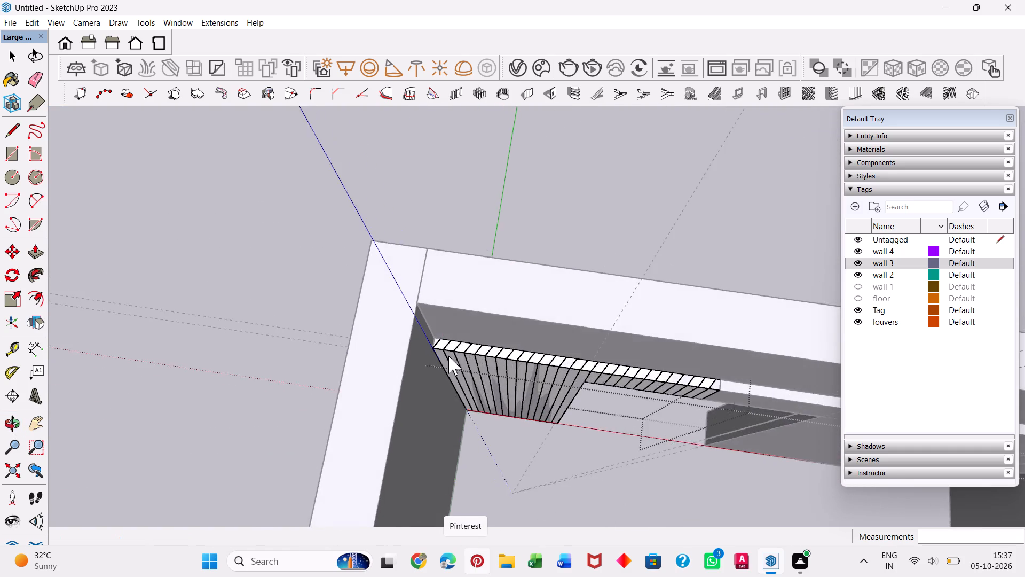
scroll(448, 356, "up", 20)
scroll(448, 356, "up", 5)
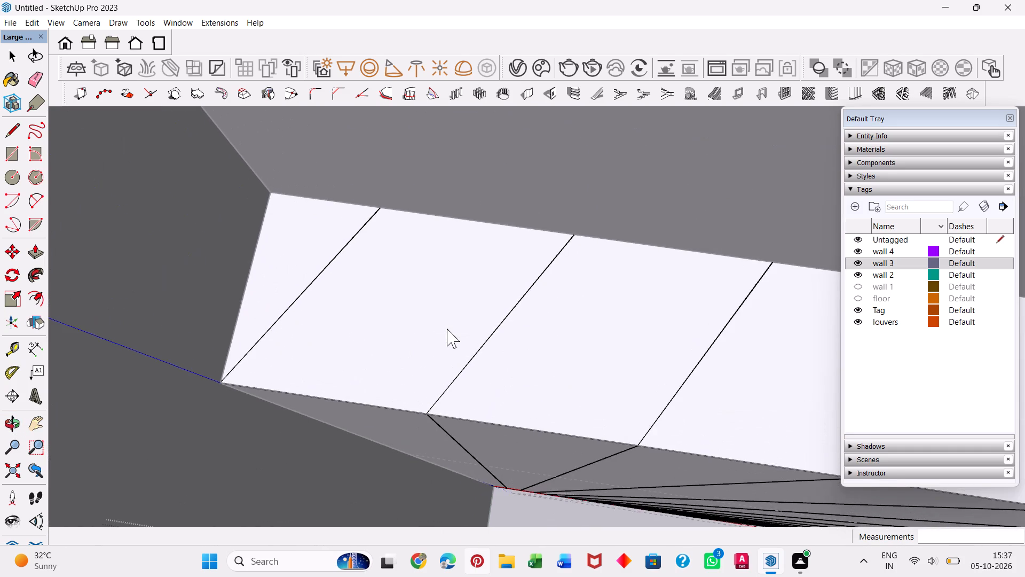
scroll(448, 326, "down", 18)
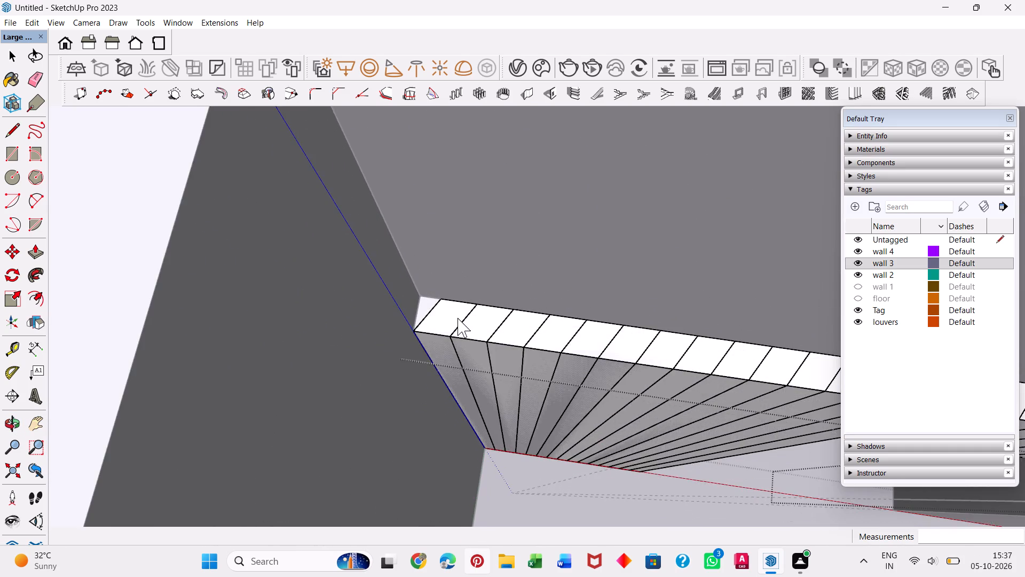
scroll(458, 318, "down", 10)
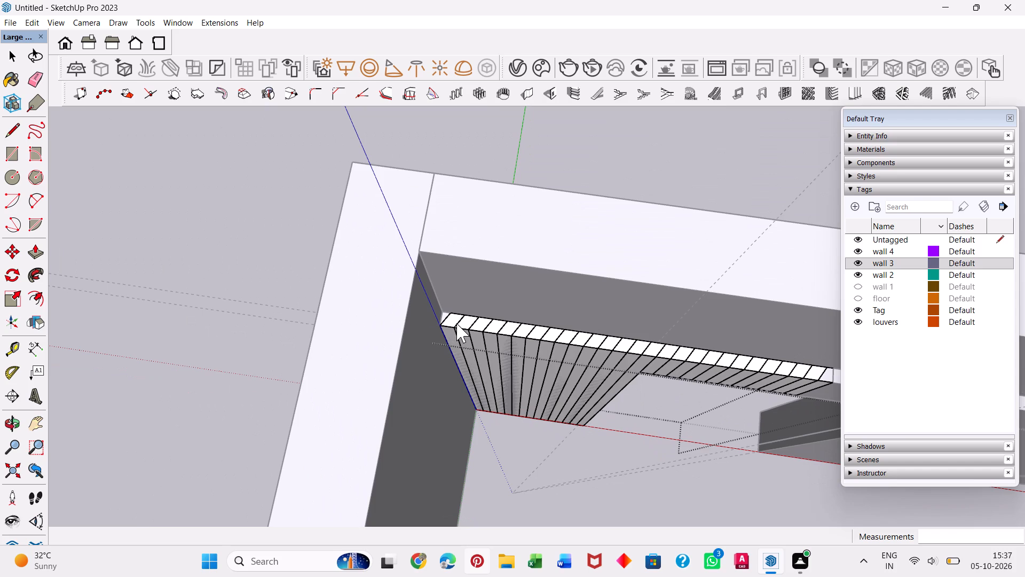
triple_click(462, 337)
left_click(465, 337)
triple_click(483, 328)
triple_click(632, 354)
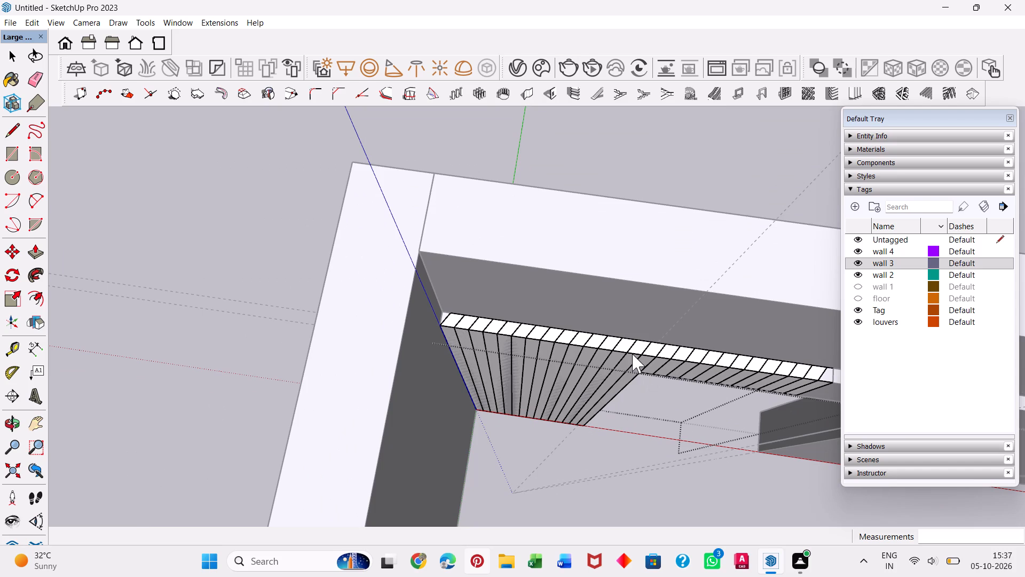
left_click(631, 353)
middle_click_drag(551, 361, 566, 233)
triple_click(551, 408)
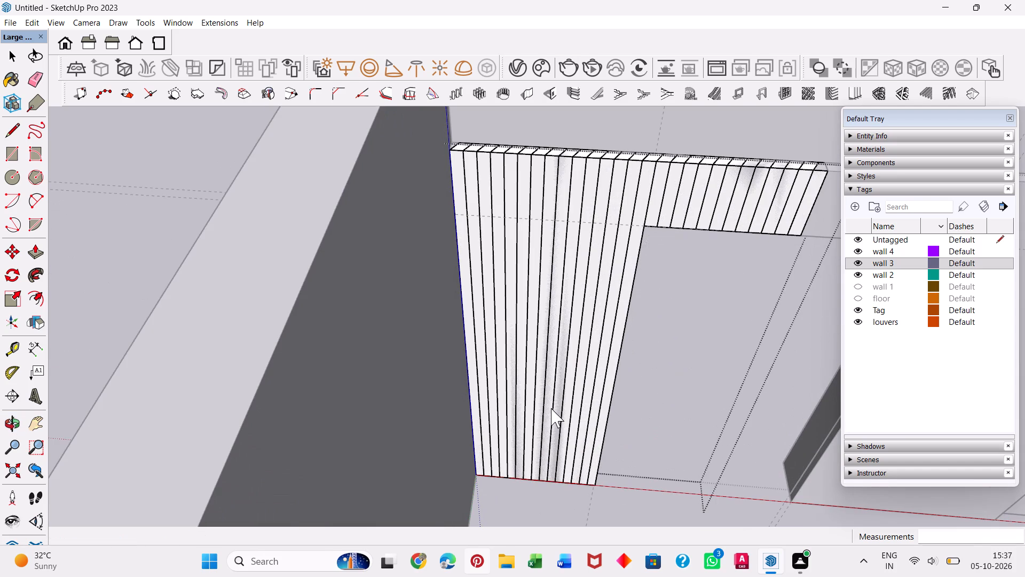
middle_click_drag(644, 426, 353, 276)
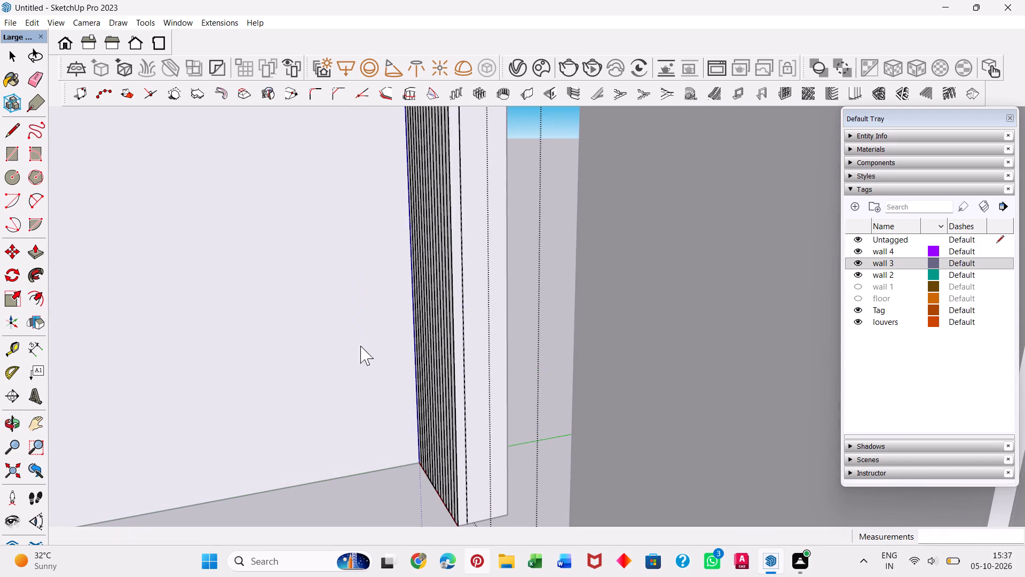
scroll(477, 474, "up", 1)
middle_click_drag(478, 474, 626, 217)
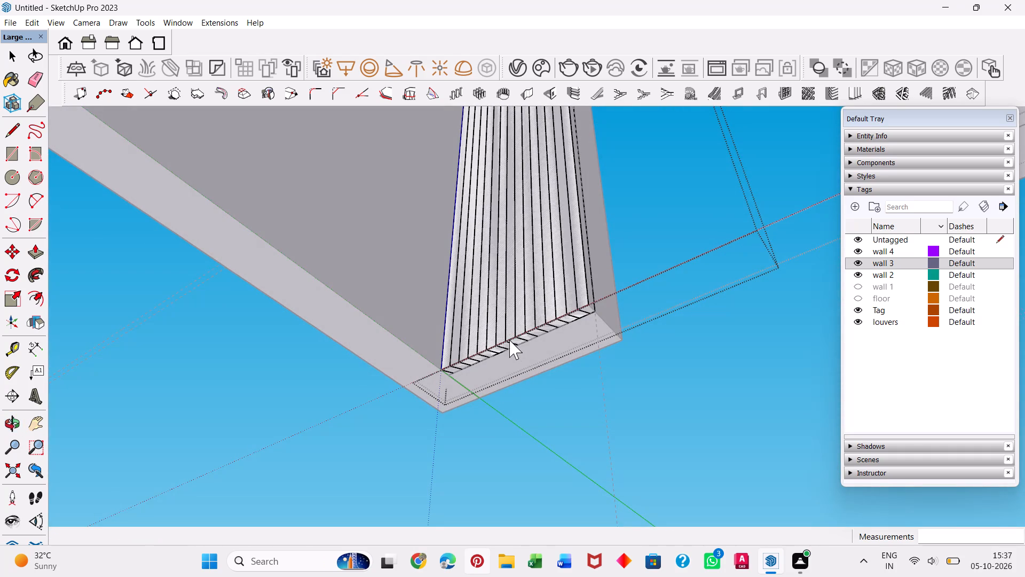
double_click(509, 340)
double_click(515, 340)
left_click_drag(633, 461, 631, 455)
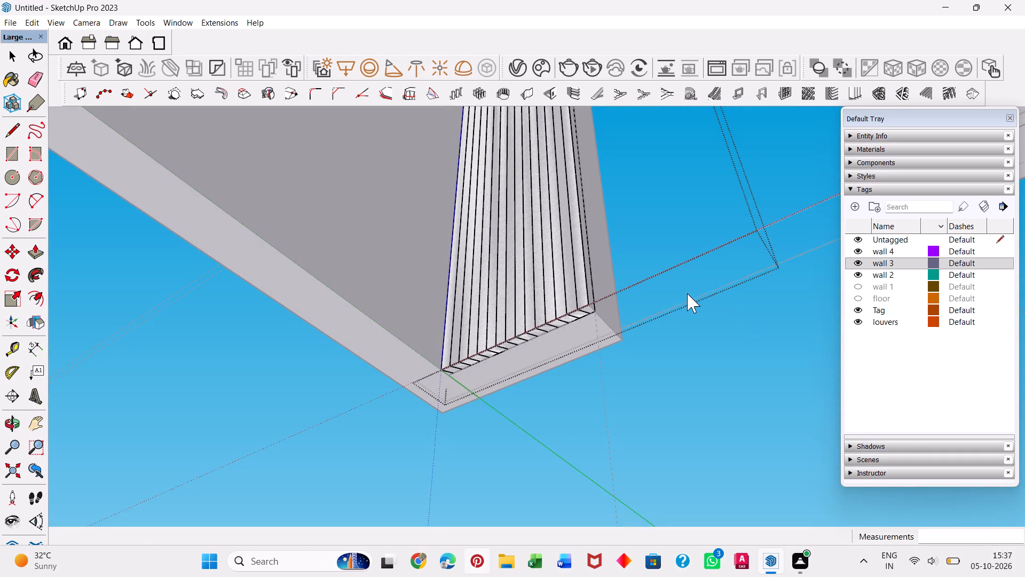
left_click(685, 293)
left_click(687, 280)
key("Escape")
key("Escape")
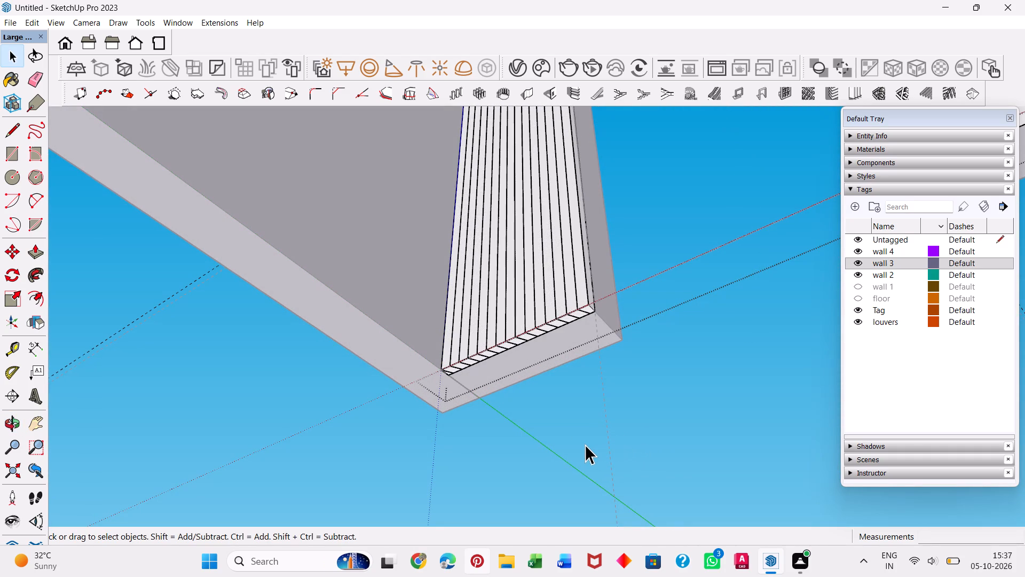
left_click(675, 412)
left_click(704, 445)
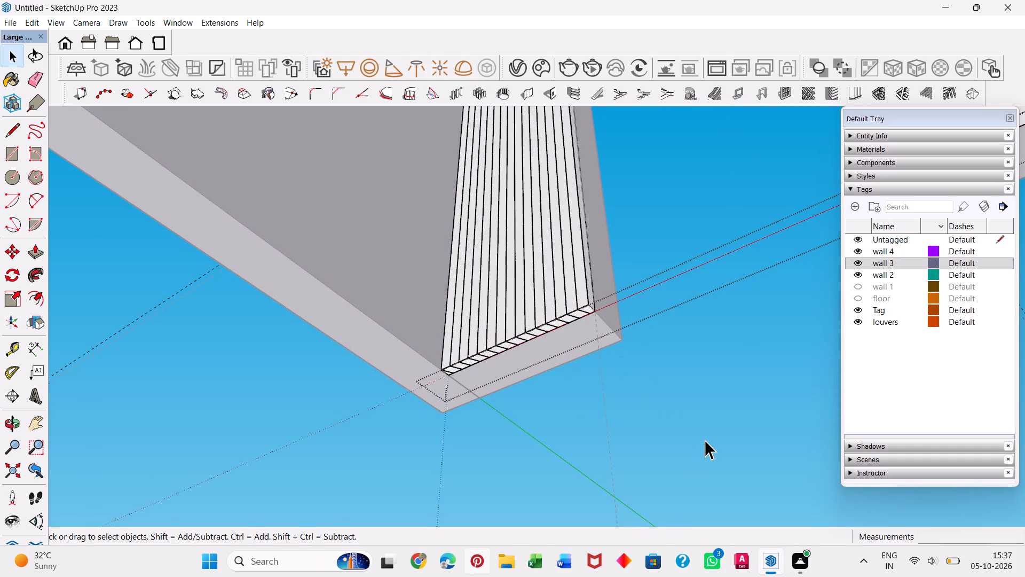
Delete the vertical louvres group from the L-shaped section's front face.
scroll(681, 392, "down", 1)
middle_click(560, 330)
scroll(560, 330, "up", 9)
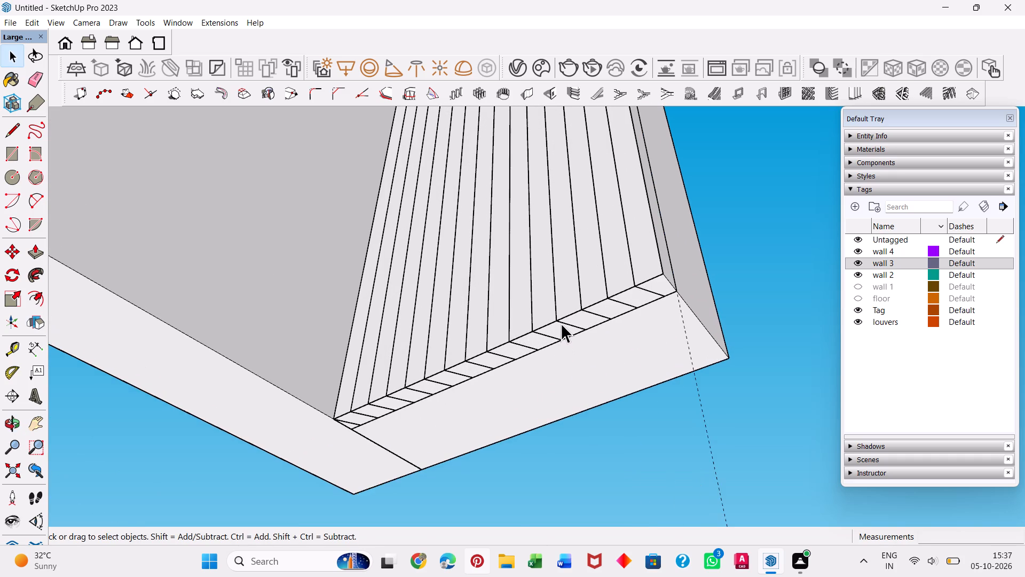
double_click(561, 323)
double_click(561, 323)
left_click(554, 324)
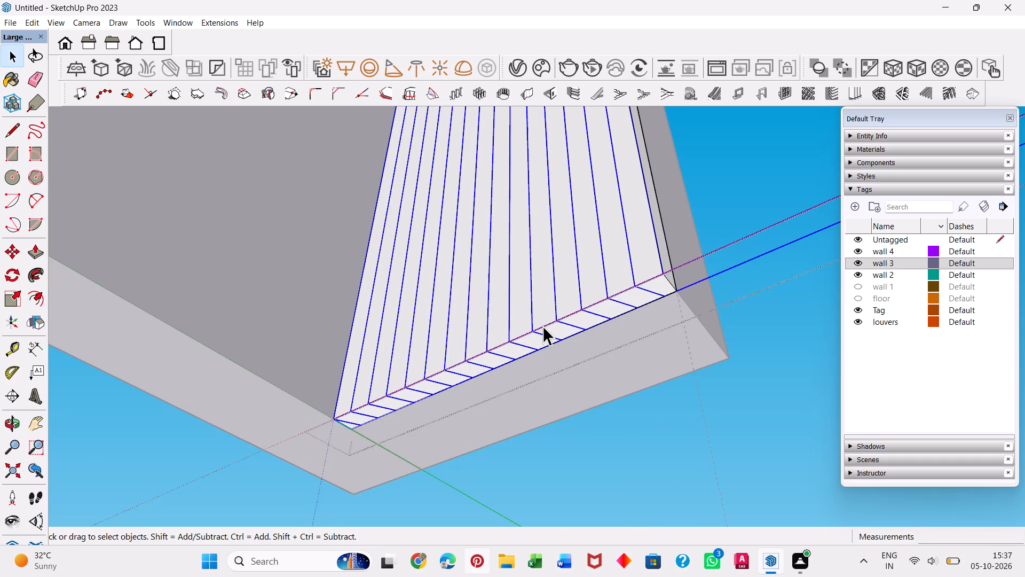
double_click(543, 326)
left_click(543, 326)
left_click(550, 336)
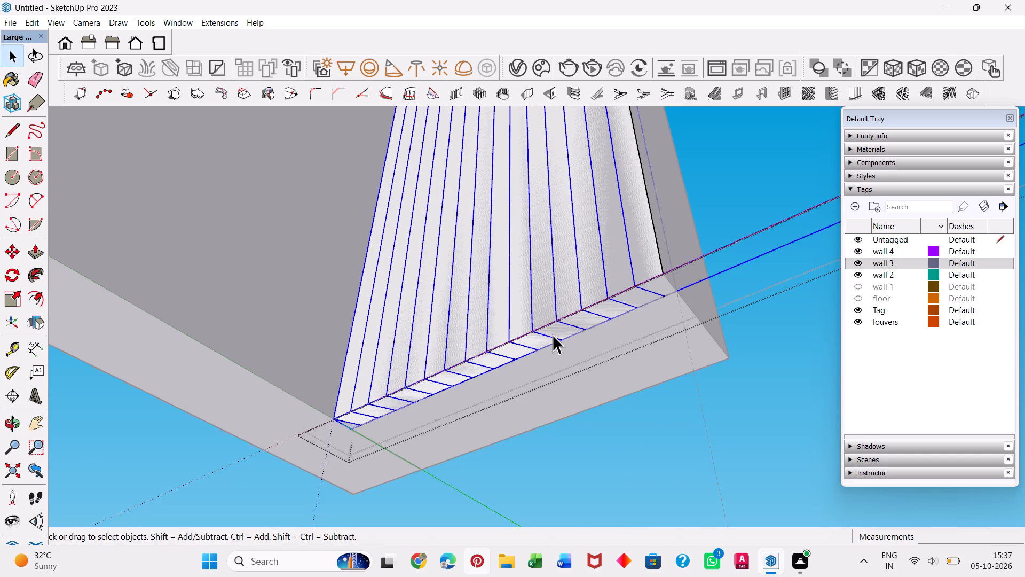
left_click(553, 334)
scroll(551, 325, "down", 11)
middle_click_drag(552, 284, 589, 558)
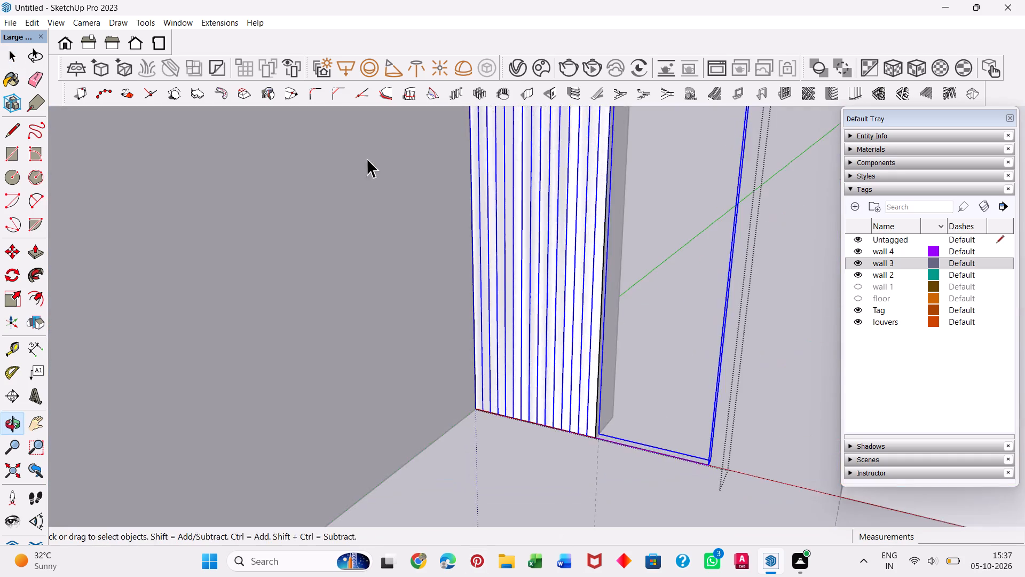
scroll(365, 157, "down", 3)
middle_click_drag(367, 198, 401, 356)
scroll(446, 231, "down", 3)
middle_click_drag(483, 231, 626, 227)
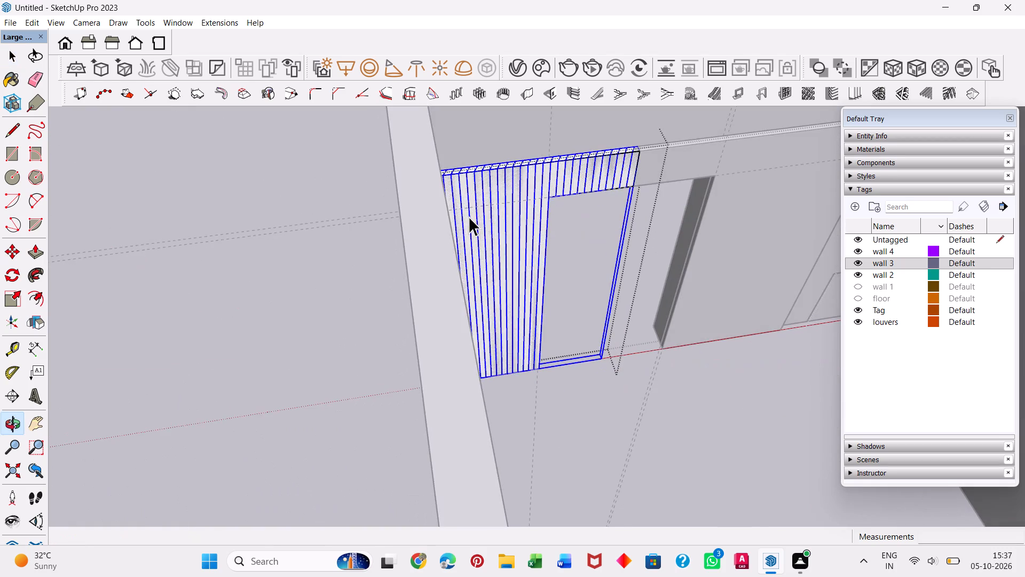
middle_click_drag(467, 217, 440, 170)
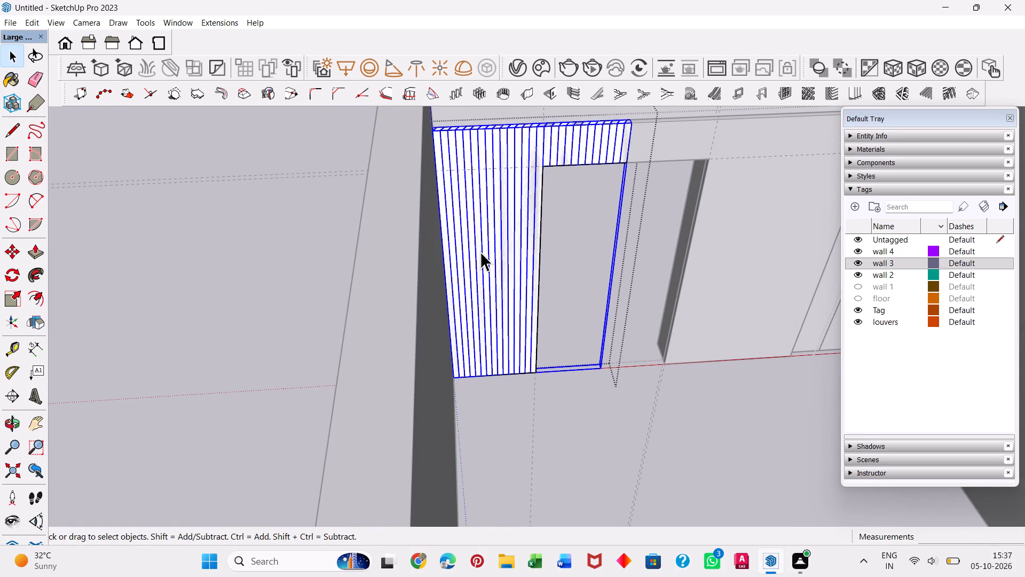
key("Delete")
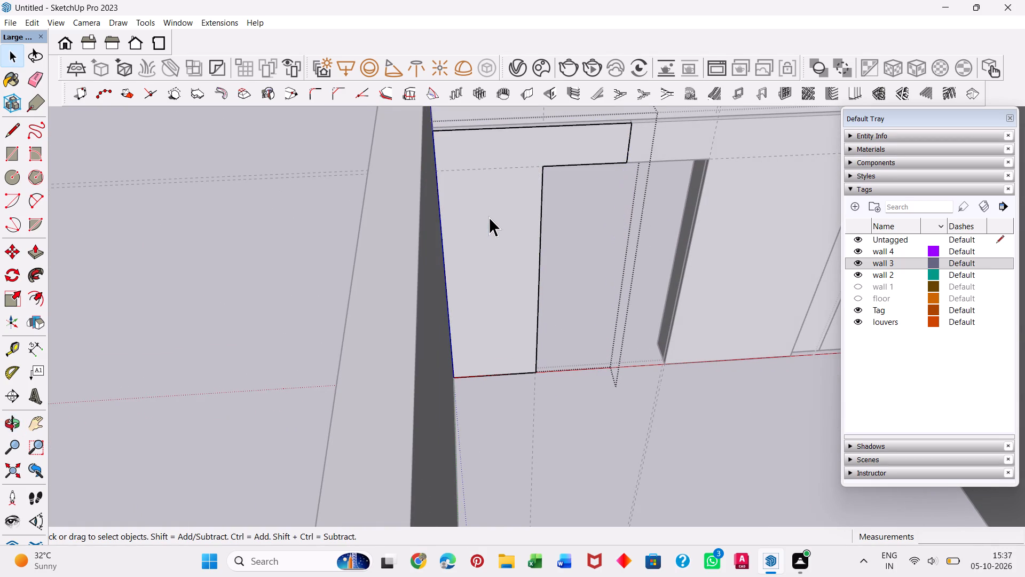
Create vertical louvres on the L-shaped section's front face with 2" depth, thickness and spacing, 30-degree angle and back location.
left_click(495, 190)
double_click(495, 197)
middle_click_drag(625, 174, 550, 302)
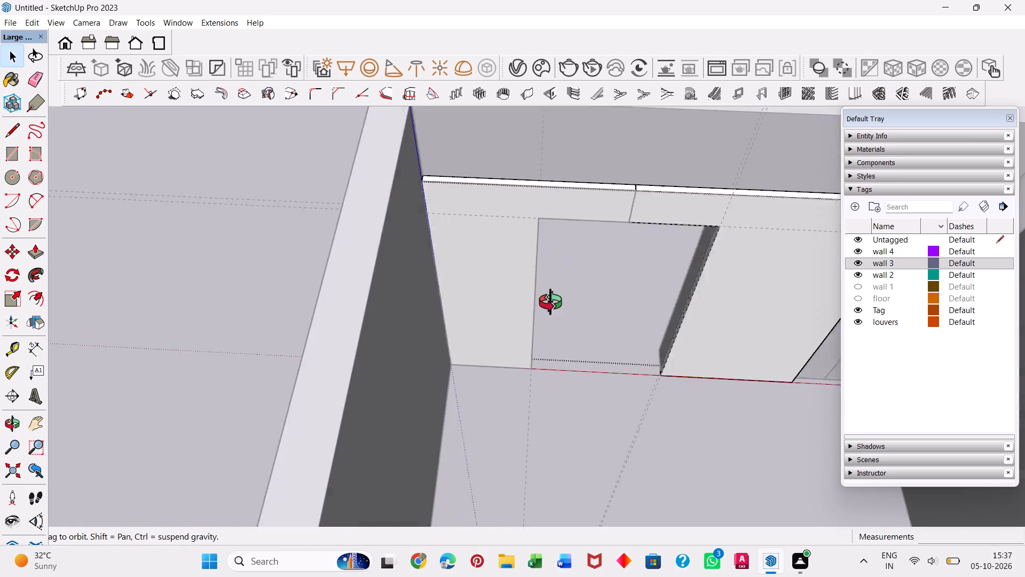
middle_click_drag(550, 302, 531, 332)
left_click(490, 286)
triple_click(490, 284)
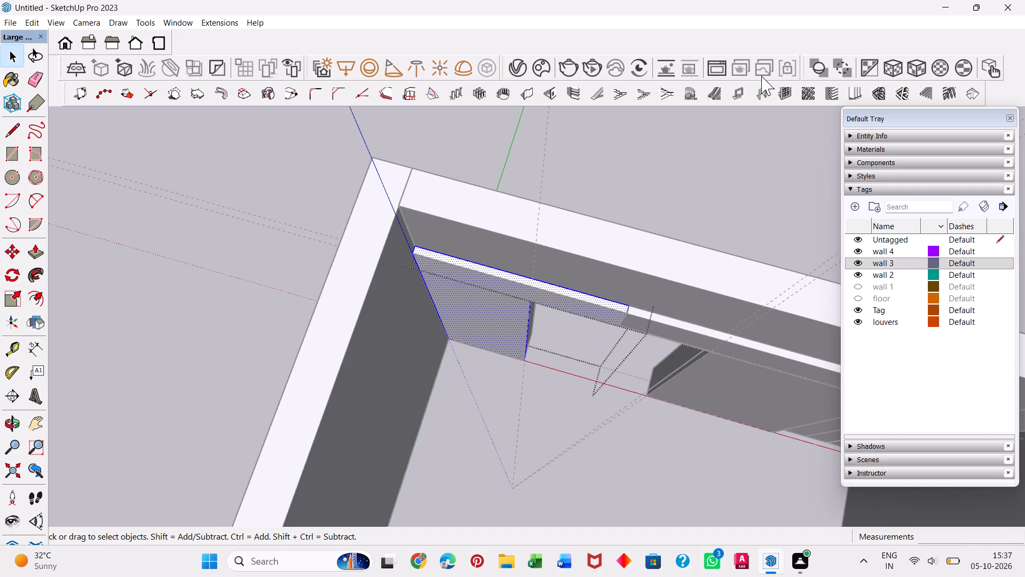
left_click(853, 95)
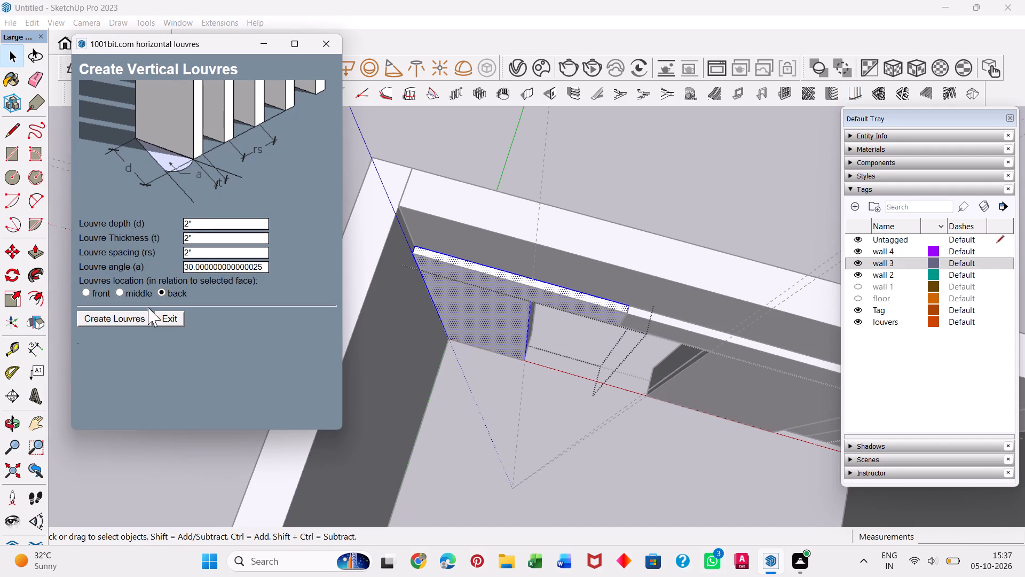
left_click(131, 322)
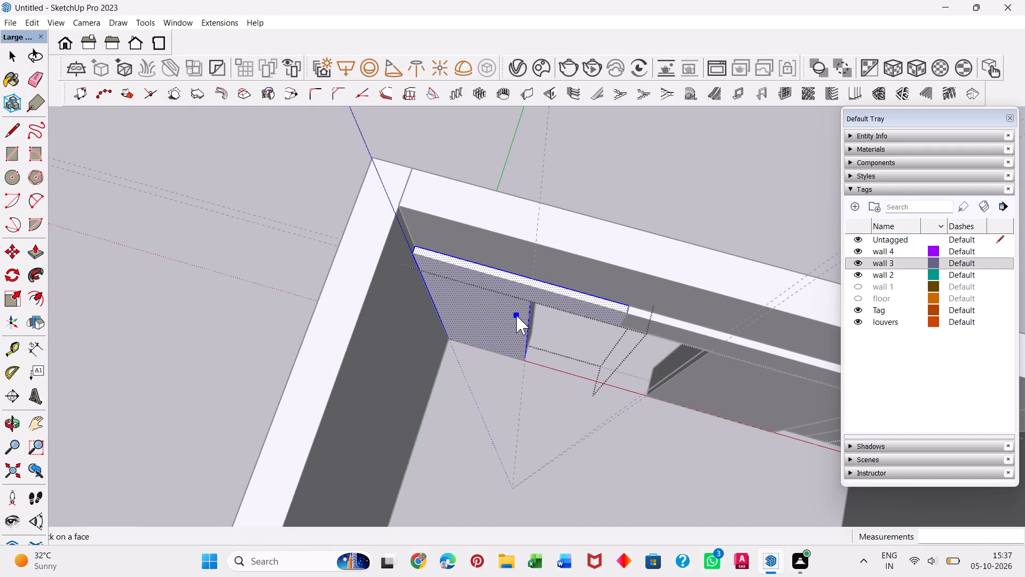
middle_click_drag(486, 312, 547, 79)
scroll(548, 72, "up", 1)
left_click(474, 300)
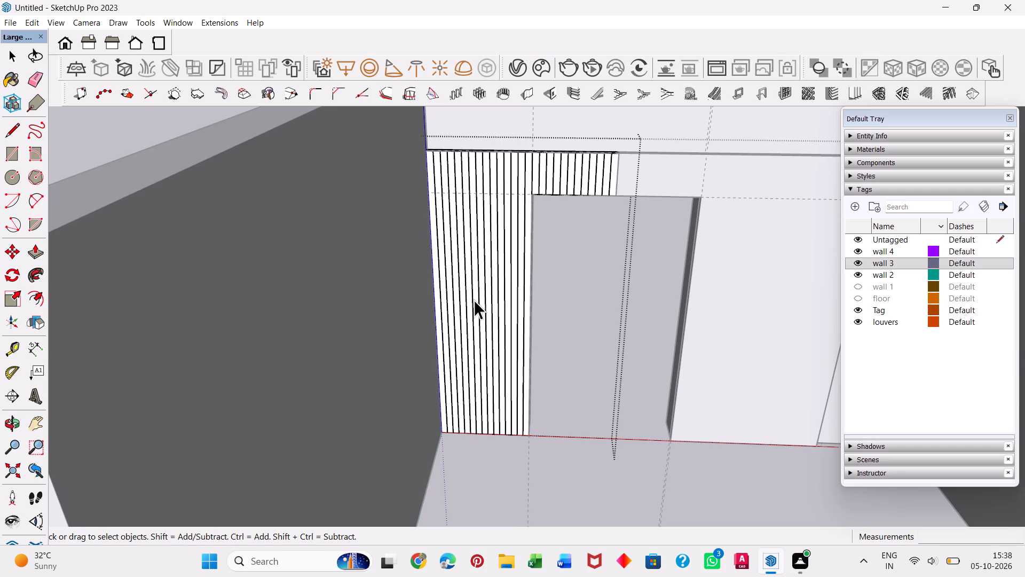
Open the new louvres group for editing and select individual louvres at its end above the opening.
middle_click_drag(579, 196, 532, 304)
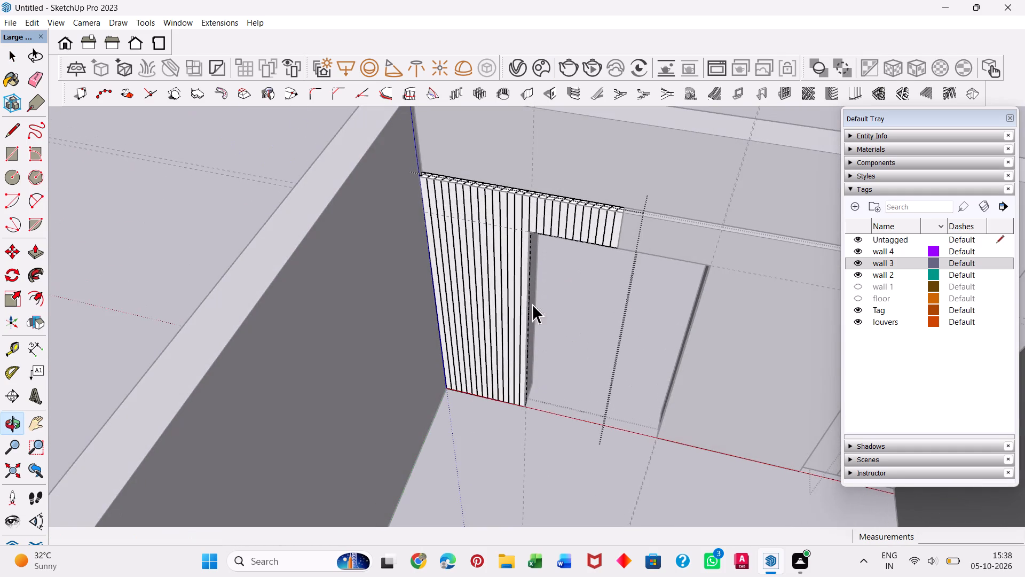
middle_click_drag(551, 302, 316, 275)
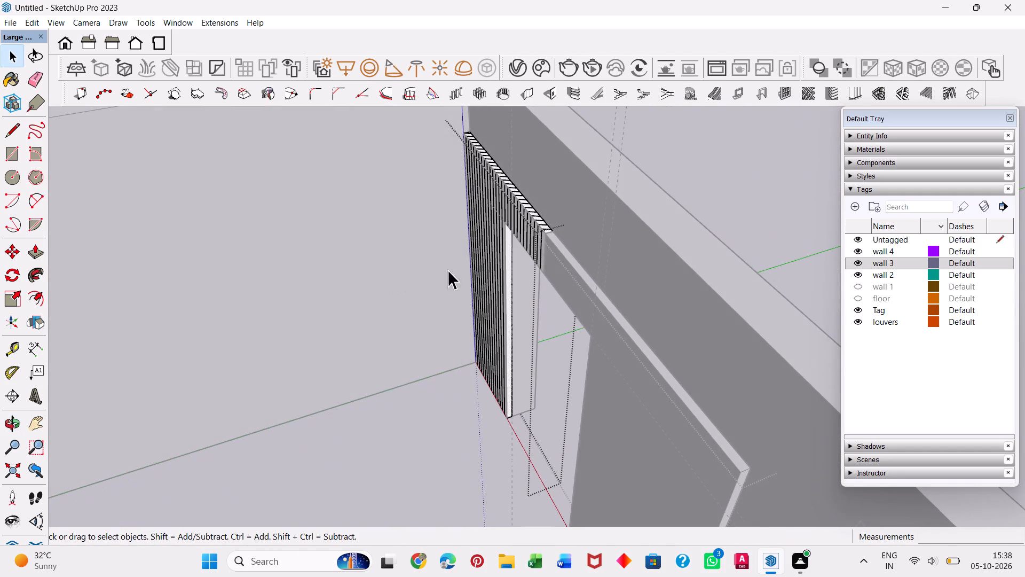
middle_click_drag(444, 275, 660, 294)
left_click(581, 227)
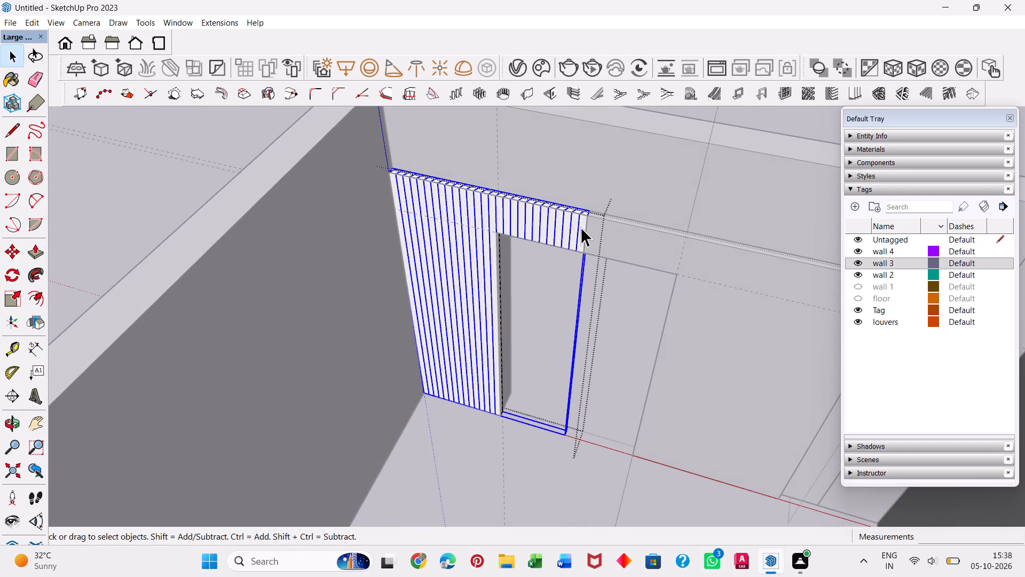
double_click(581, 227)
left_click(571, 228)
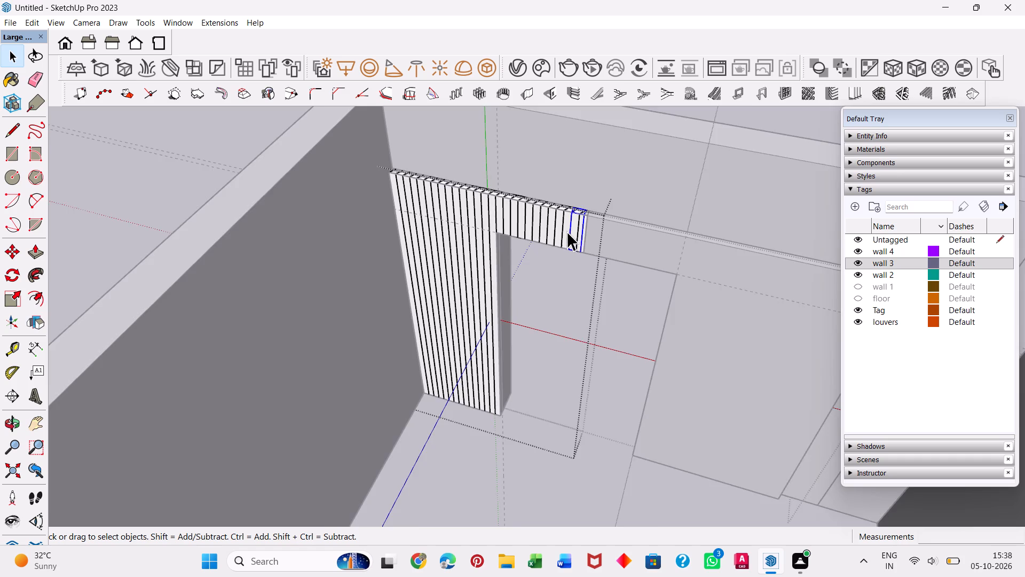
scroll(566, 231, "up", 9)
left_click(587, 229)
left_click(602, 228)
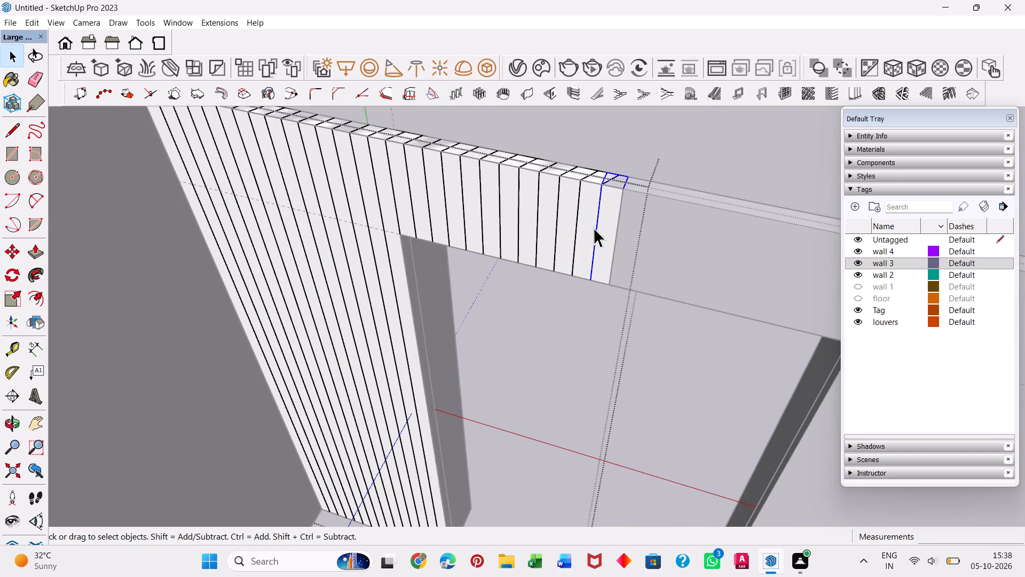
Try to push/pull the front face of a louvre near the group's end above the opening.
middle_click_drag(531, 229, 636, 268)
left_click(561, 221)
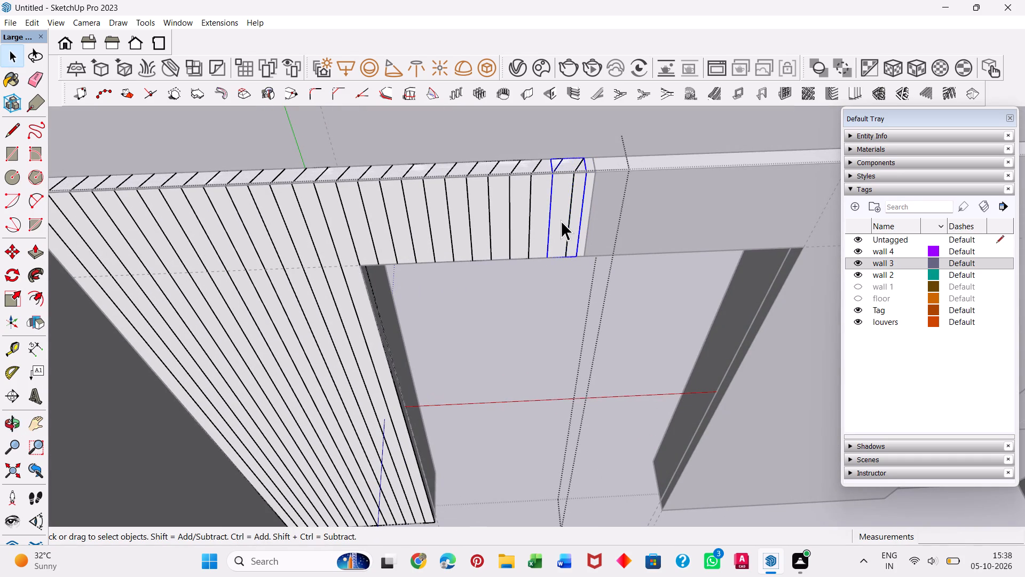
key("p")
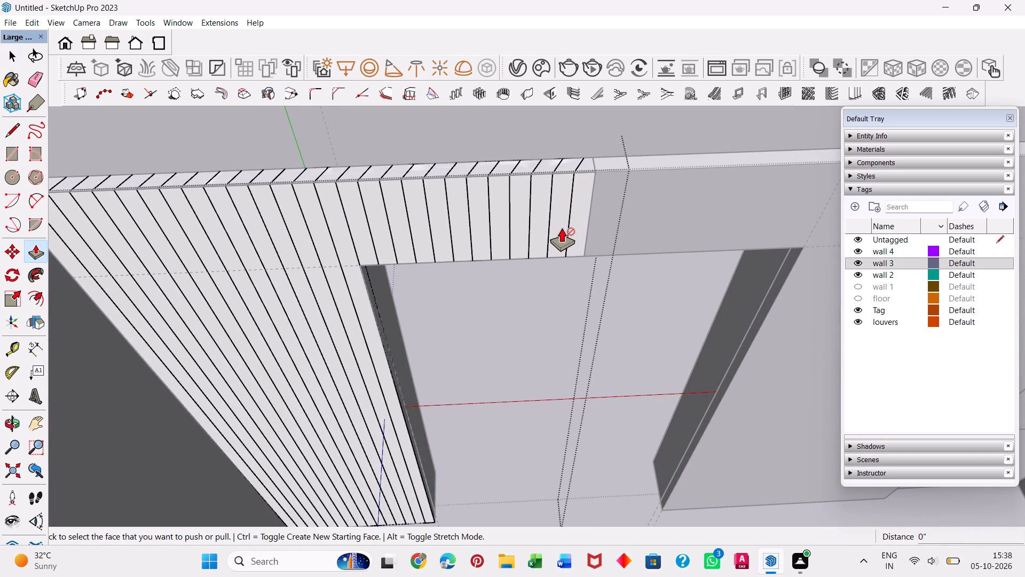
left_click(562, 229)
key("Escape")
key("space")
Inspect individual louvres along the strip above the opening, selecting them one after another, and review the whole section.
left_click(338, 233)
left_click(375, 194)
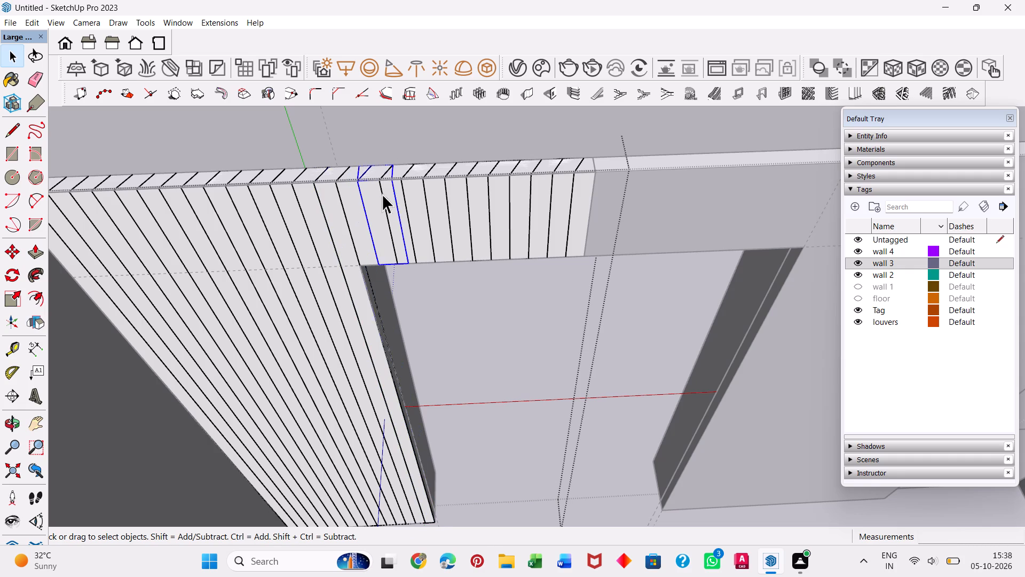
left_click(461, 204)
left_click(413, 223)
left_click(387, 238)
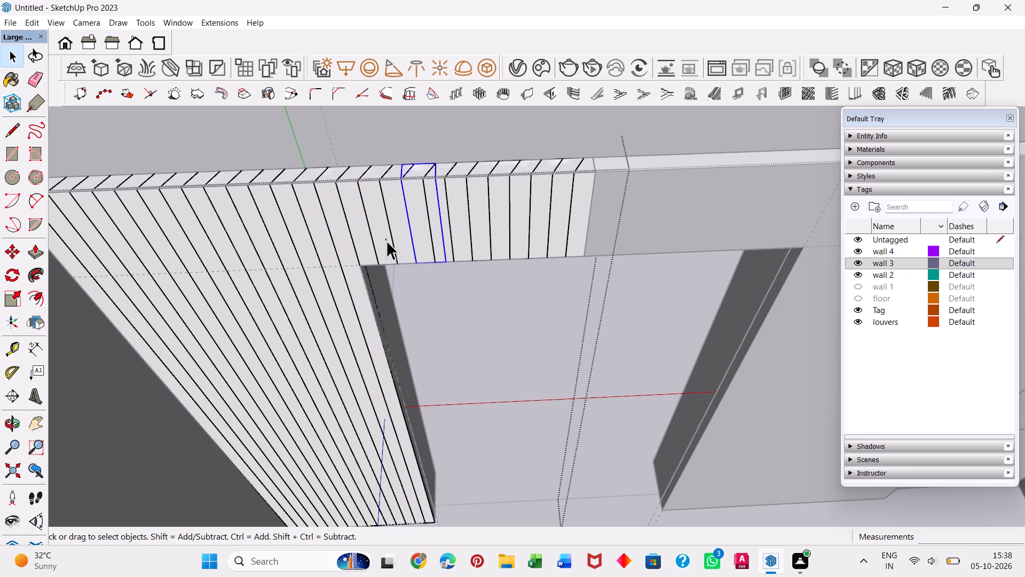
scroll(400, 260, "down", 8)
scroll(447, 269, "down", 4)
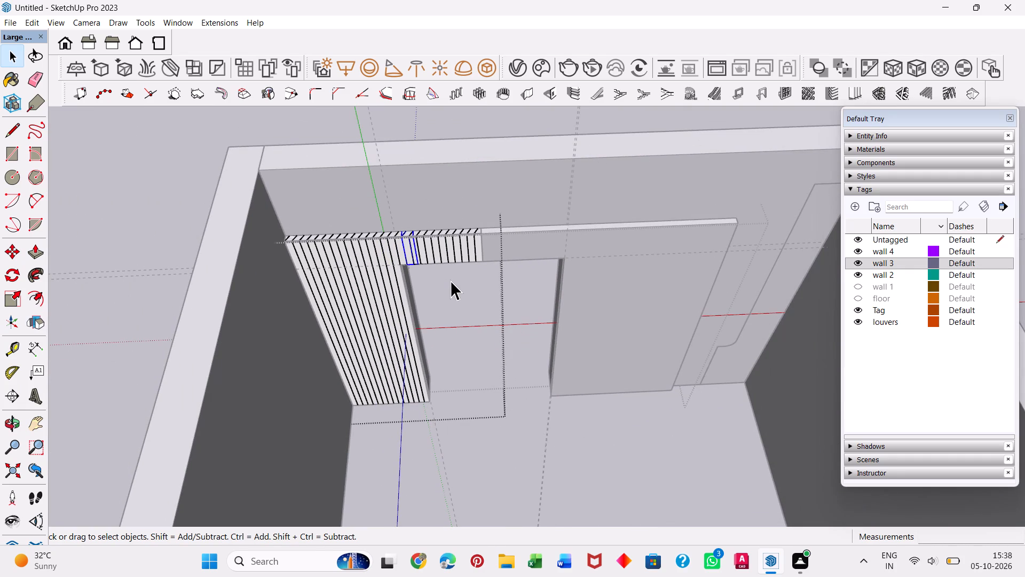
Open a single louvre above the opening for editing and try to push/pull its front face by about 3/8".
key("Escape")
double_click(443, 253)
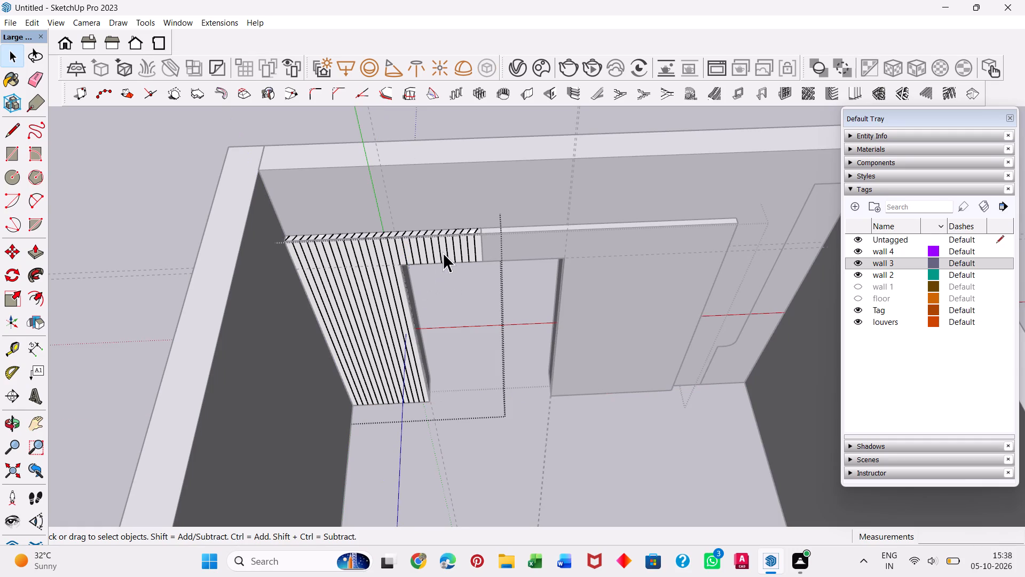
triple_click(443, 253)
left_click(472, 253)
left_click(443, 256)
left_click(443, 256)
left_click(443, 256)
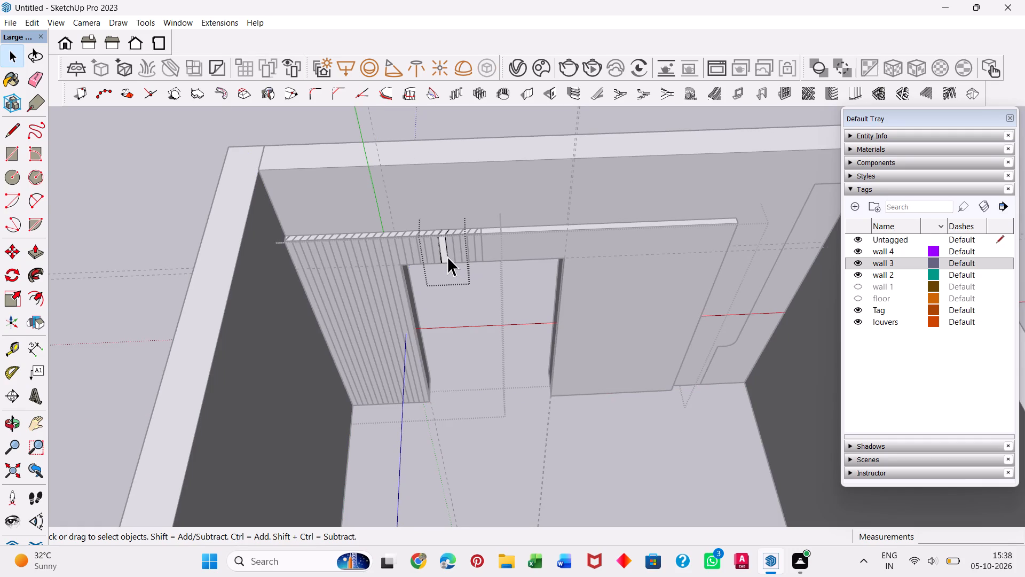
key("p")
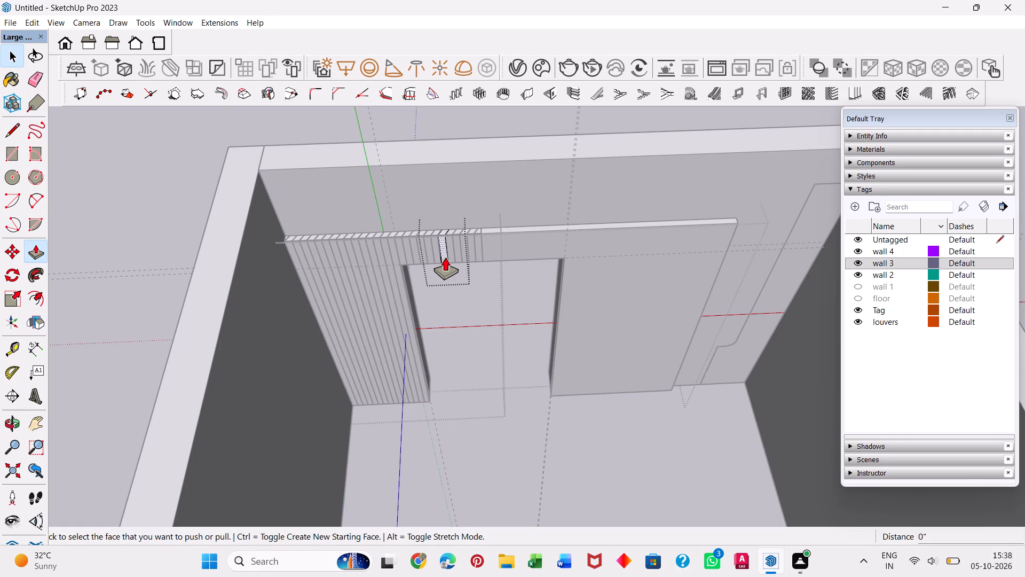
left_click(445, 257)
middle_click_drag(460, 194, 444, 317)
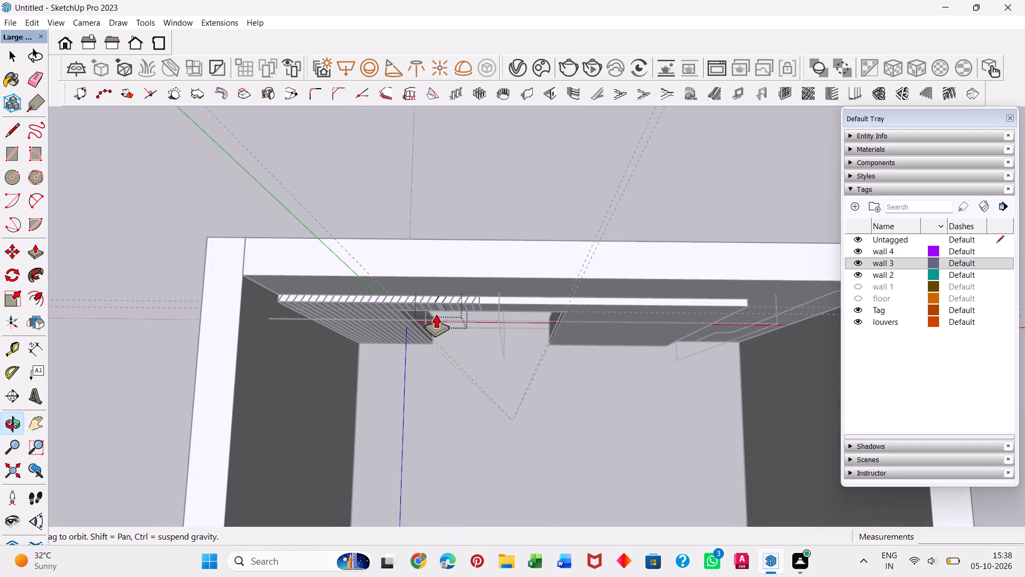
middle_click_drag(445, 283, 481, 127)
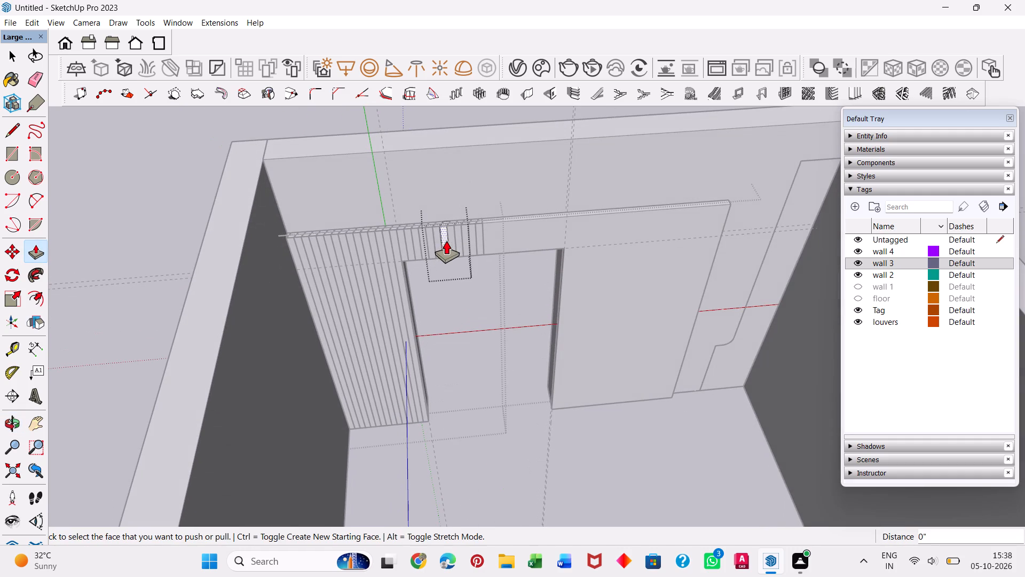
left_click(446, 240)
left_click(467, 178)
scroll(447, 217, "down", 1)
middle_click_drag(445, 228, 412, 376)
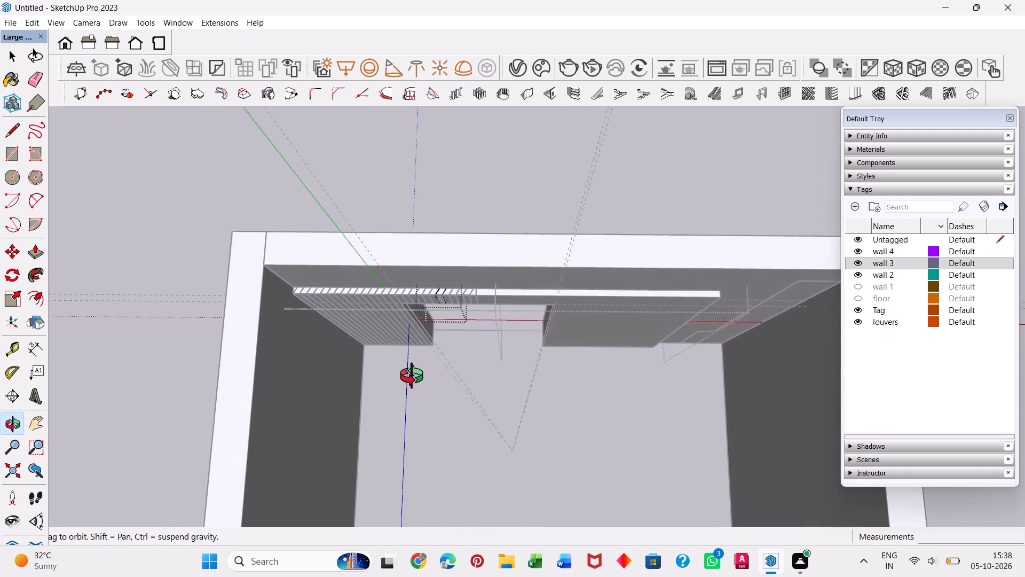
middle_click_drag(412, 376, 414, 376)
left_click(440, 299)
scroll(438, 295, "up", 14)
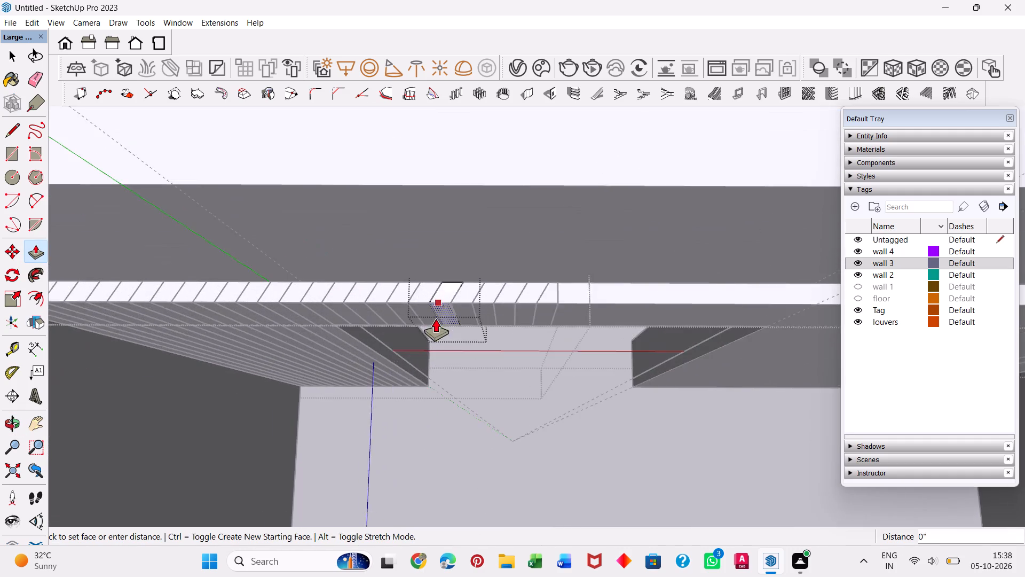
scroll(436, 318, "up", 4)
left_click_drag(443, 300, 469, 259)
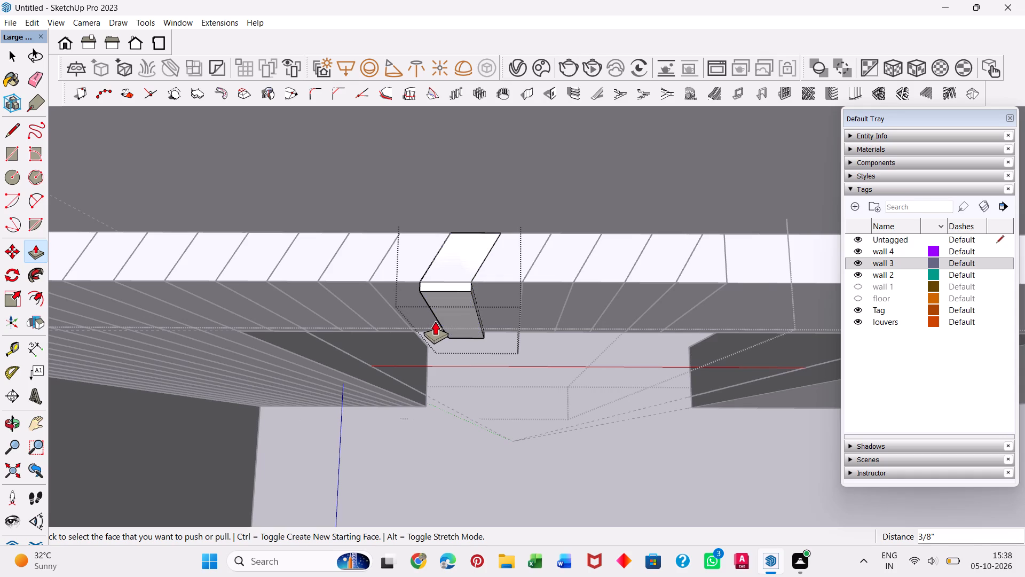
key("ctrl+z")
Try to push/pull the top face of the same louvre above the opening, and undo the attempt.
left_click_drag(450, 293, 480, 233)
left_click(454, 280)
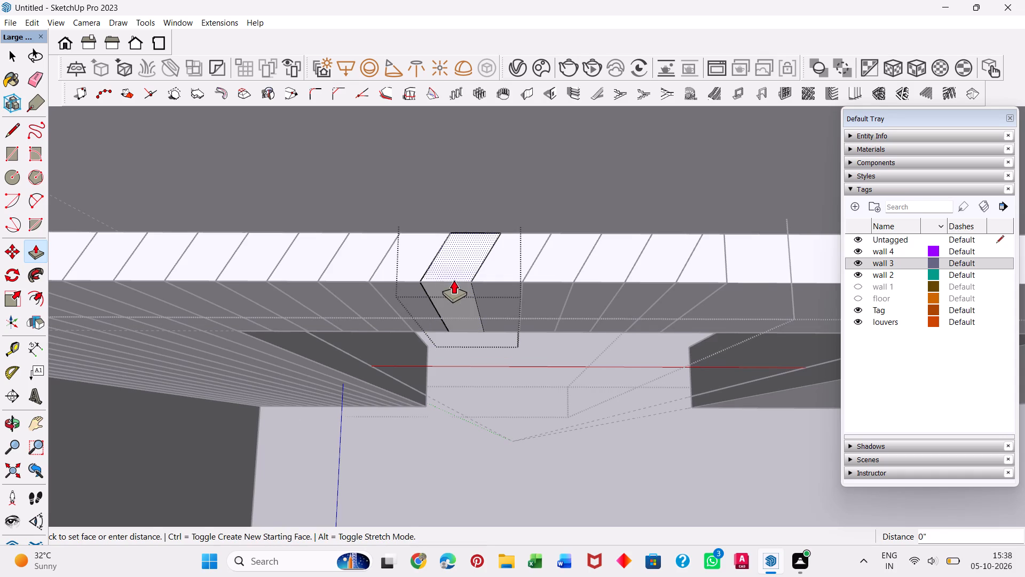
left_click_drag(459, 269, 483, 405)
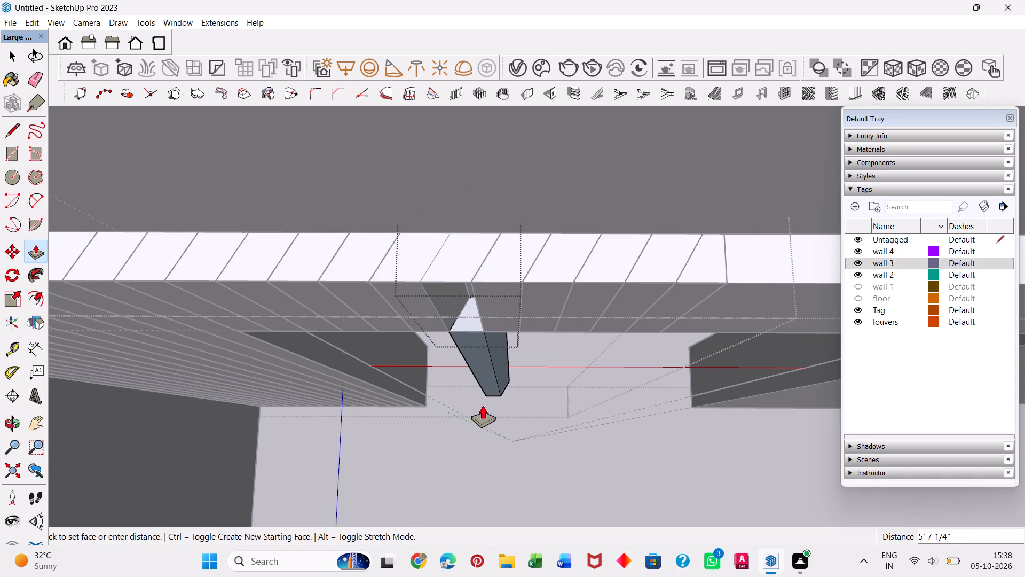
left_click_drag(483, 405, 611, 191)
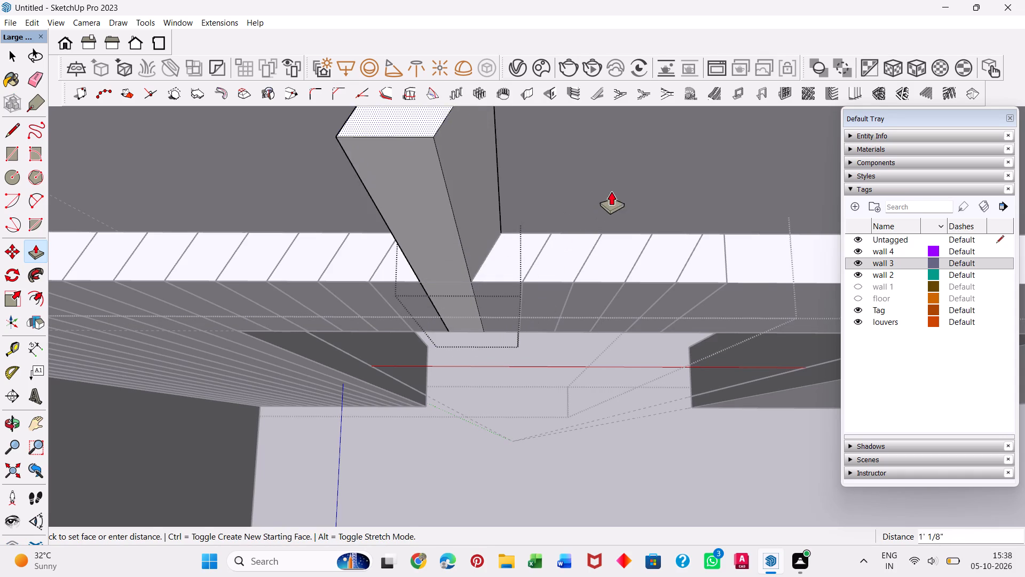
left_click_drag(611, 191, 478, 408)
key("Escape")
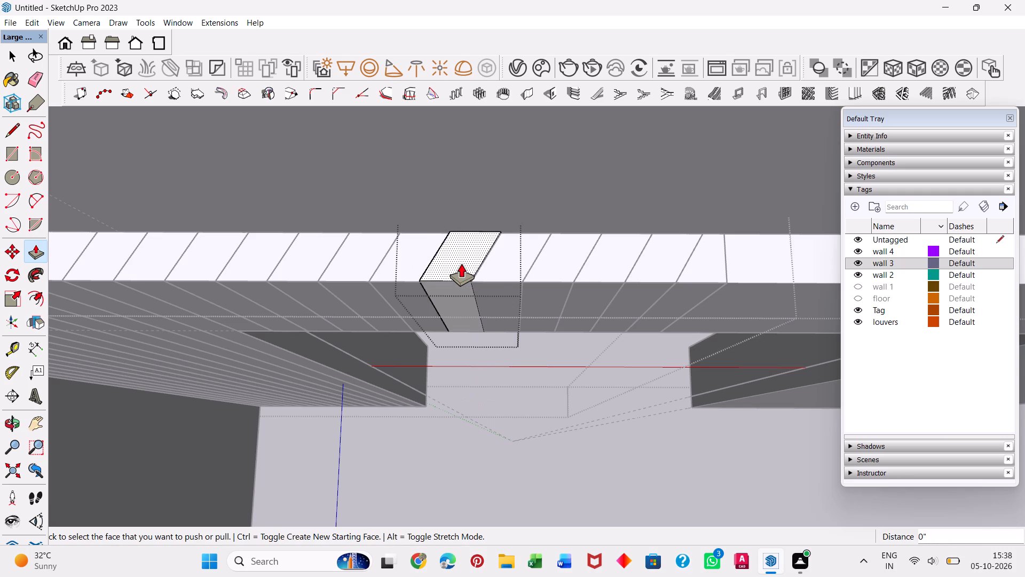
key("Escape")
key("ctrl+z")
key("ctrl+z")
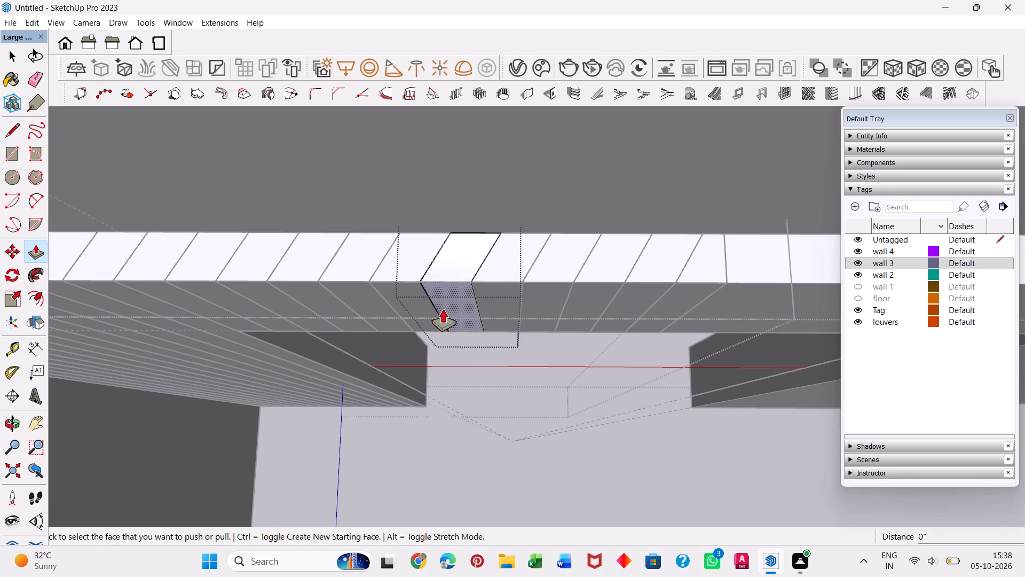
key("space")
Undo the recent edits back to the plain L-shaped section, before its vertical louvres were created.
scroll(469, 345, "down", 16)
middle_click_drag(500, 380, 527, 192)
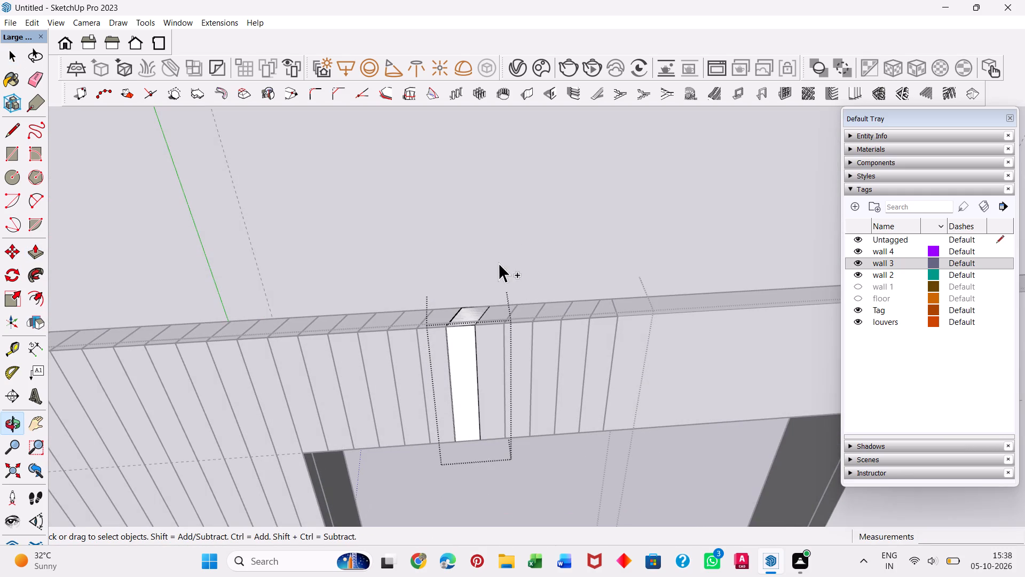
key("ctrl+z")
key("ctrl+z")
key("ctrl+z")
key("ctrl+z")
key("ctrl+z")
key("ctrl+z")
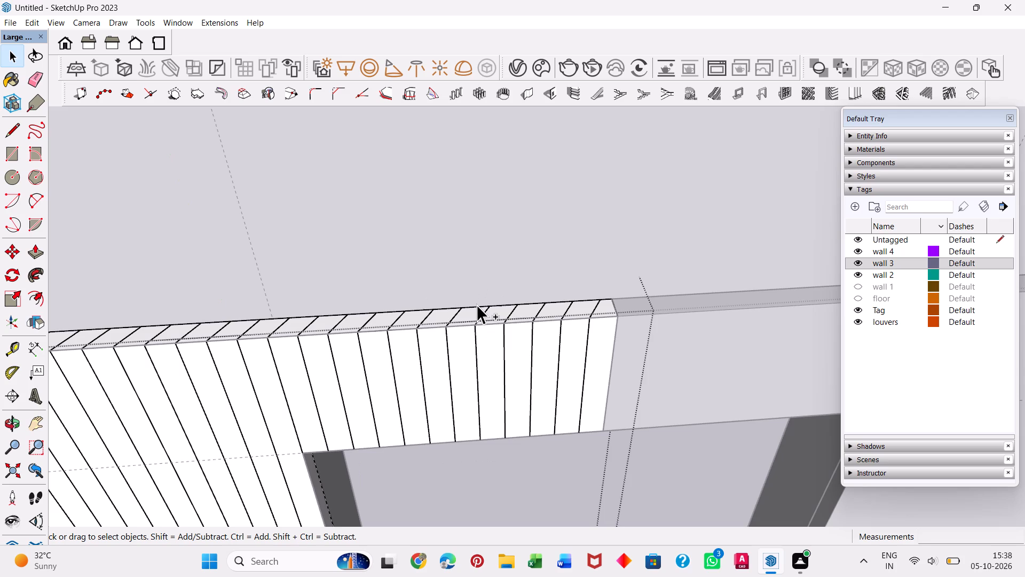
key("ctrl+z")
key("ctrl+z")
key("ctrl+z")
key("ctrl+z")
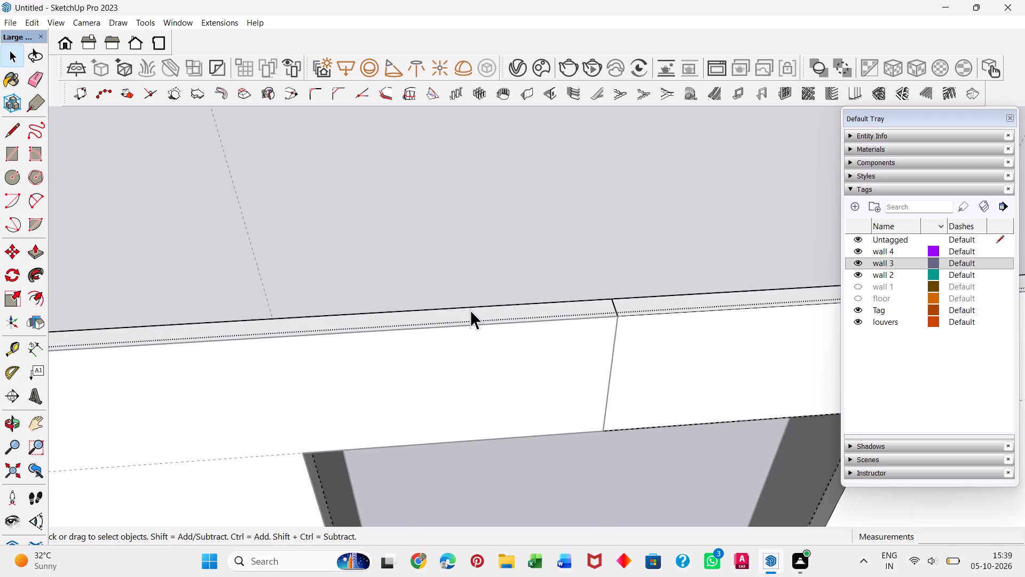
Open the L-shaped section beside and above the opening for editing and delete its large front face.
scroll(475, 316, "down", 13)
middle_click_drag(484, 337, 562, 74)
scroll(543, 143, "down", 5)
middle_click_drag(566, 272, 302, 361)
scroll(564, 274, "down", 10)
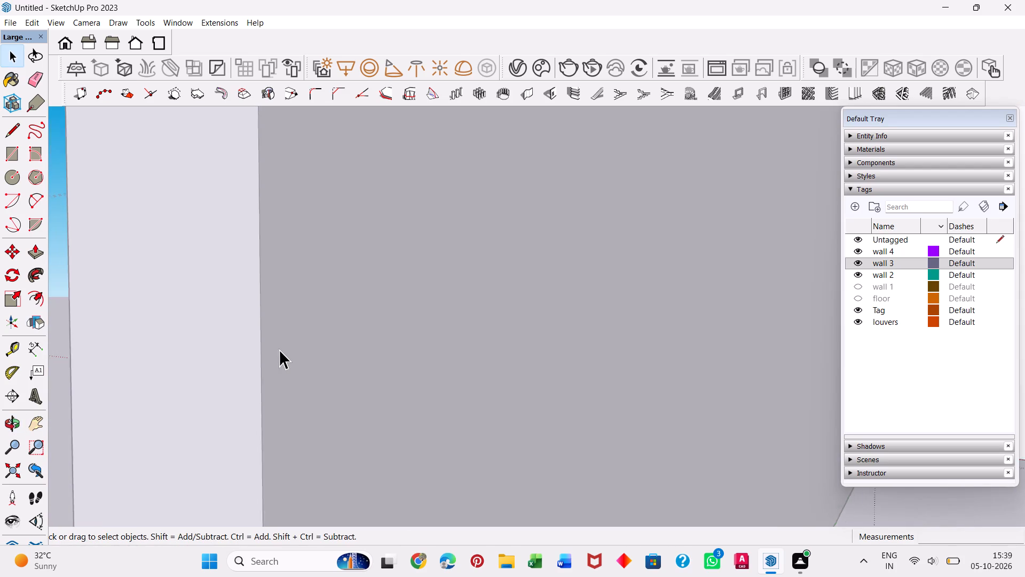
scroll(279, 349, "down", 2)
left_click(11, 475)
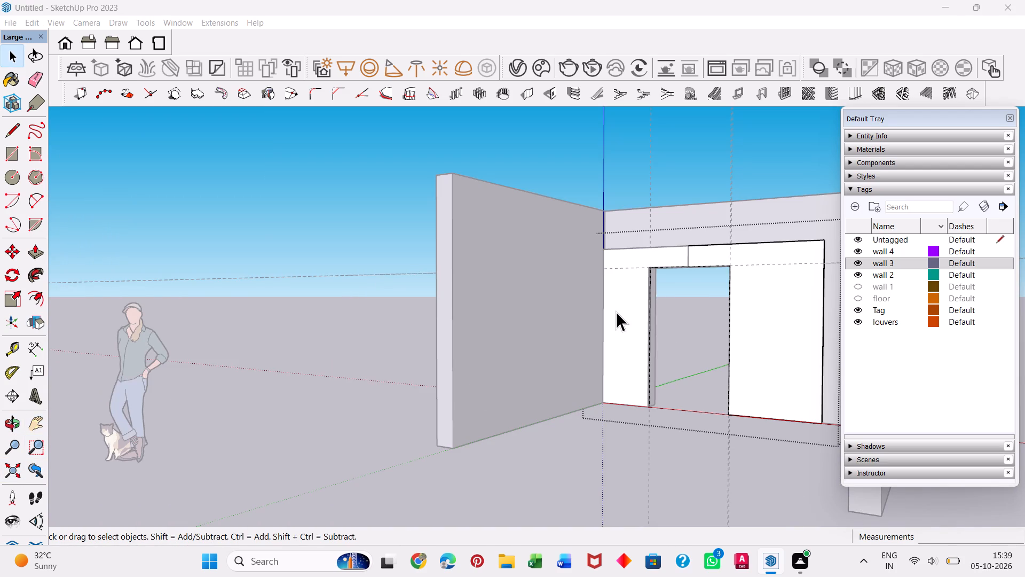
left_click(613, 313)
double_click(629, 311)
middle_click_drag(613, 300, 703, 477)
scroll(573, 219, "up", 3)
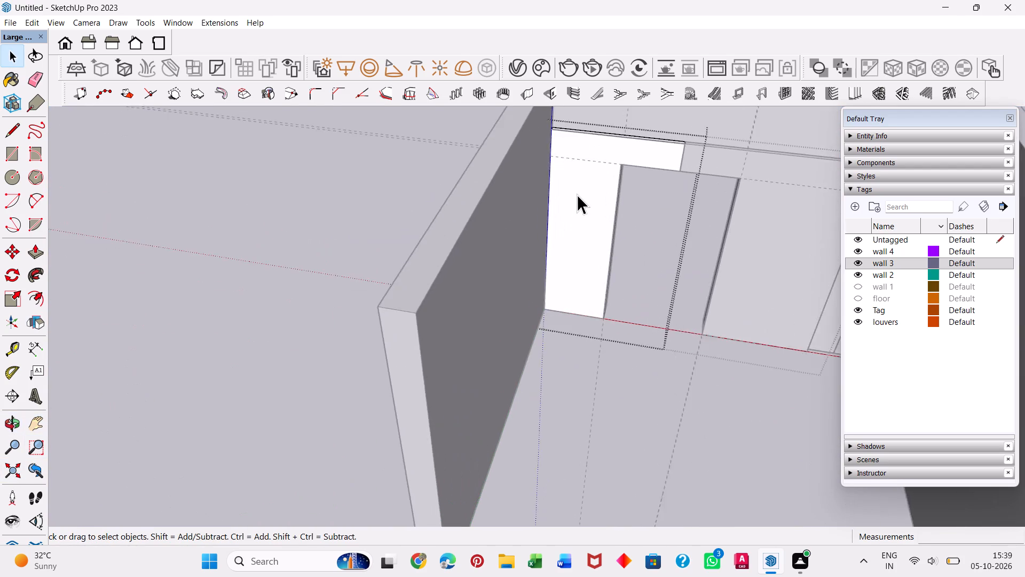
scroll(577, 194, "up", 4)
left_click(586, 194)
left_click(586, 194)
middle_click_drag(587, 234, 606, 362)
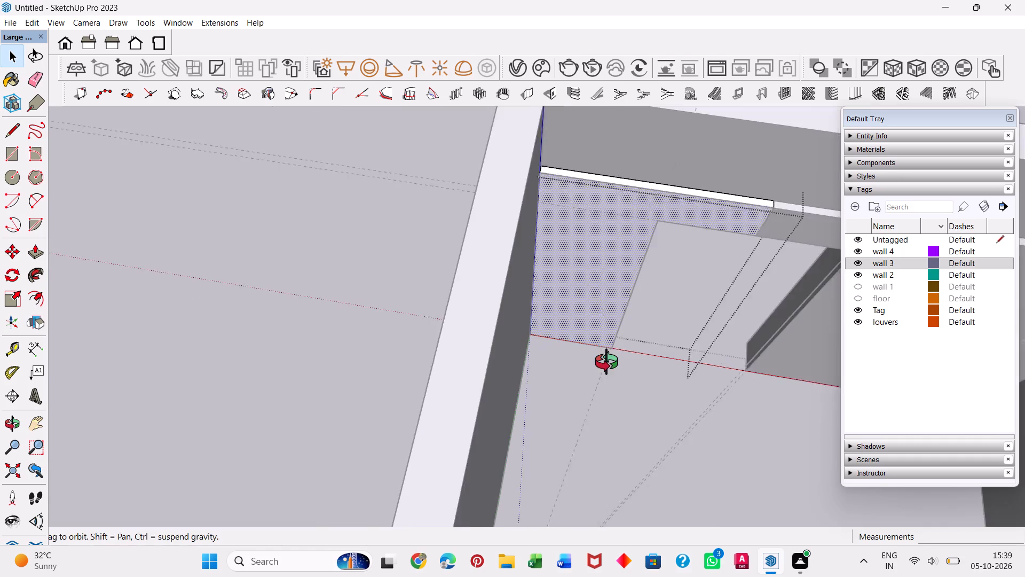
middle_click_drag(606, 362, 608, 366)
key("Delete")
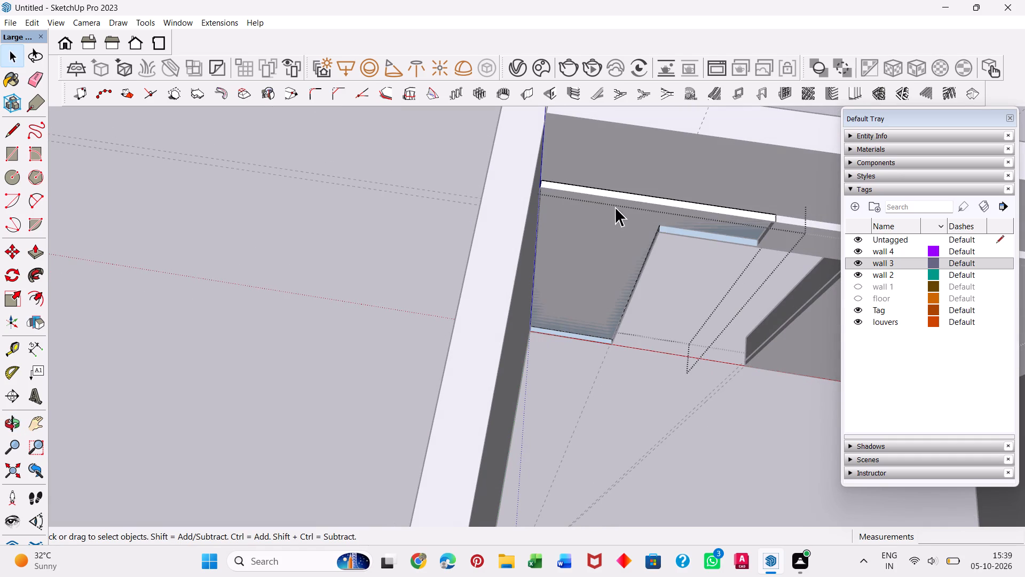
Delete only the narrow top face of the L-shaped section, keeping its bounding edges.
left_click(627, 195)
left_click(627, 195)
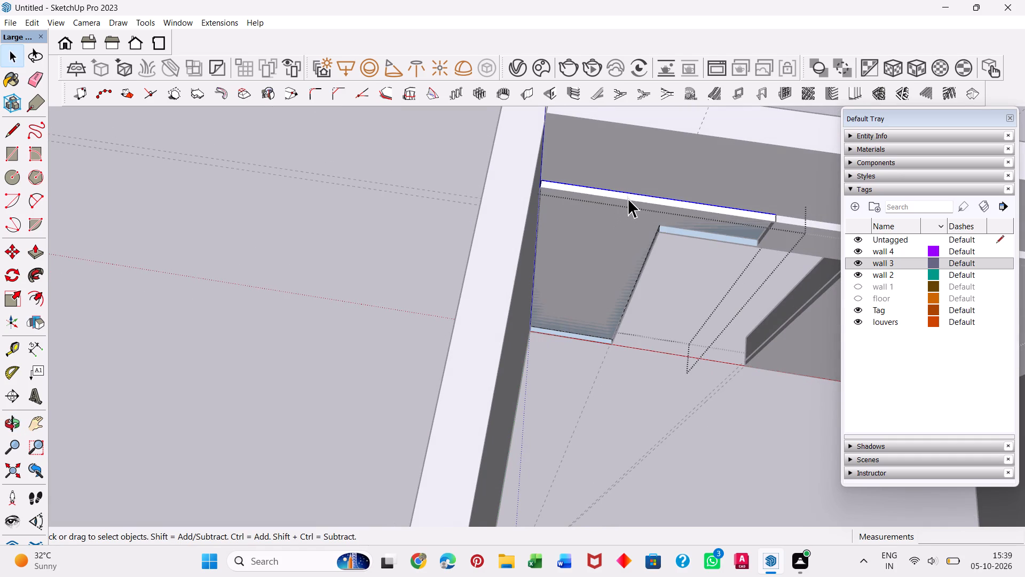
scroll(627, 199, "up", 4)
double_click(627, 196)
key("Delete")
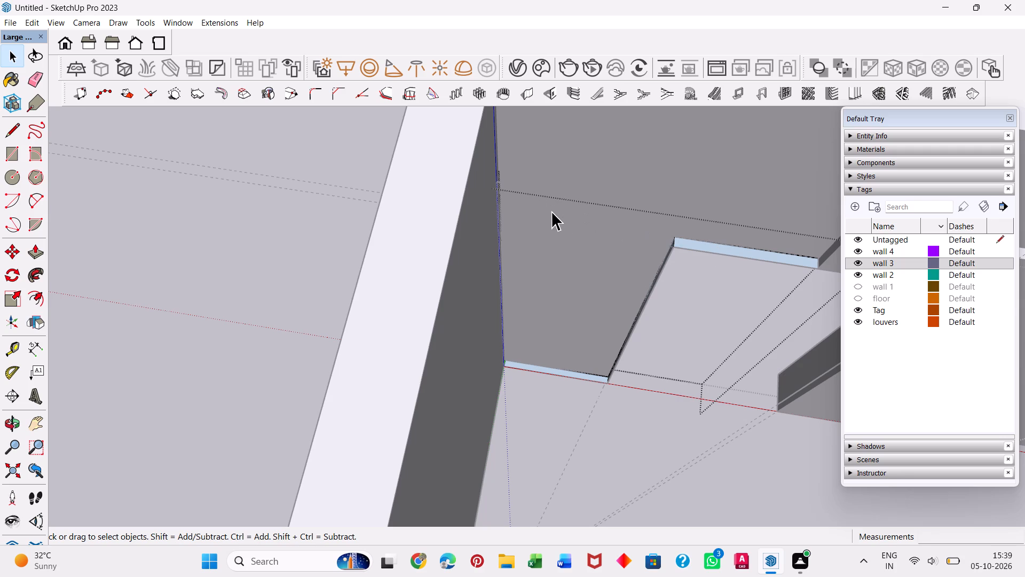
key("ctrl+z")
left_click(574, 185)
key("Delete")
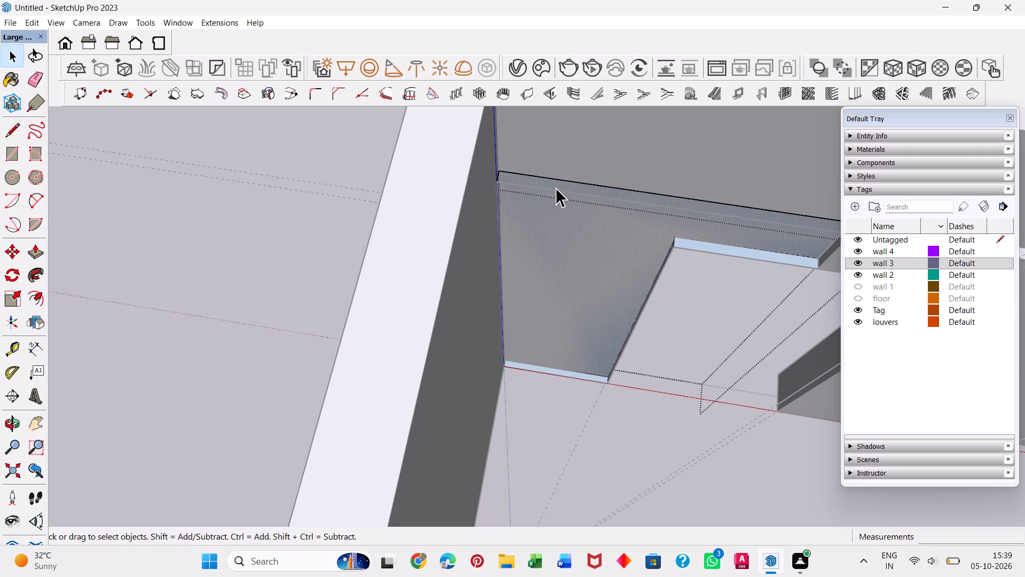
Examine the L-shaped section from the wall corner to its end above the opening, selecting its edges and connected geometry.
scroll(492, 182, "up", 8)
left_click(503, 175)
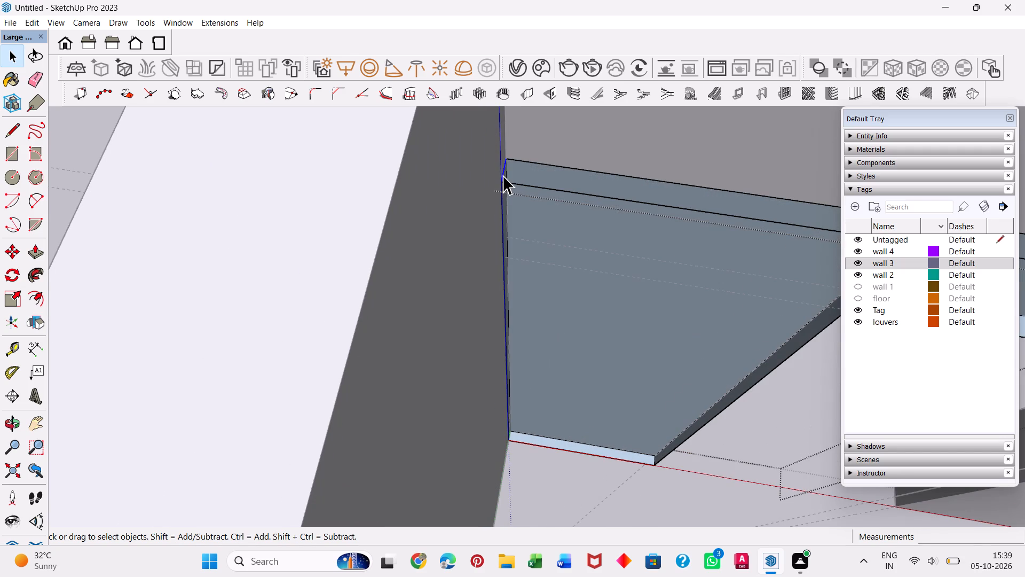
key("Home")
scroll(511, 236, "down", 5)
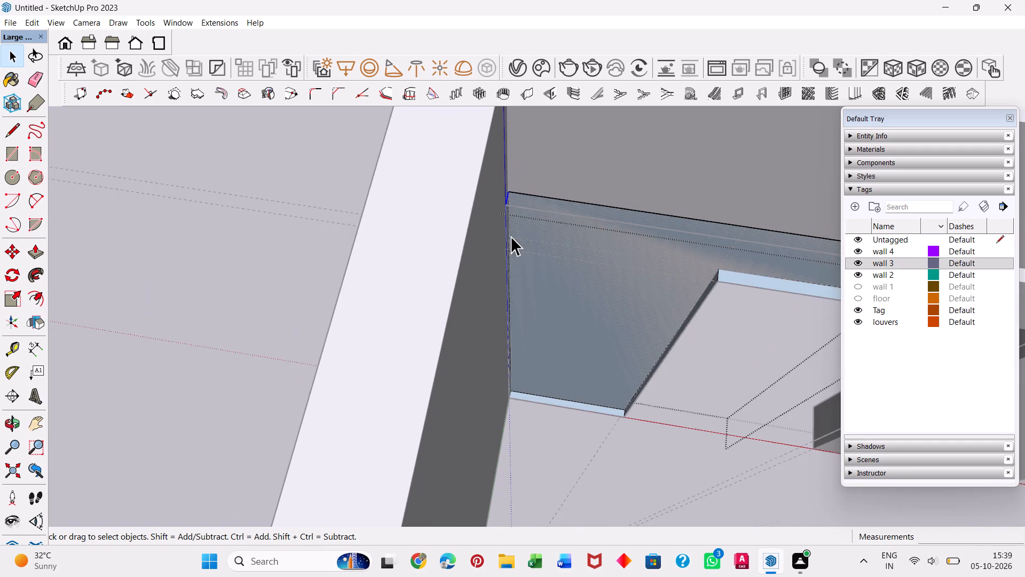
middle_click_drag(747, 282, 567, 215)
left_click(637, 201)
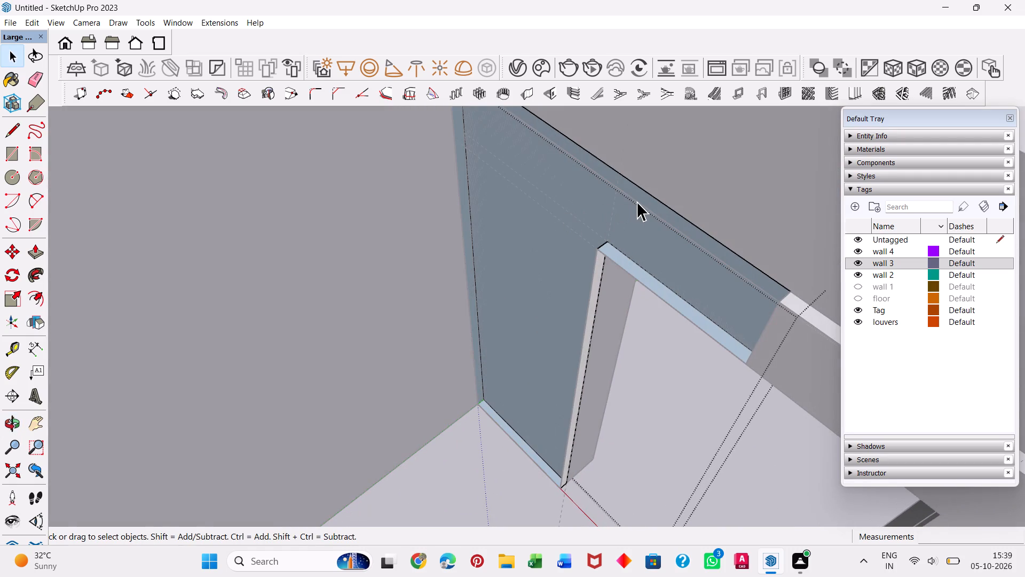
middle_click_drag(622, 215, 598, 396)
scroll(598, 396, "up", 1)
scroll(622, 306, "down", 1)
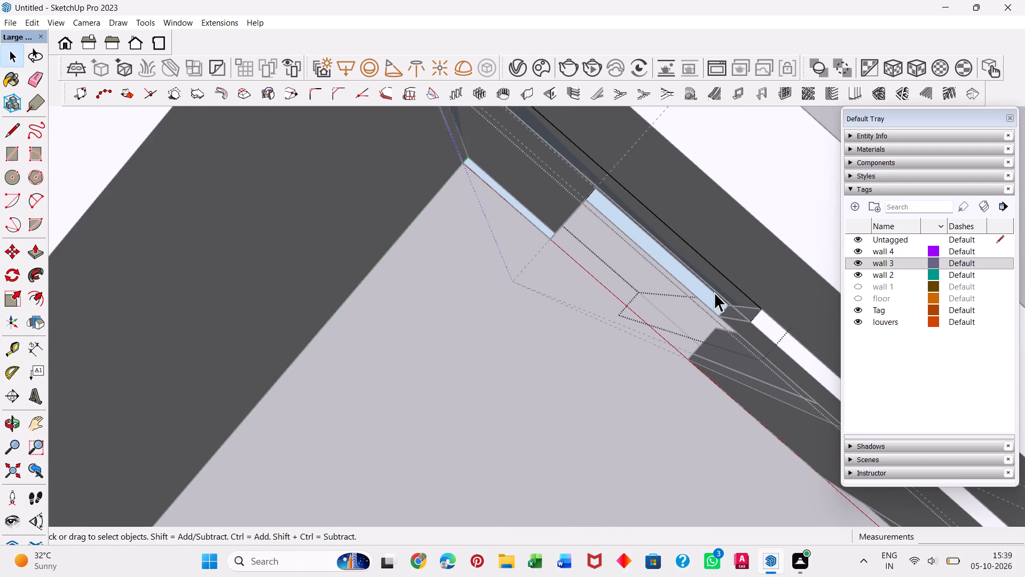
left_click(729, 300)
double_click(728, 300)
triple_click(728, 302)
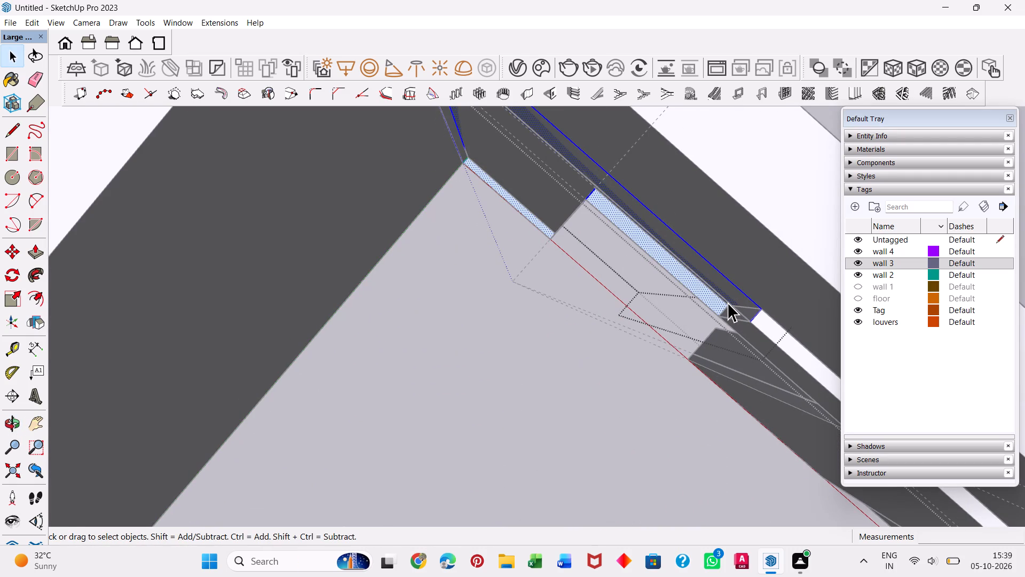
left_click(728, 302)
Delete the narrow side face of the L-shaped section along the opening, together with its leftover front vertical edge.
middle_click_drag(674, 316, 790, 255)
scroll(788, 255, "down", 6)
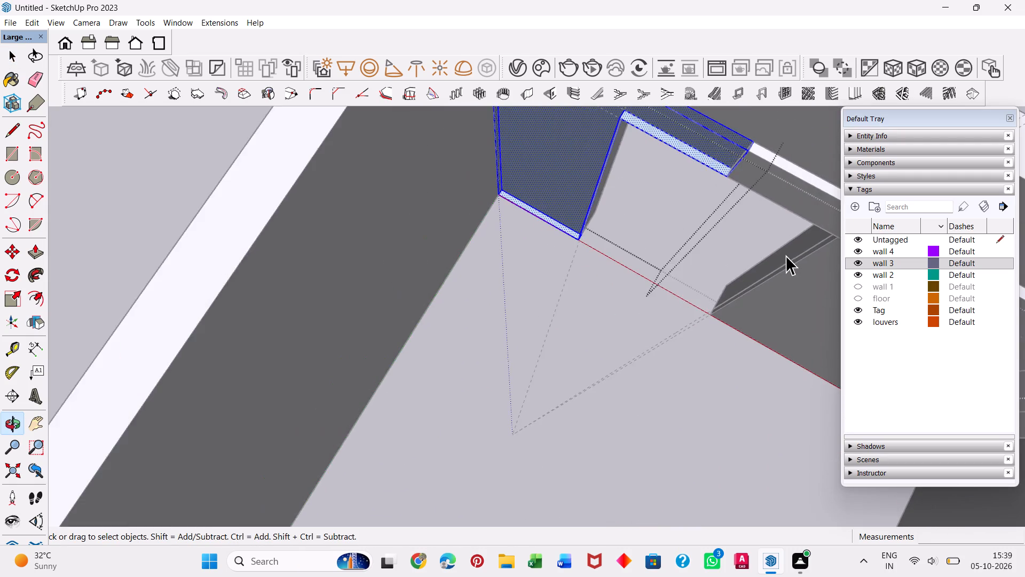
scroll(786, 255, "down", 3)
middle_click_drag(645, 207, 774, 76)
scroll(594, 207, "up", 2)
middle_click_drag(594, 208, 554, 243)
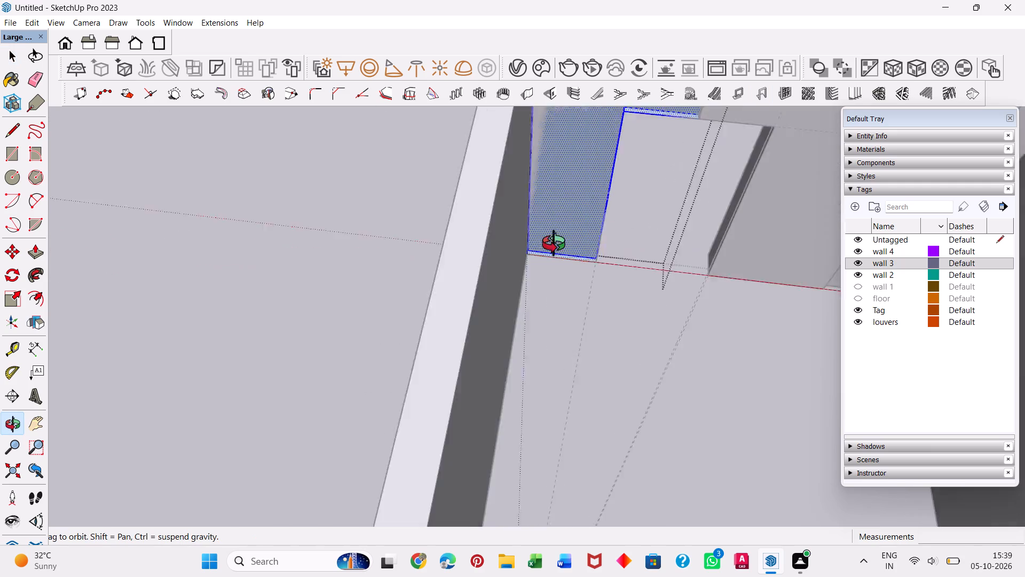
middle_click_drag(554, 243, 302, 185)
scroll(635, 277, "up", 7)
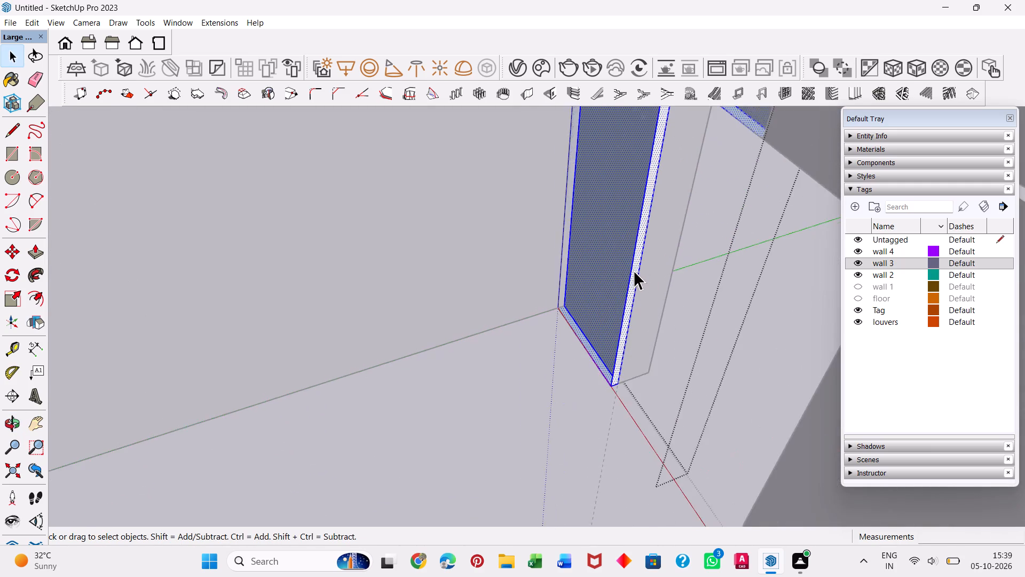
scroll(634, 270, "up", 3)
left_click(634, 269)
key("Delete")
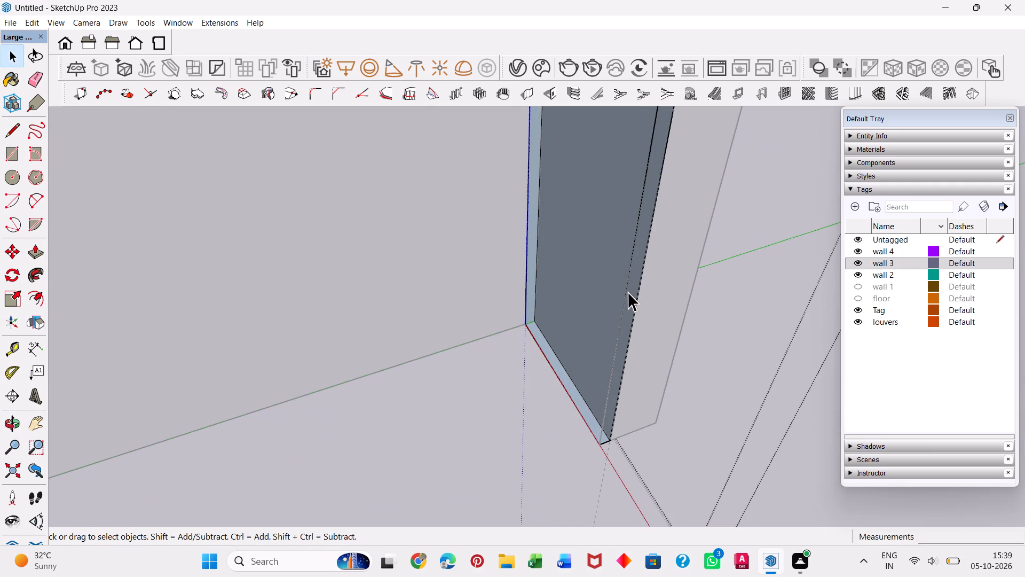
left_click(627, 292)
key("Delete")
Delete the L-shaped section's narrow bottom face and the narrow side face at the wall corner.
left_click(600, 433)
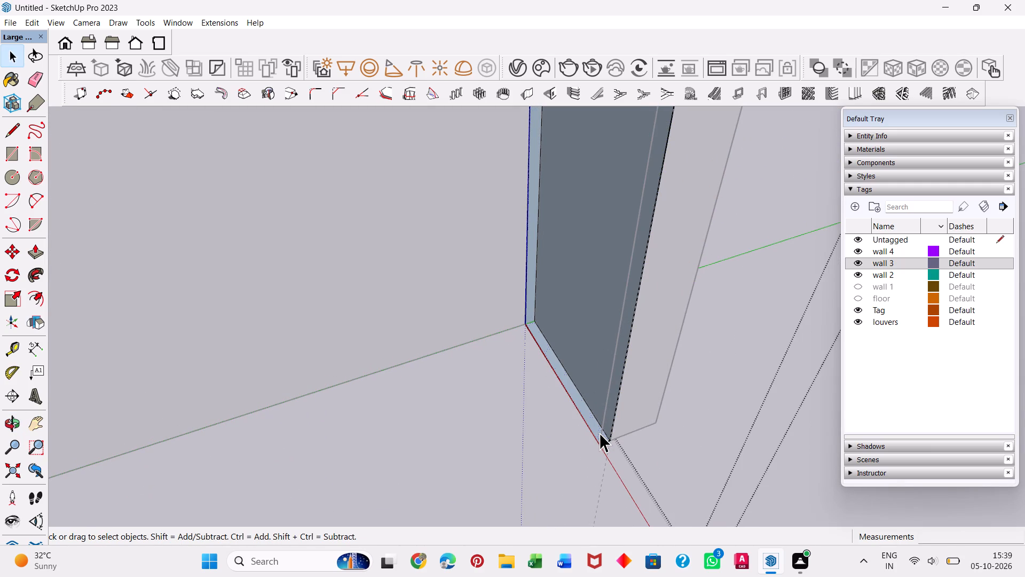
left_click(601, 434)
left_click(603, 434)
left_click(601, 434)
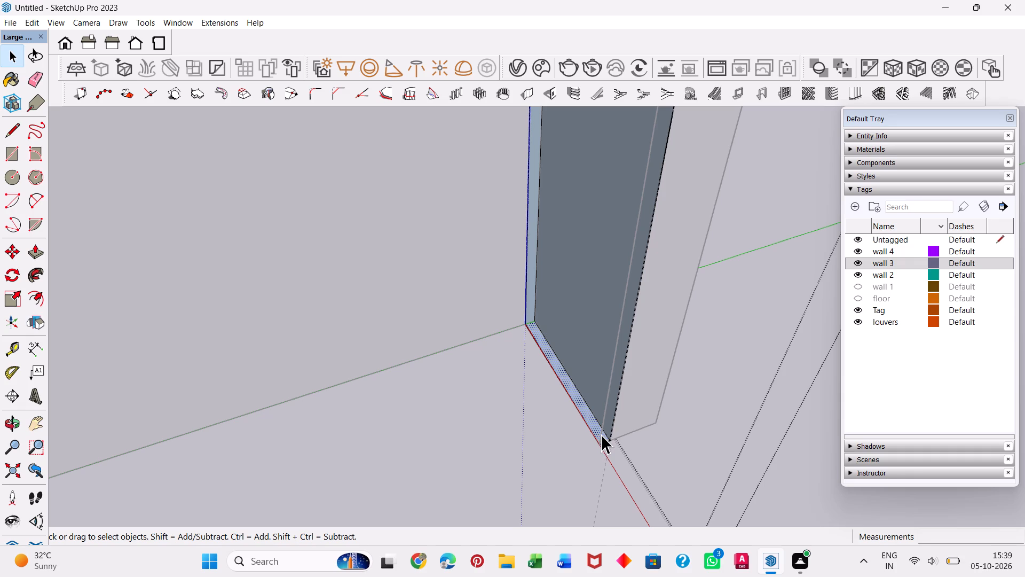
left_click(591, 419)
key("Delete")
left_click(532, 301)
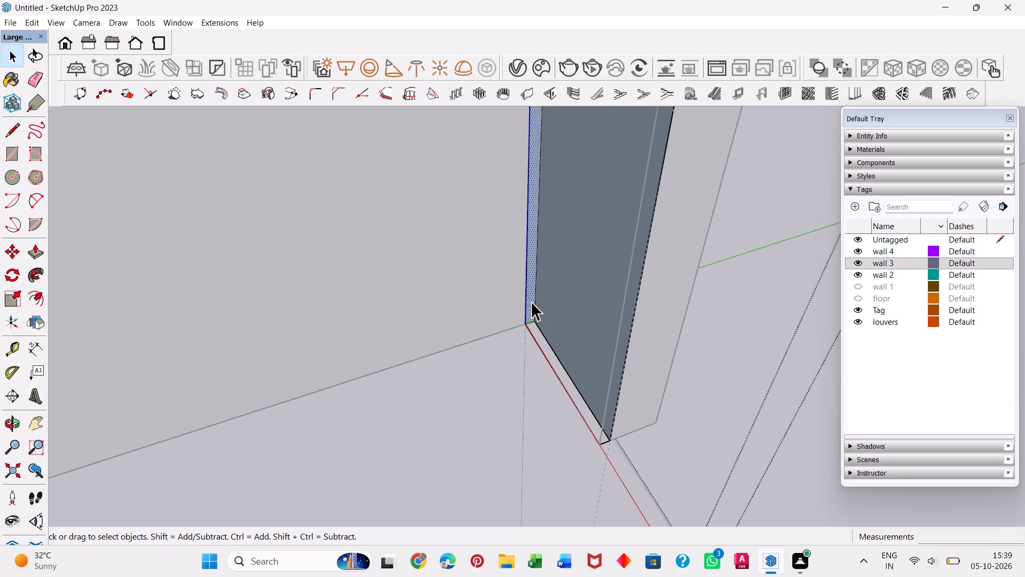
key("Delete")
Reopen the L-shaped section for editing and reverse its remaining large face so the front side faces the room.
scroll(522, 311, "down", 16)
scroll(527, 213, "up", 1)
middle_click_drag(527, 213, 651, 236)
scroll(527, 213, "down", 1)
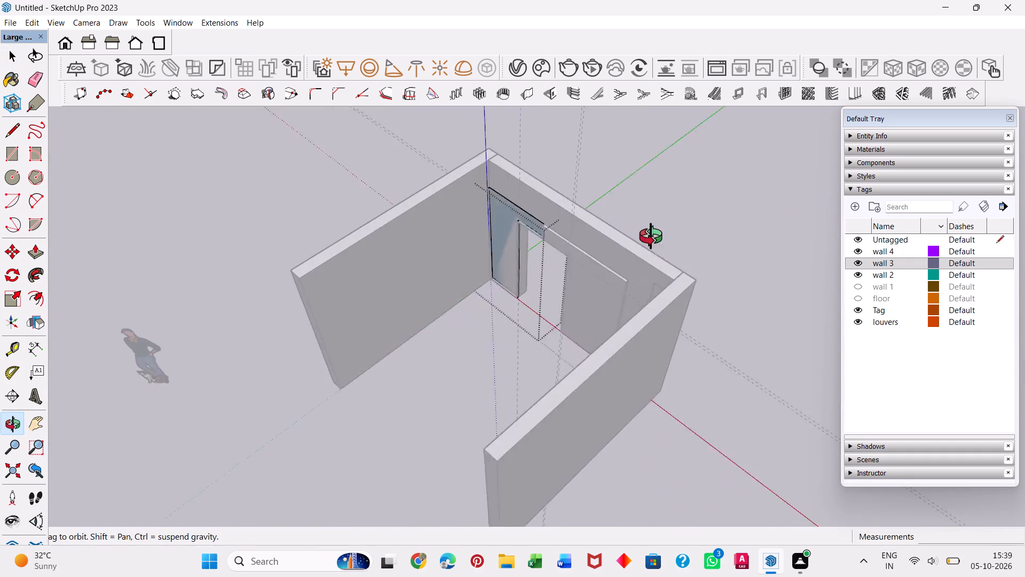
middle_click_drag(651, 236, 662, 235)
scroll(503, 231, "up", 5)
scroll(498, 188, "up", 1)
middle_click_drag(498, 188, 397, 367)
scroll(498, 202, "down", 1)
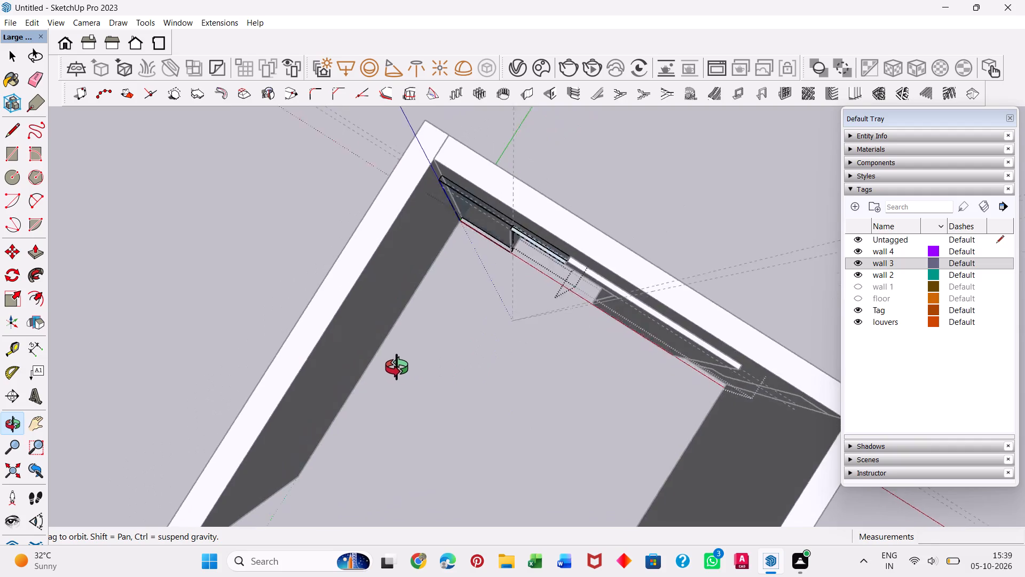
middle_click_drag(397, 367, 571, 144)
scroll(471, 225, "up", 1)
left_click(281, 181)
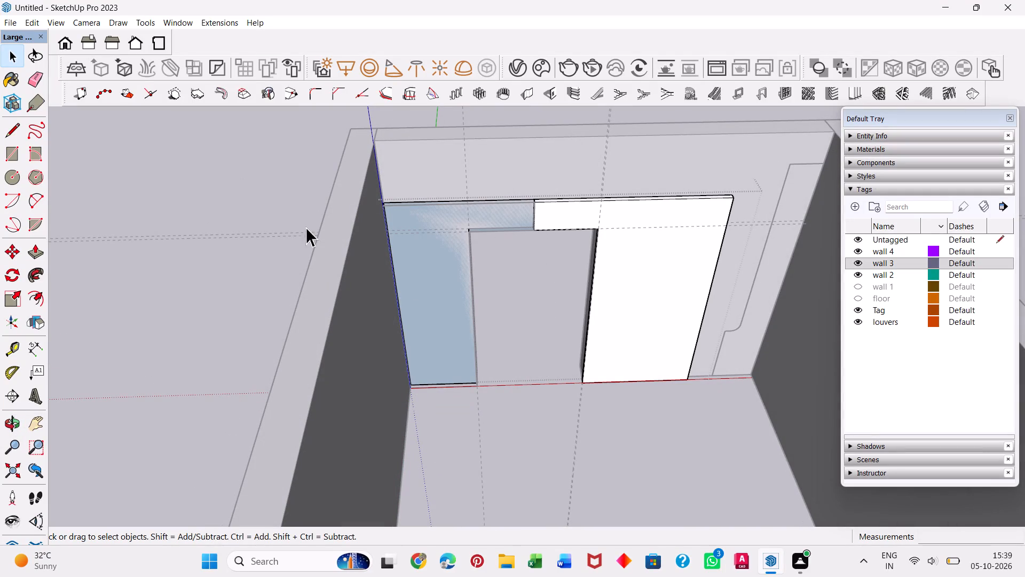
left_click(543, 341)
left_click(443, 286)
double_click(443, 286)
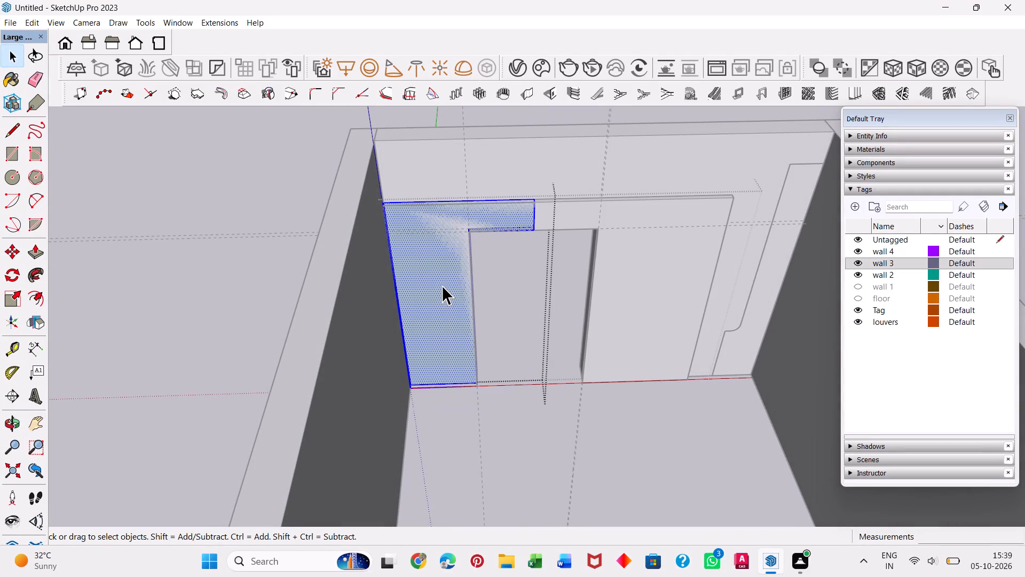
left_click(440, 283)
right_click(440, 282)
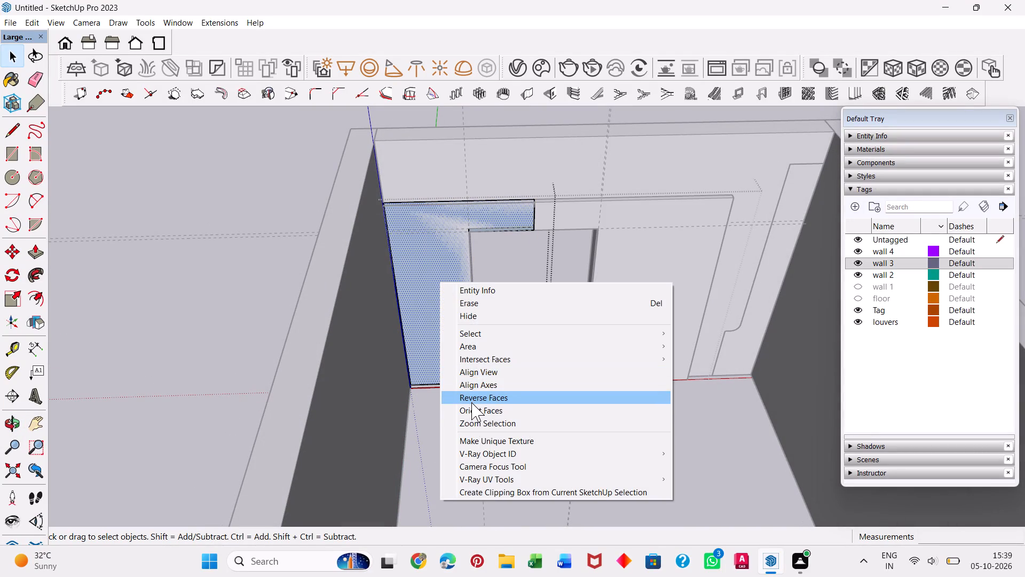
left_click(474, 399)
left_click(517, 324)
double_click(512, 324)
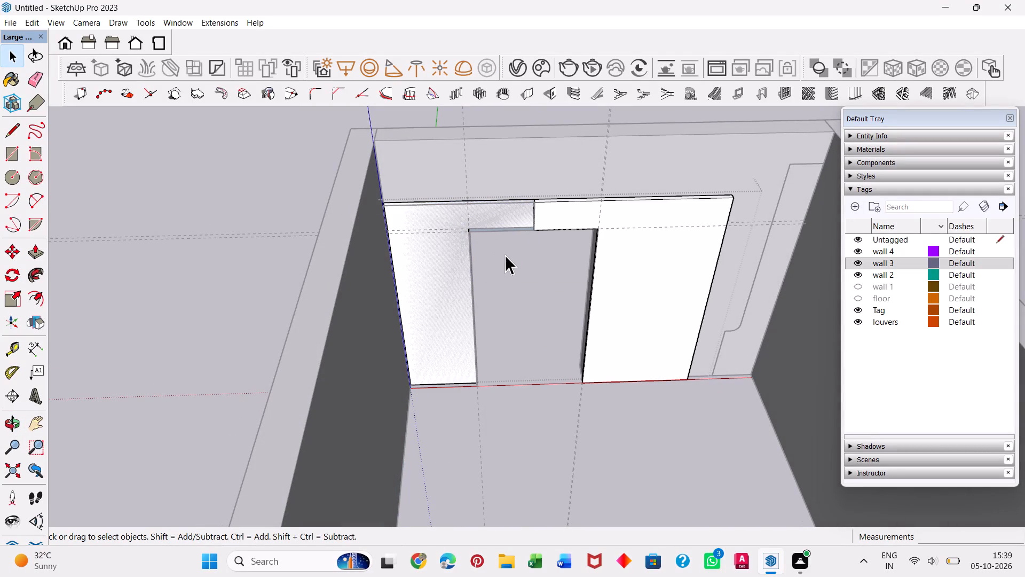
Close the open groups and delete all the guides in the model.
middle_click_drag(507, 259, 459, 469)
left_click(540, 152)
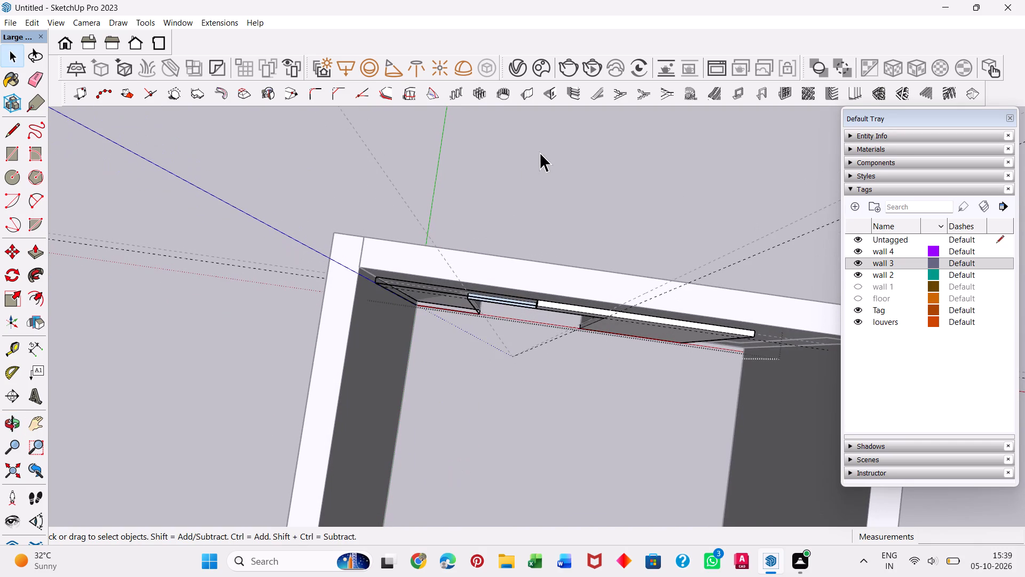
left_click(36, 21)
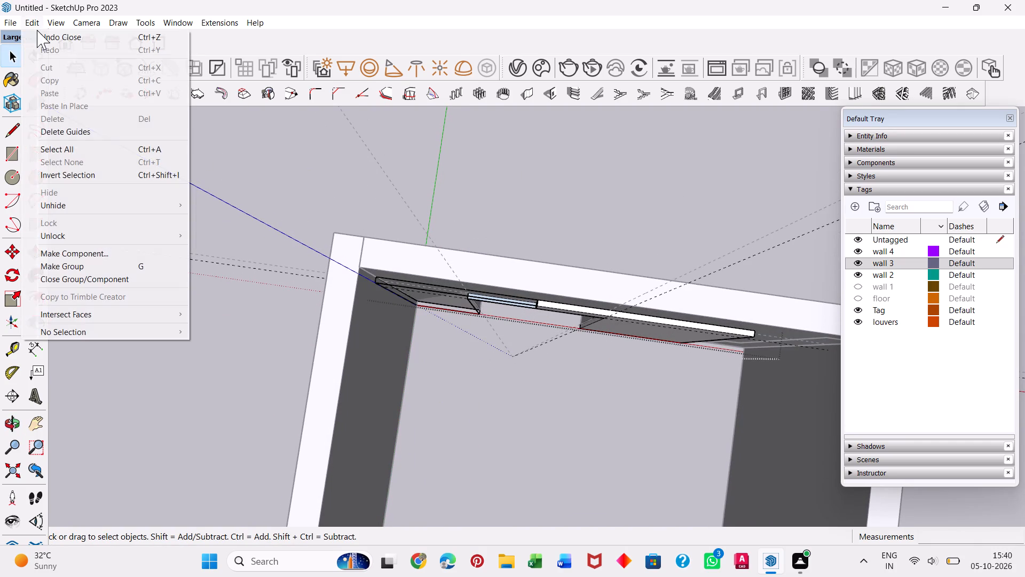
left_click(51, 131)
middle_click_drag(475, 282, 521, 99)
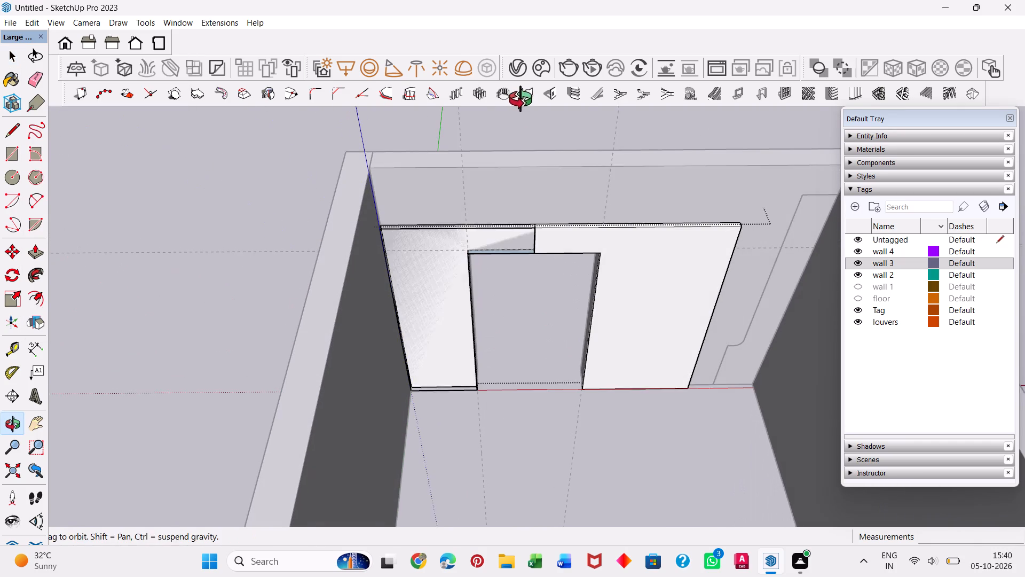
middle_click_drag(521, 99, 520, 100)
left_click(153, 159)
double_click(155, 160)
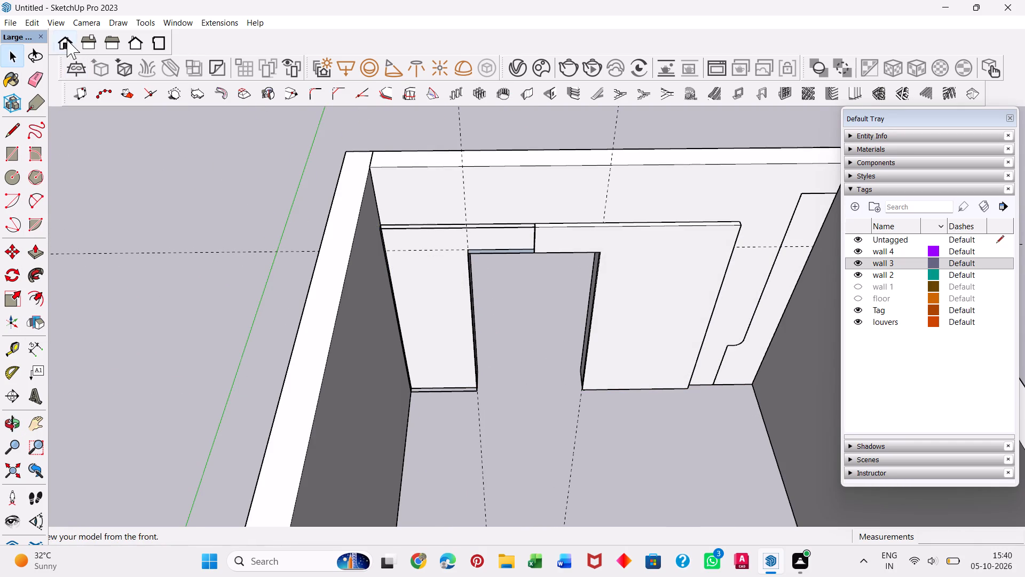
left_click(34, 23)
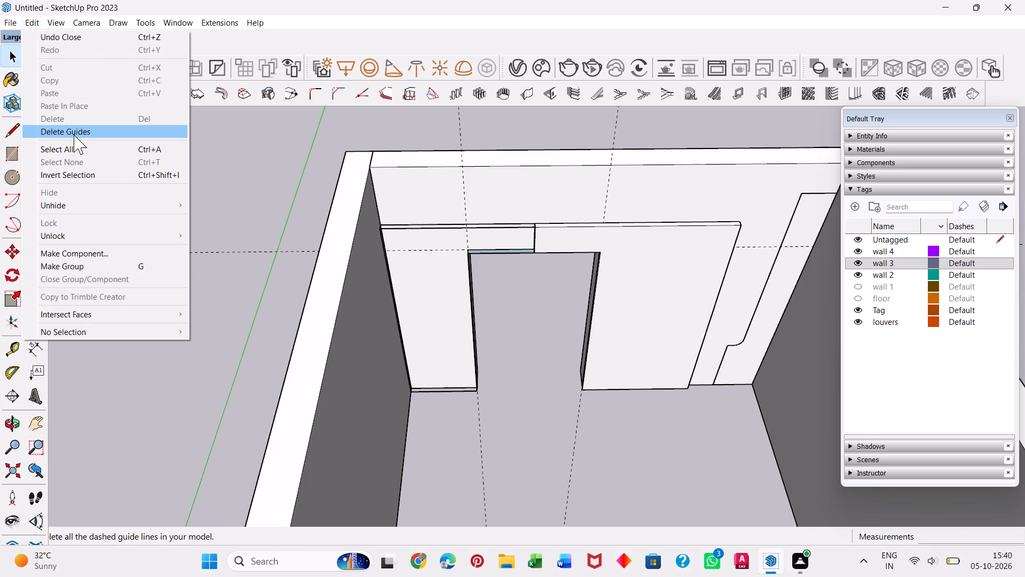
left_click(74, 135)
Reopen the L-shaped section and delete its narrow underside face above the opening.
scroll(456, 231, "up", 4)
scroll(508, 259, "up", 2)
middle_click_drag(510, 285, 524, 175)
middle_click_drag(521, 161, 524, 215)
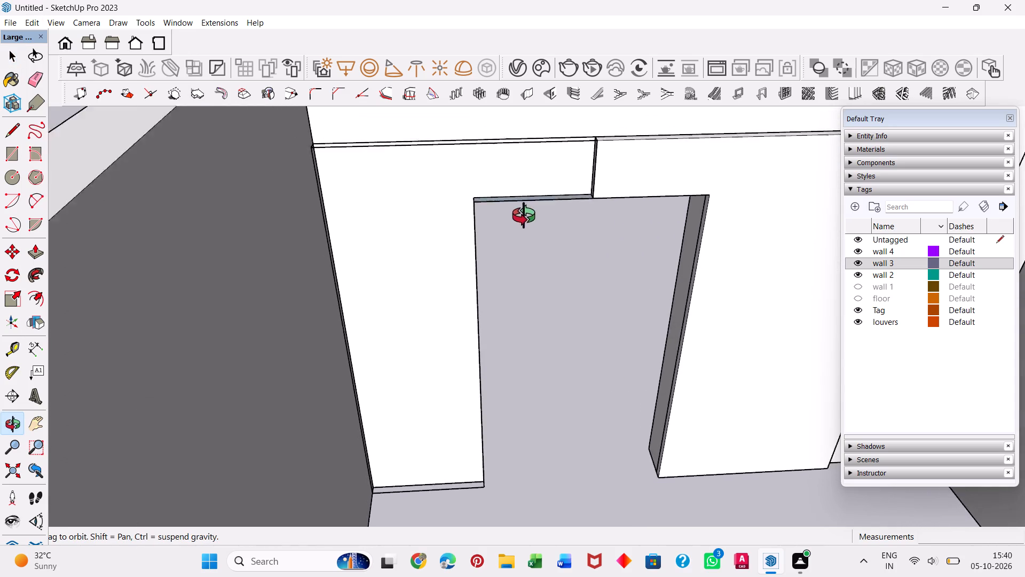
middle_click_drag(524, 215, 611, 355)
left_click(567, 307)
triple_click(568, 305)
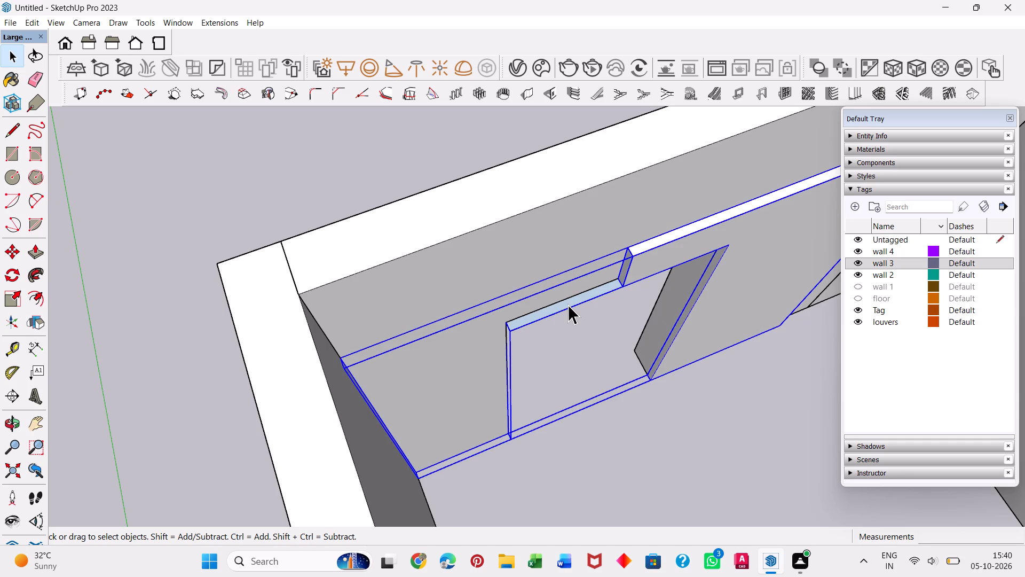
left_click(568, 305)
left_click(569, 305)
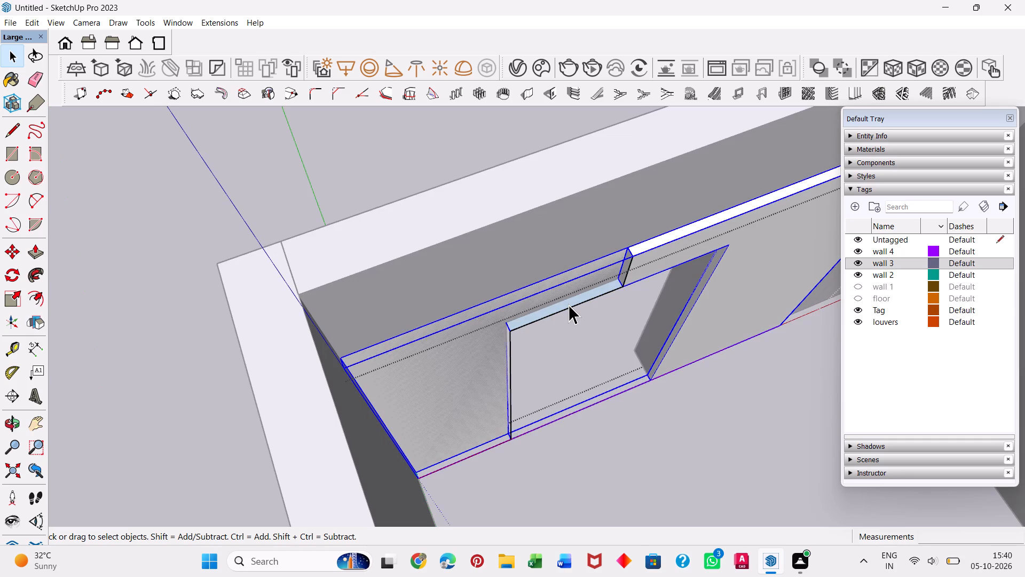
triple_click(569, 305)
left_click(569, 305)
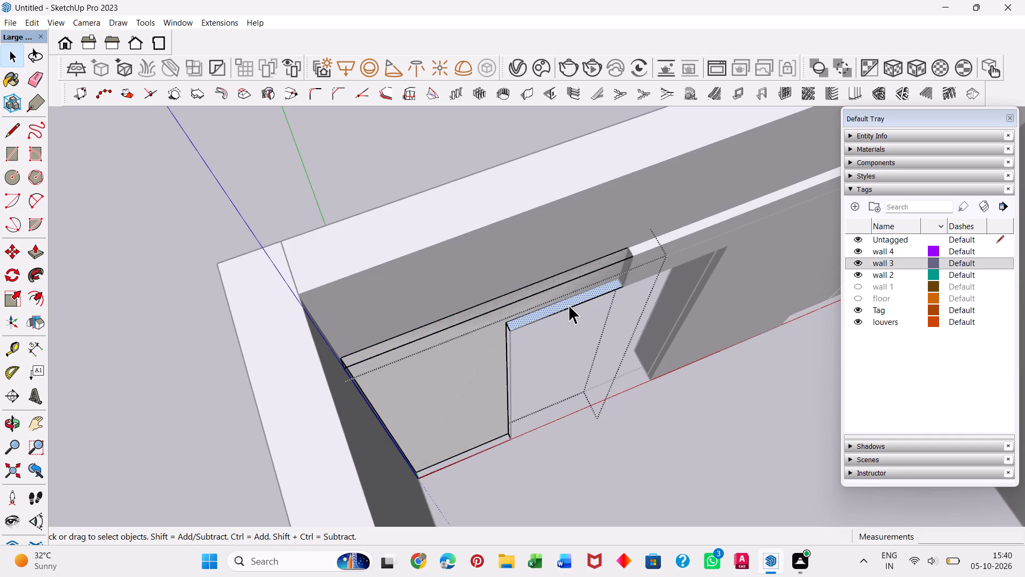
key("Delete")
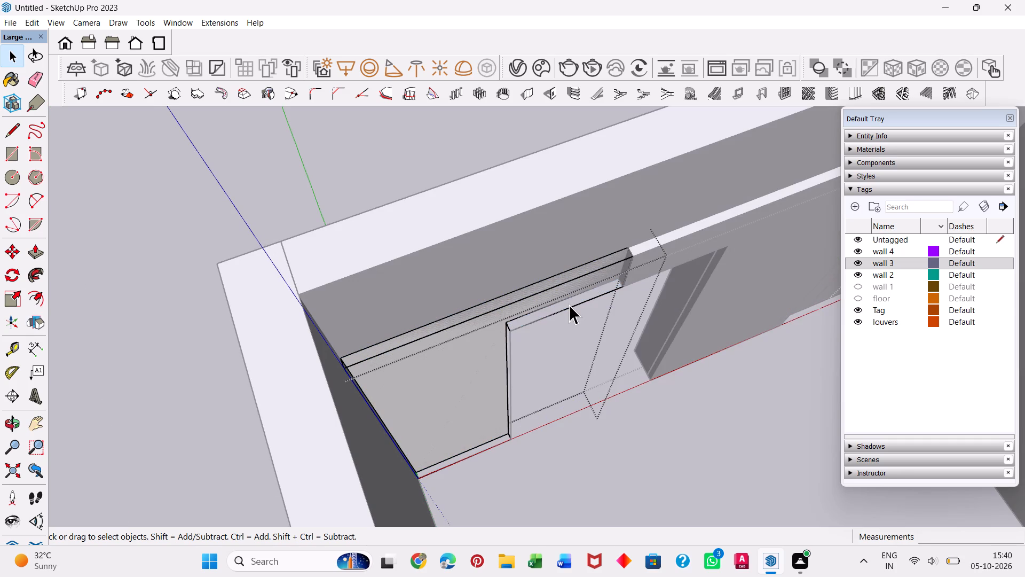
Delete the leftover front edge above the opening and the short depth edge at the opening's upper corner.
left_click(566, 314)
left_click(566, 307)
left_click(571, 307)
key("BackSpace")
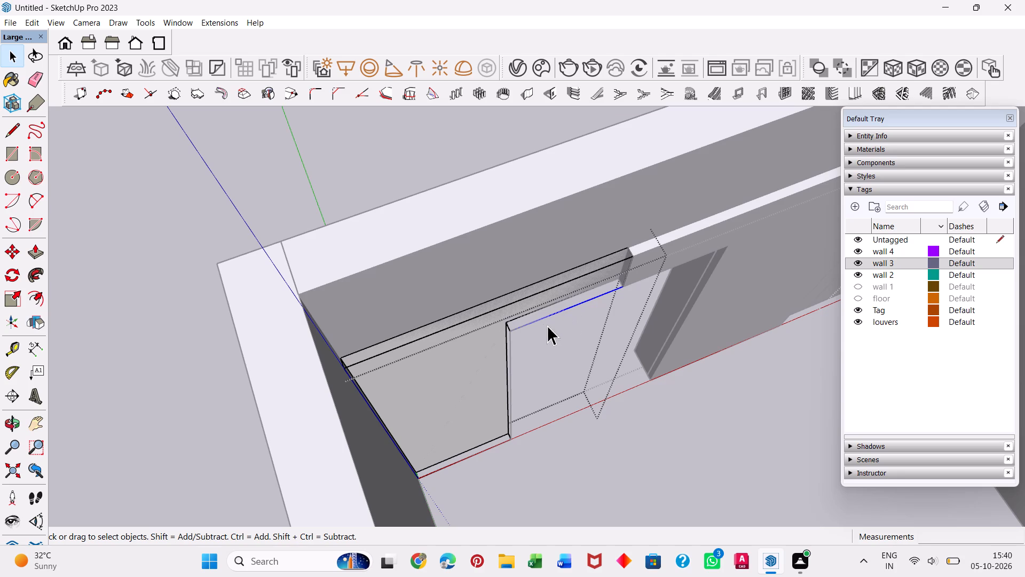
key("BackSpace")
key("Delete")
left_click(512, 346)
left_click(510, 346)
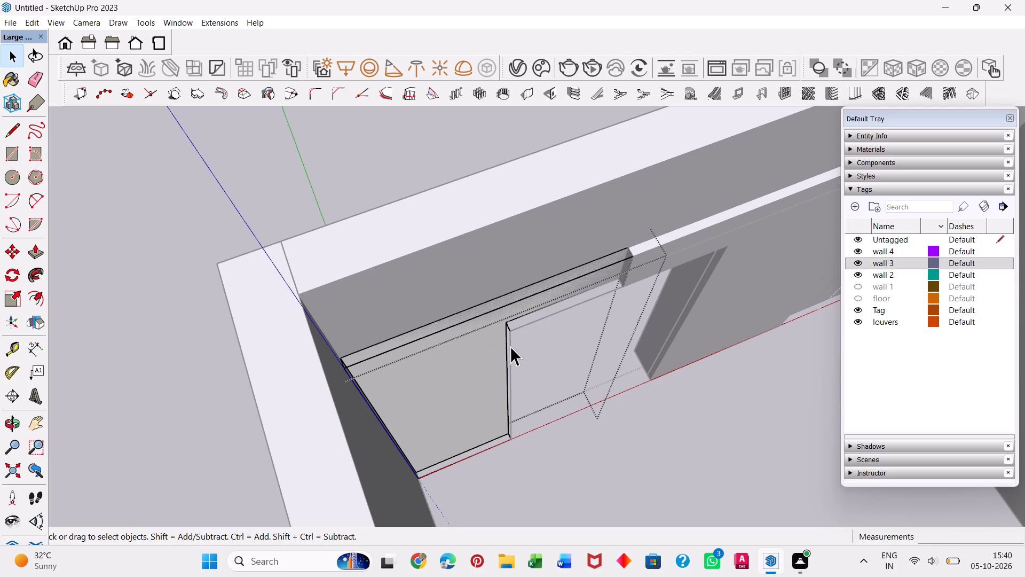
left_click(508, 325)
key("Delete")
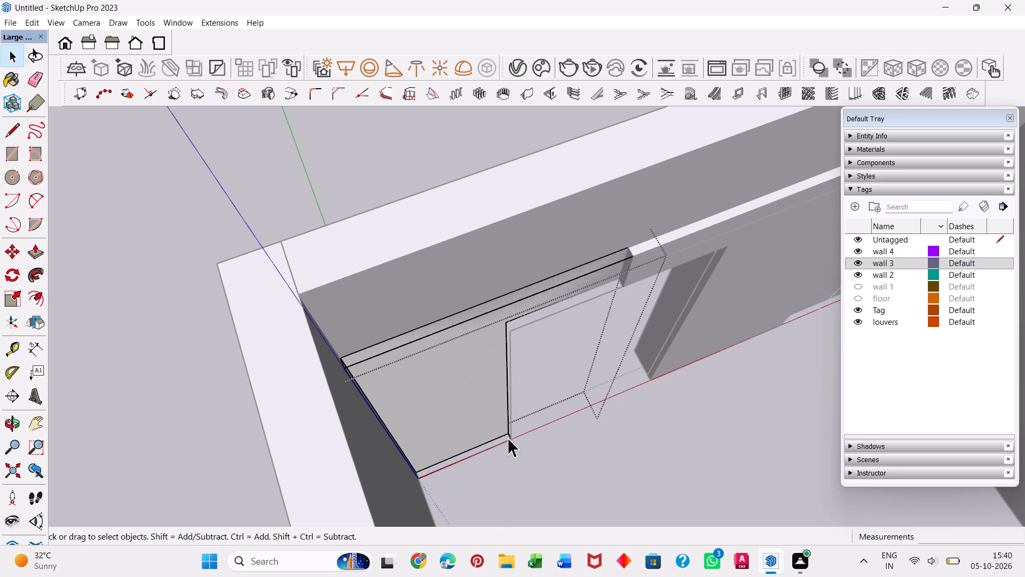
Delete the leftover front edge along the L-shaped section's base and the short depth edge at its bottom corner.
left_click_drag(510, 434, 503, 443)
left_click(498, 444)
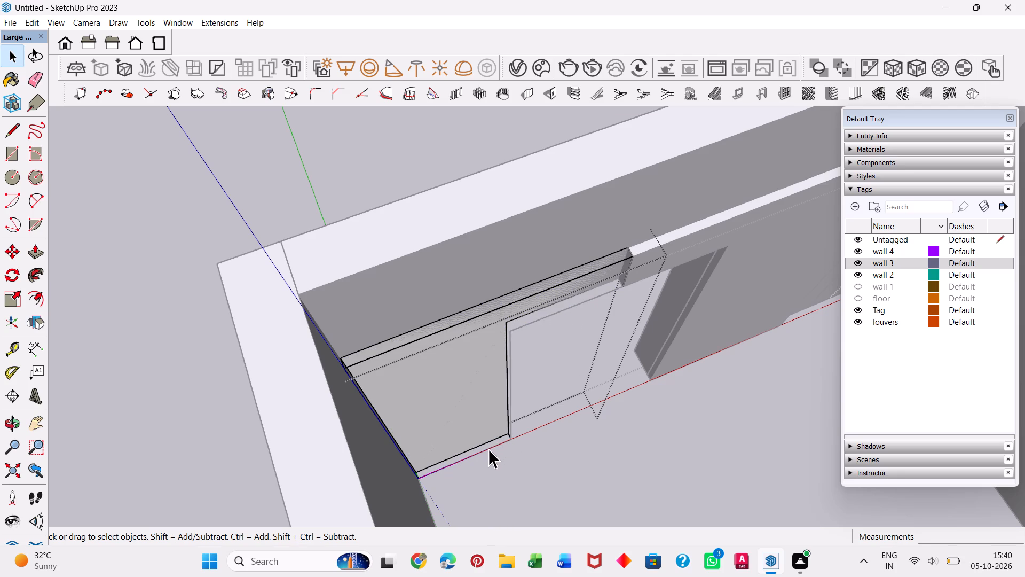
key("Delete")
scroll(505, 434, "up", 8)
middle_click(505, 434)
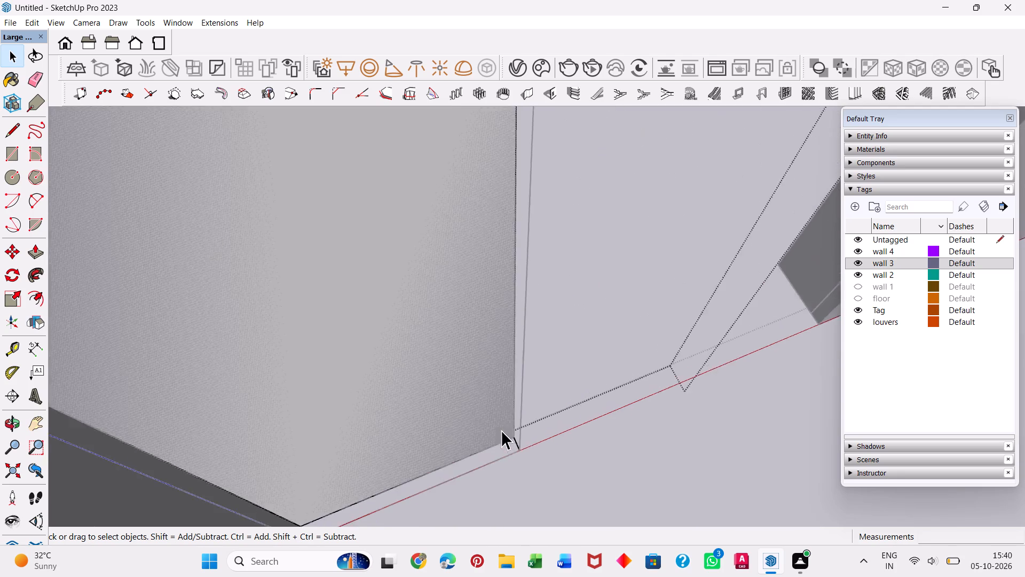
scroll(501, 430, "up", 2)
left_click(519, 445)
key("Delete")
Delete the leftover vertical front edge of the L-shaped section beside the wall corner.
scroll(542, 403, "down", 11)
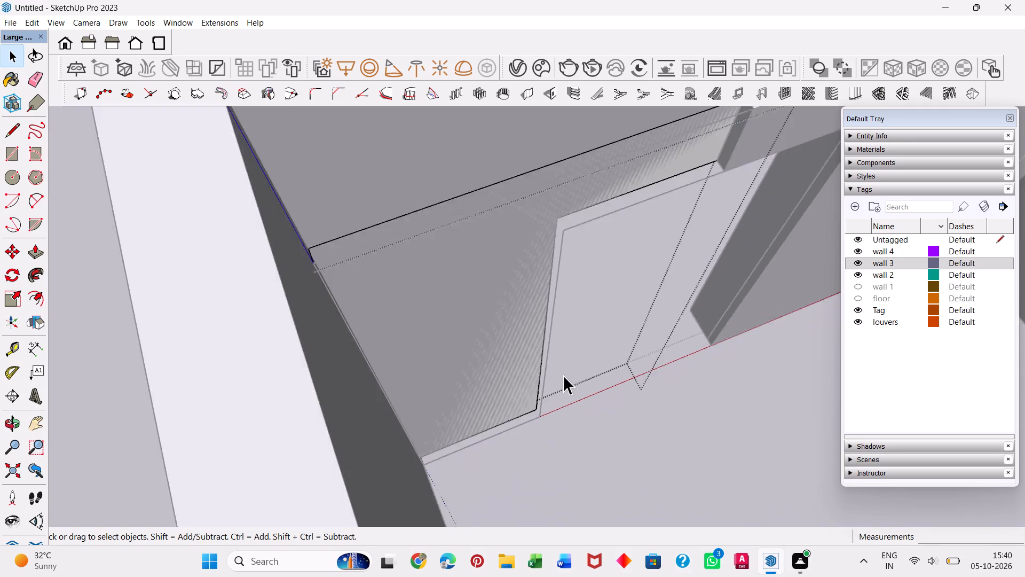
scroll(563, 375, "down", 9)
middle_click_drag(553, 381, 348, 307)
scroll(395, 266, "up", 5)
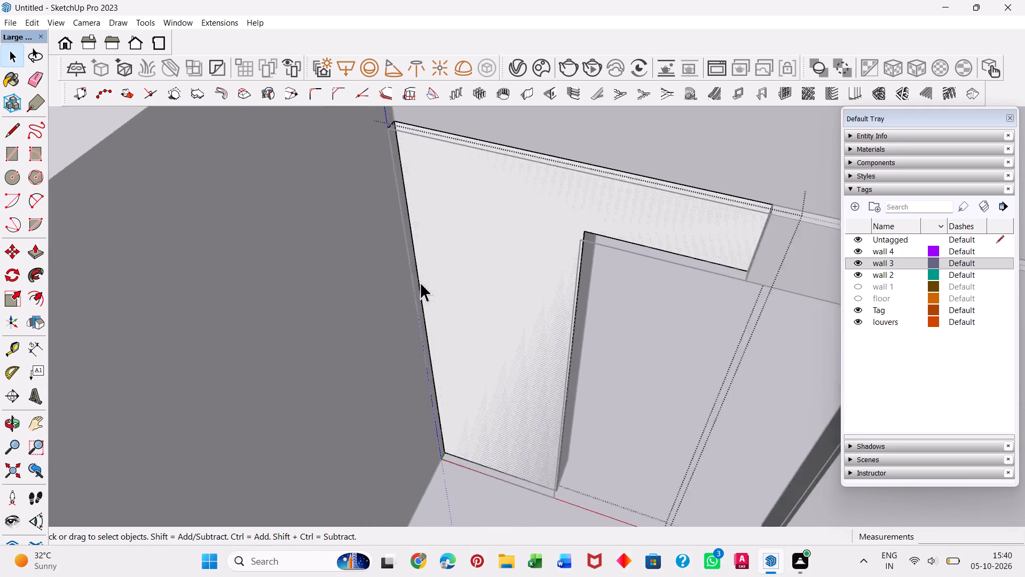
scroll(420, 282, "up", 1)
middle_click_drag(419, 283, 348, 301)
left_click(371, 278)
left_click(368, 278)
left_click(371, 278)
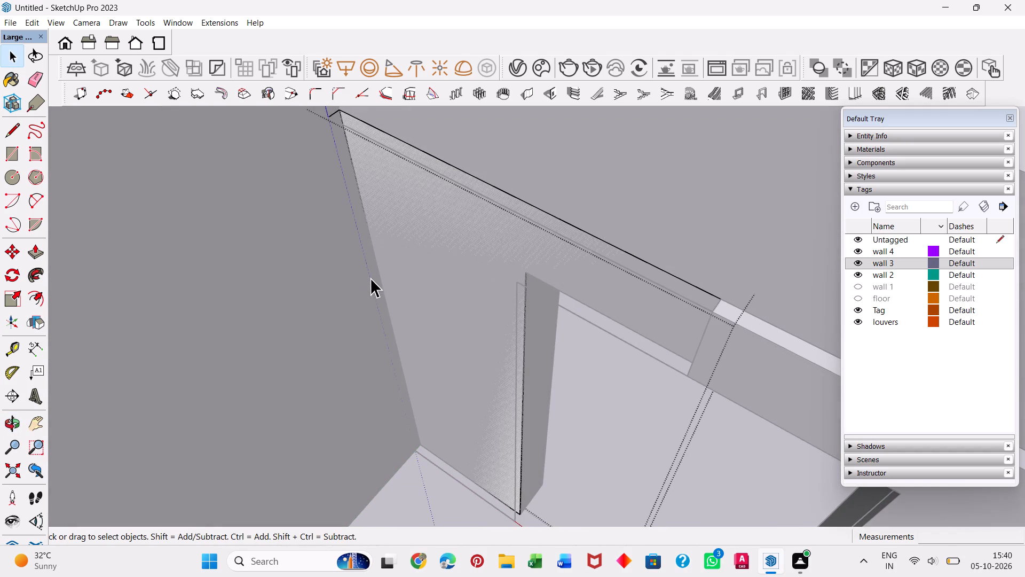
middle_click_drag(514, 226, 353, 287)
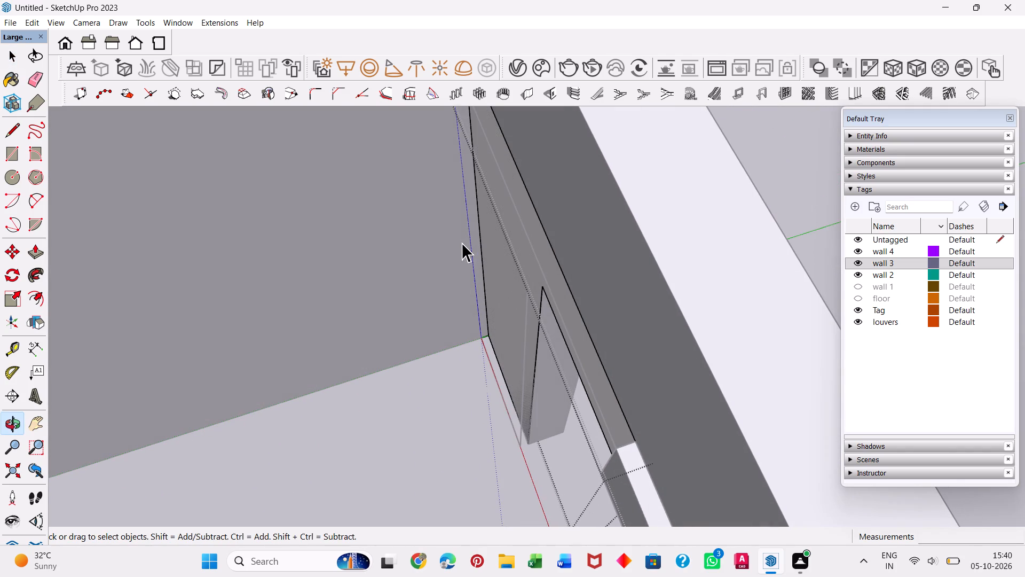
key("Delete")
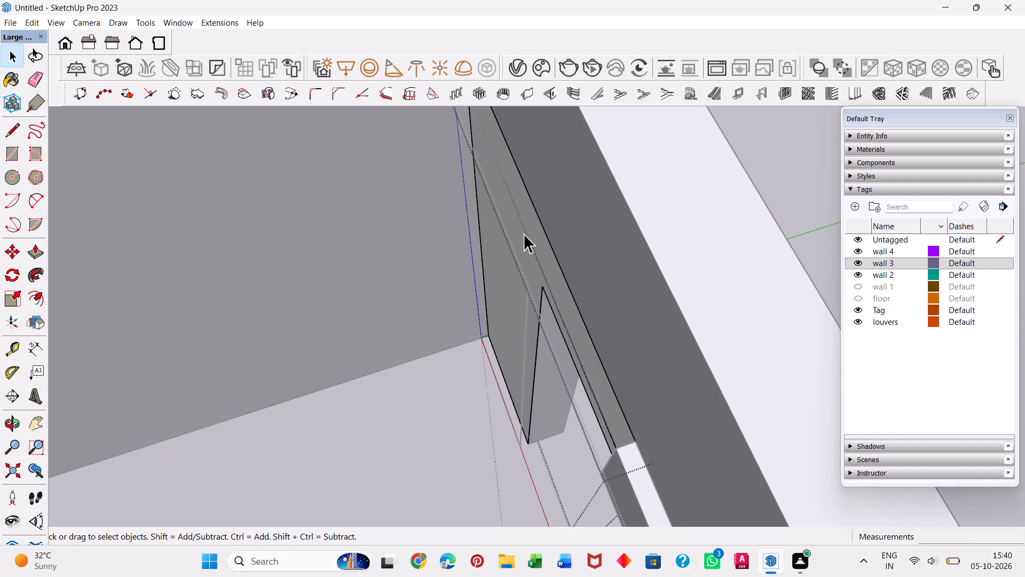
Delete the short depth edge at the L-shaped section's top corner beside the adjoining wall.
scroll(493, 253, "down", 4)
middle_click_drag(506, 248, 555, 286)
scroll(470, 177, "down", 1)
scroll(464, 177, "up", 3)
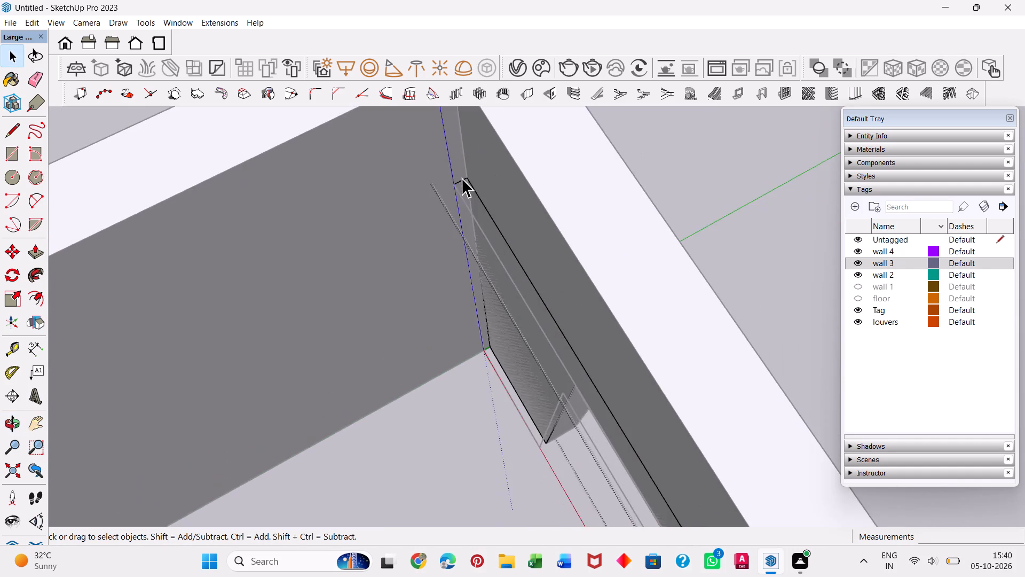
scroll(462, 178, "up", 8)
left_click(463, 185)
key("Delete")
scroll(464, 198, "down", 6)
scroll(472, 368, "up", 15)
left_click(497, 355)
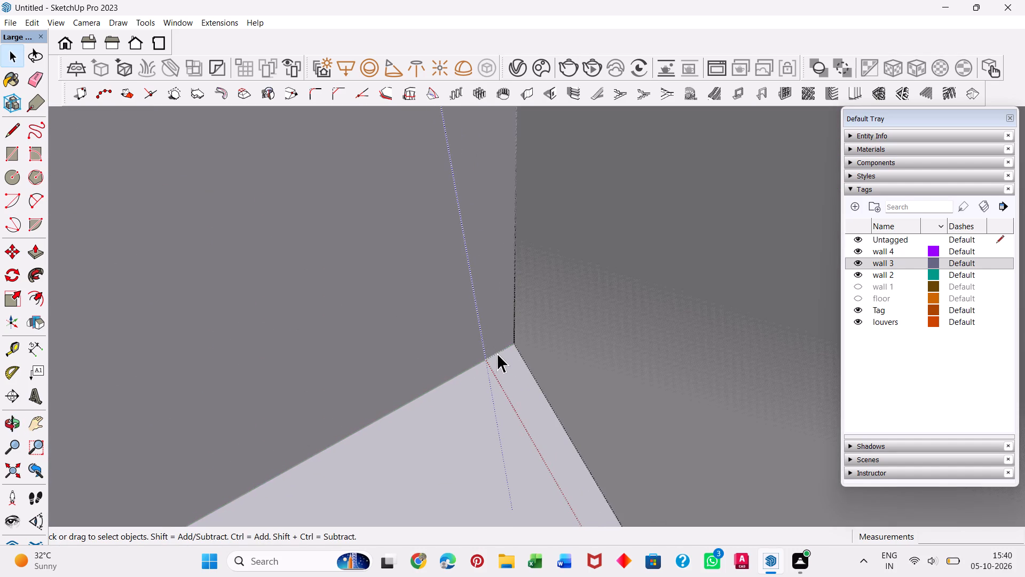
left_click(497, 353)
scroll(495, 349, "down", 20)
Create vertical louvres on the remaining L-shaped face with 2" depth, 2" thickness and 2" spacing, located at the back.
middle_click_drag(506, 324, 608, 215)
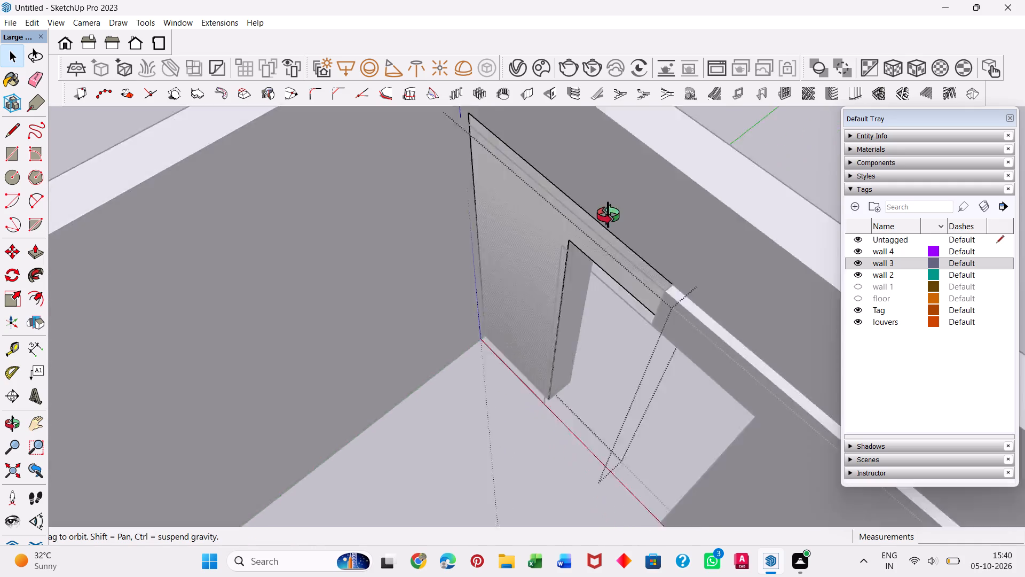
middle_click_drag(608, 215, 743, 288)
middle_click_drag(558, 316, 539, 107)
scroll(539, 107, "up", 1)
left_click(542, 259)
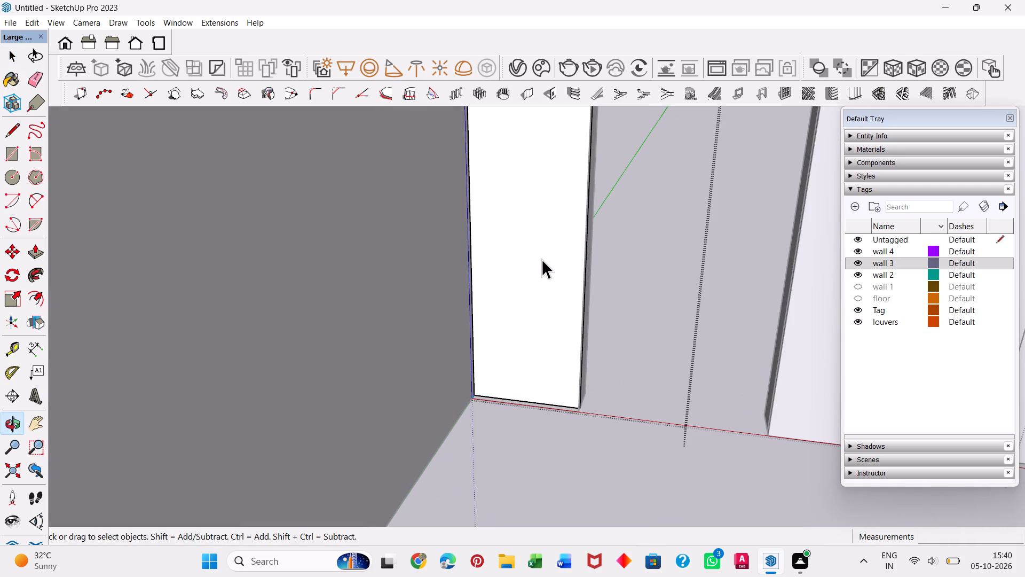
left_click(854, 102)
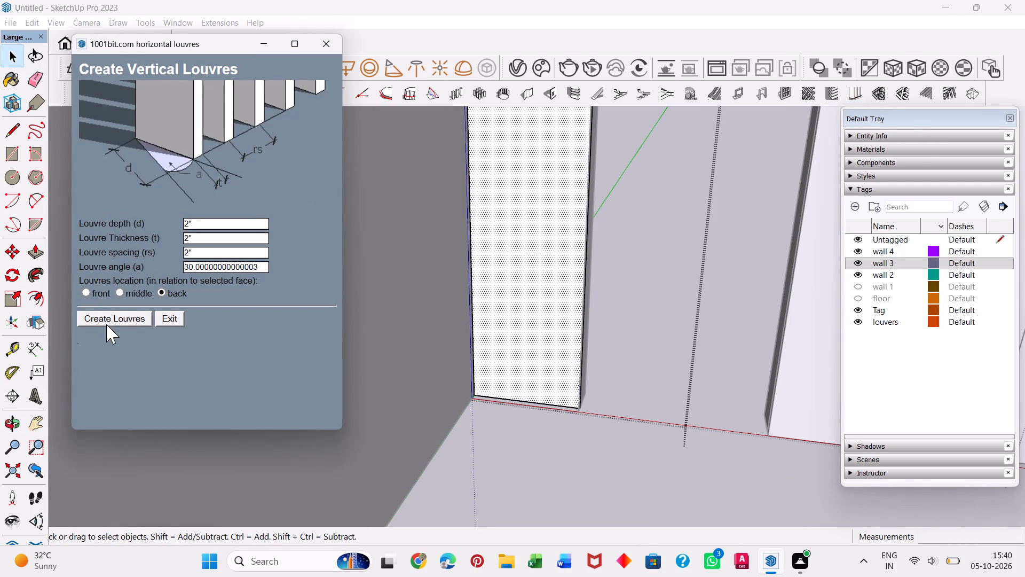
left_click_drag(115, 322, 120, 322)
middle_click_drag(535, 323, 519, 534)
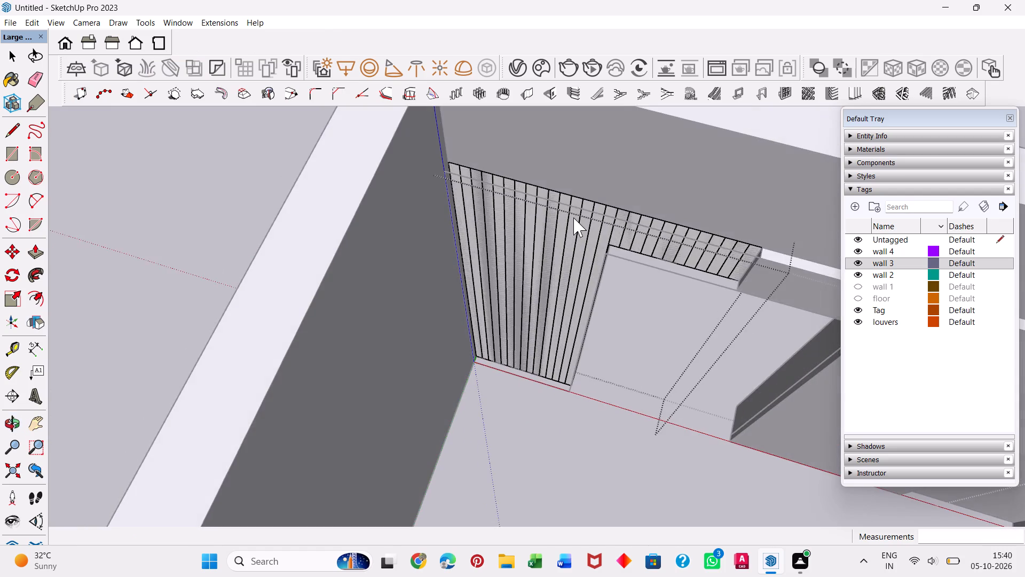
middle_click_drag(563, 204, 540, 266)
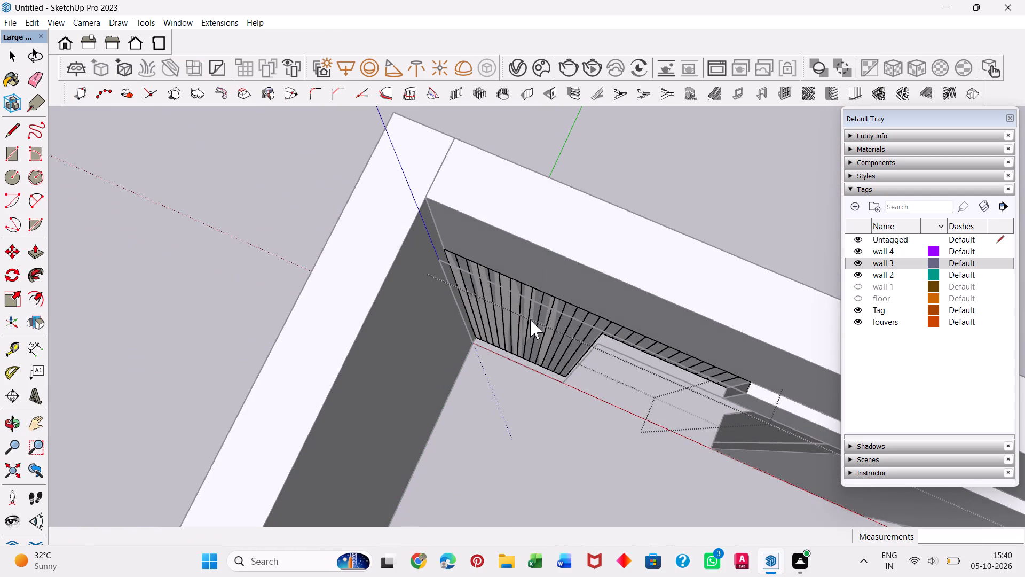
Undo the louvres and the edge and face deletions on the L-shaped section, and redo one action to restore its plain front face.
key("ctrl+z")
key("ctrl+z")
key("ctrl+z")
key("ctrl+z")
key("ctrl+z")
key("ctrl+z")
key("ctrl+z")
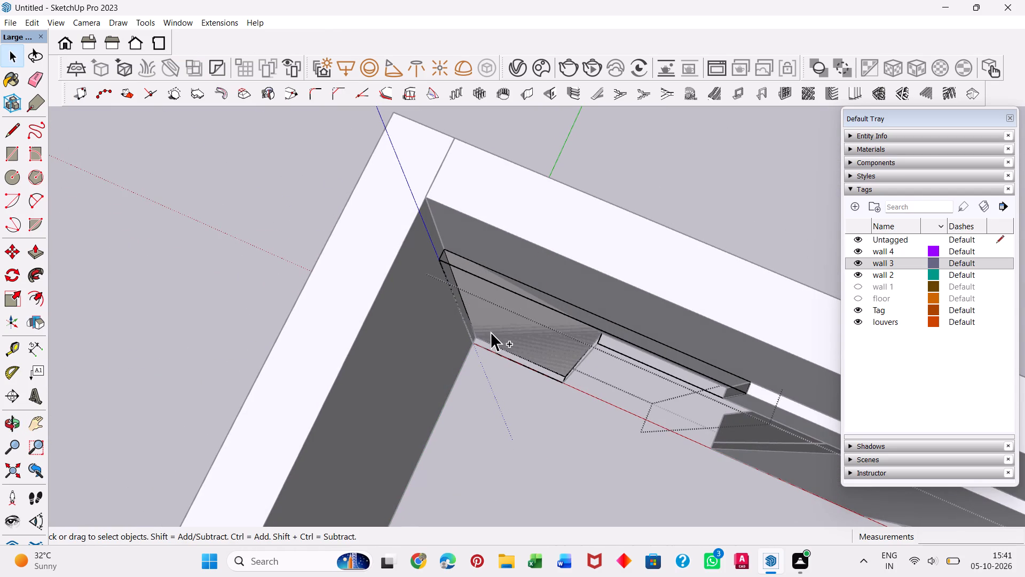
key("ctrl+z")
key("ctrl+z")
key("ctrl+z")
key("ctrl+z")
key("ctrl+z")
key("ctrl+z")
key("ctrl+z")
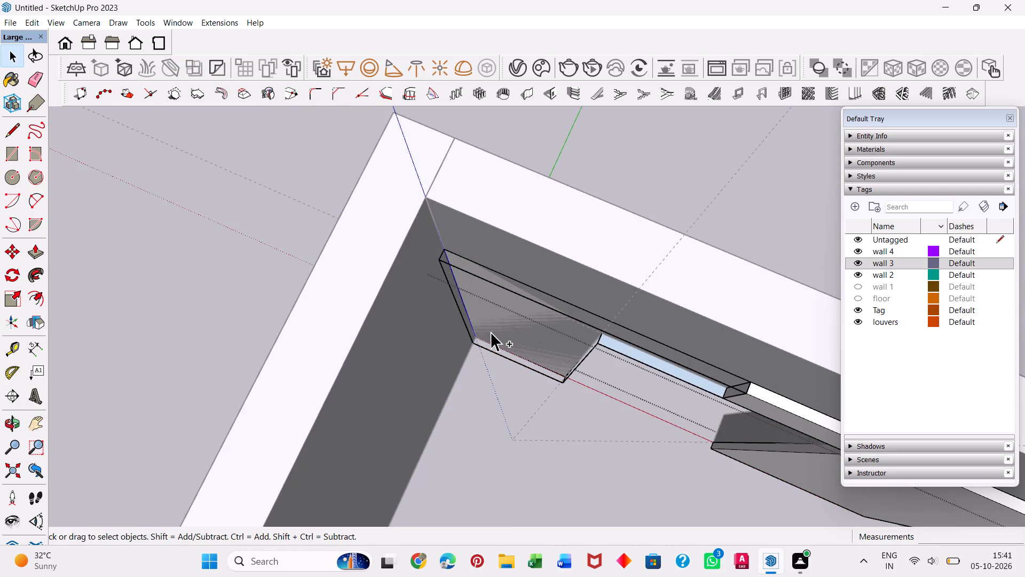
key("ctrl+z")
key("ctrl+z")
key("ctrl+z")
key("ctrl+z")
key("ctrl+z")
key("ctrl+z")
key("ctrl+z")
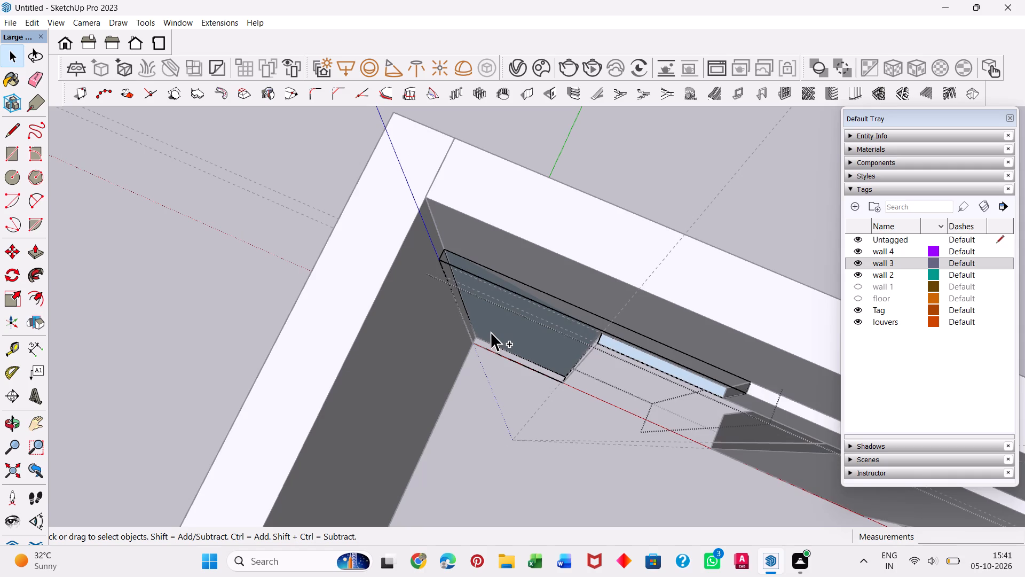
key("ctrl+z")
key("ctrl+z")
key("ctrl+z")
key("ctrl+z")
key("ctrl+z")
key("ctrl+z")
key("ctrl+z")
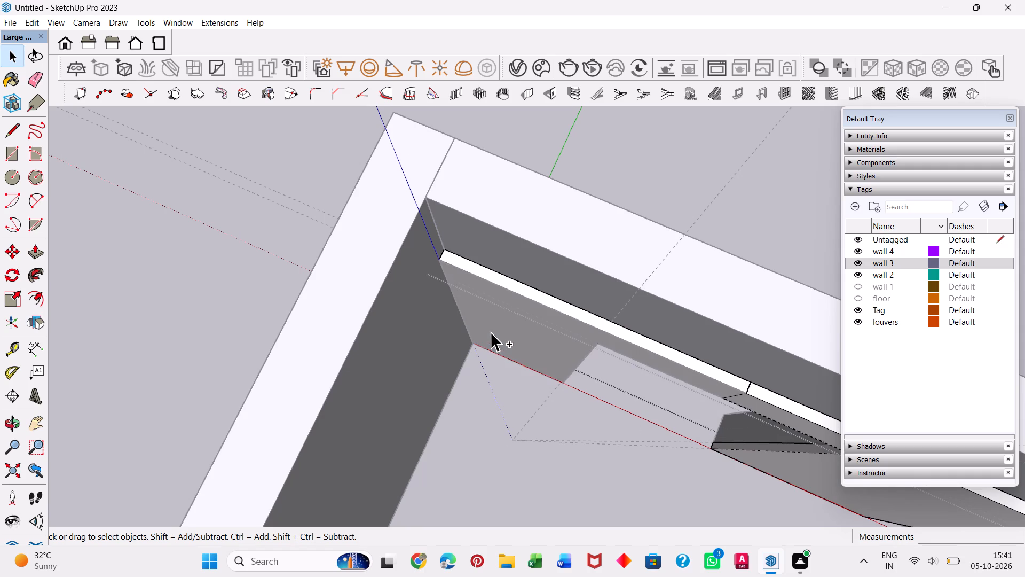
key("ctrl+z")
key("ctrl+z")
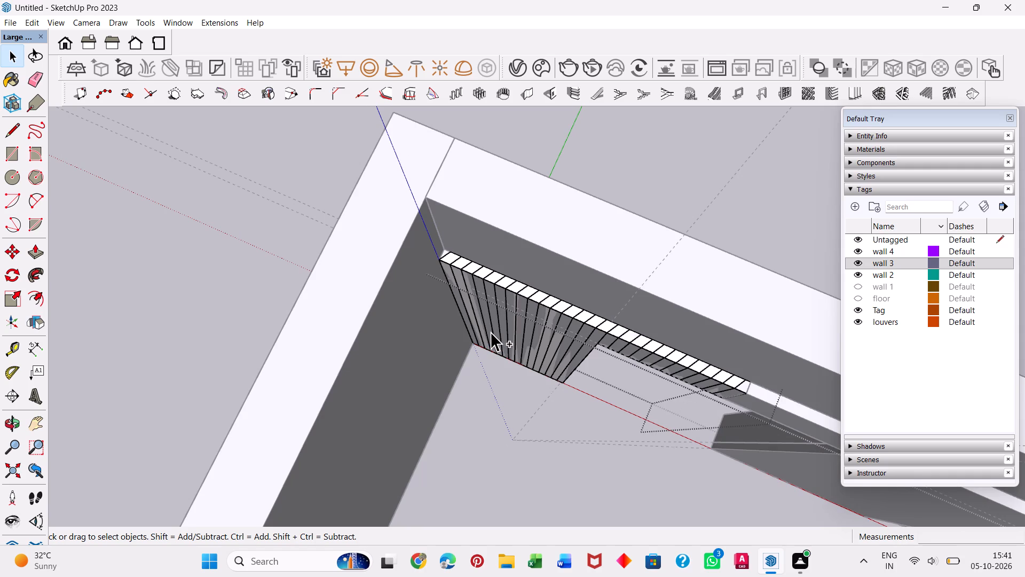
key("ctrl+y")
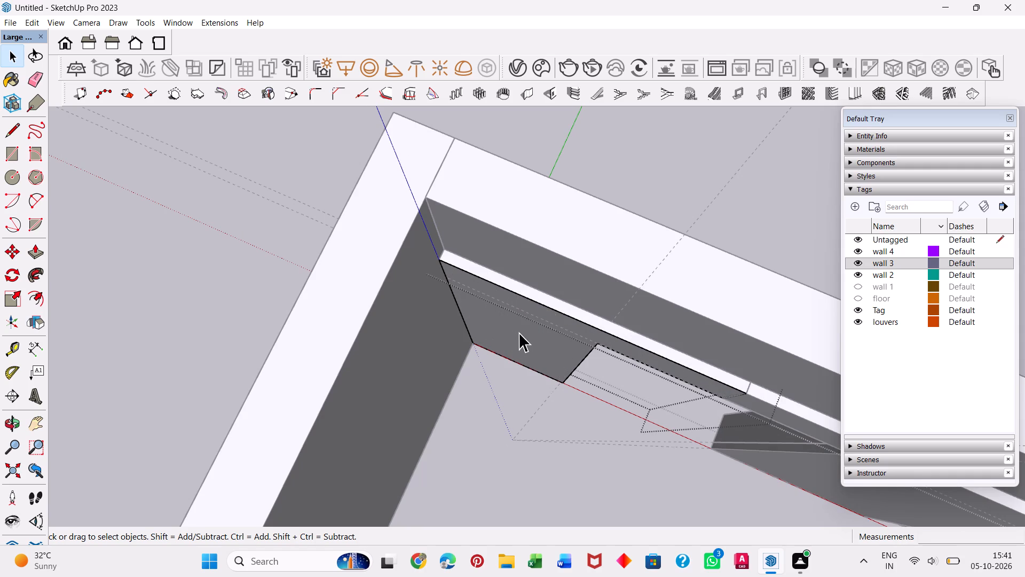
Reopen the L-shaped section and create vertical louvres on its front face with 2" depth, 1" thickness and 2" spacing, located at the front.
middle_click_drag(521, 334, 644, 144)
left_click(569, 246)
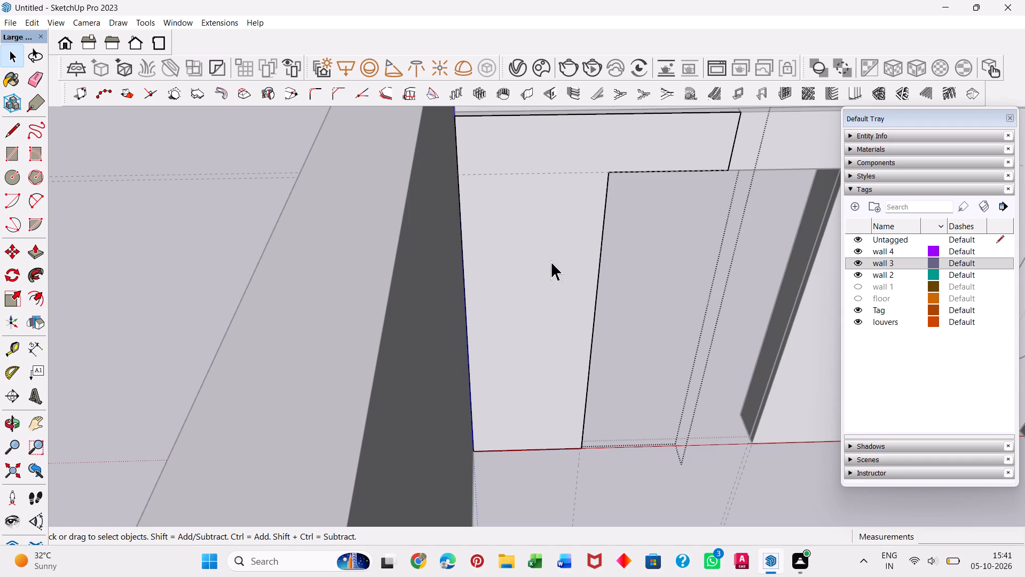
left_click(636, 325)
double_click(636, 325)
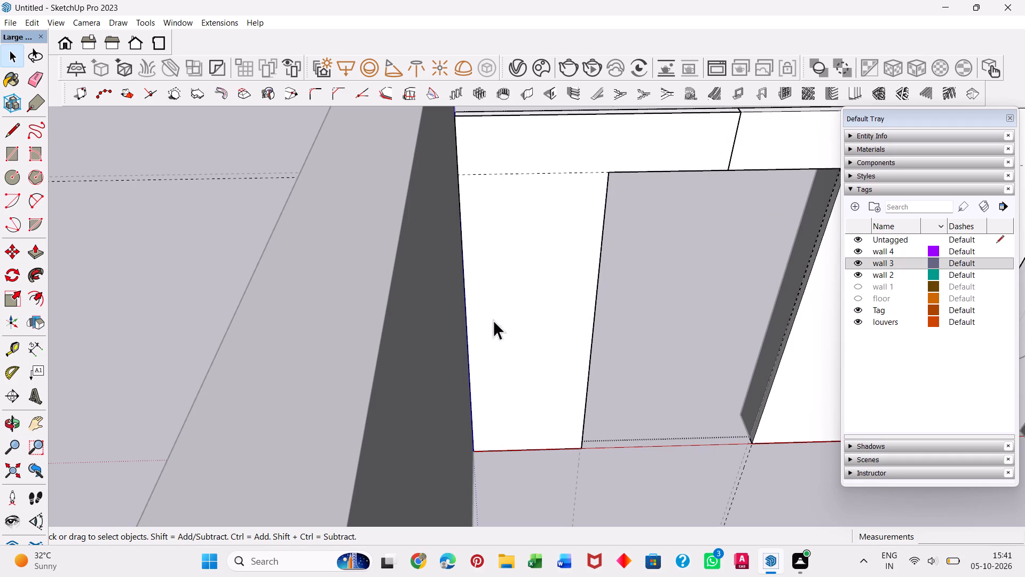
double_click(531, 348)
left_click(558, 334)
double_click(565, 322)
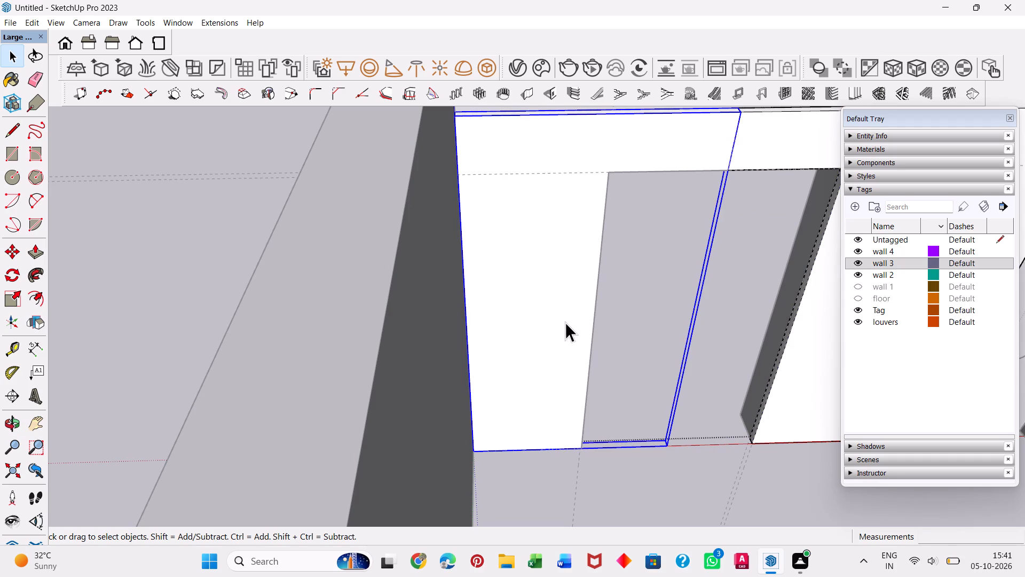
left_click(559, 262)
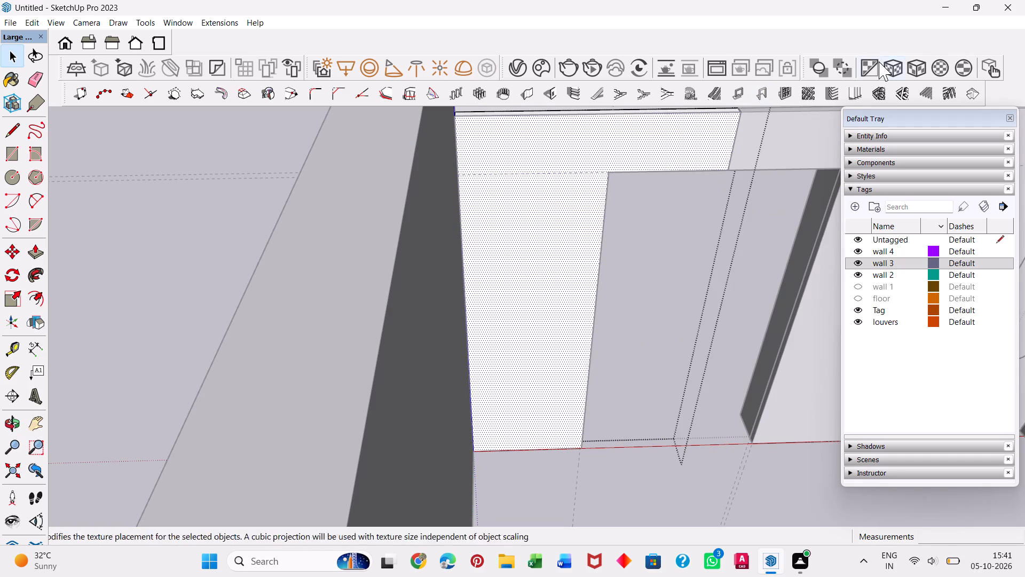
left_click(850, 96)
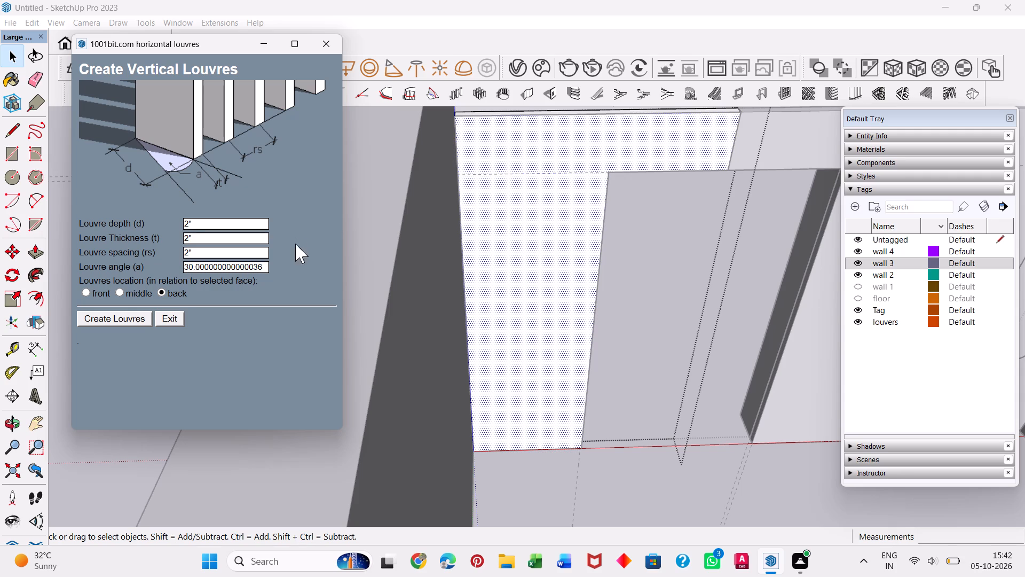
left_click(209, 236)
key("BackSpace")
key("1")
key("shift+quotedbl")
left_click(88, 290)
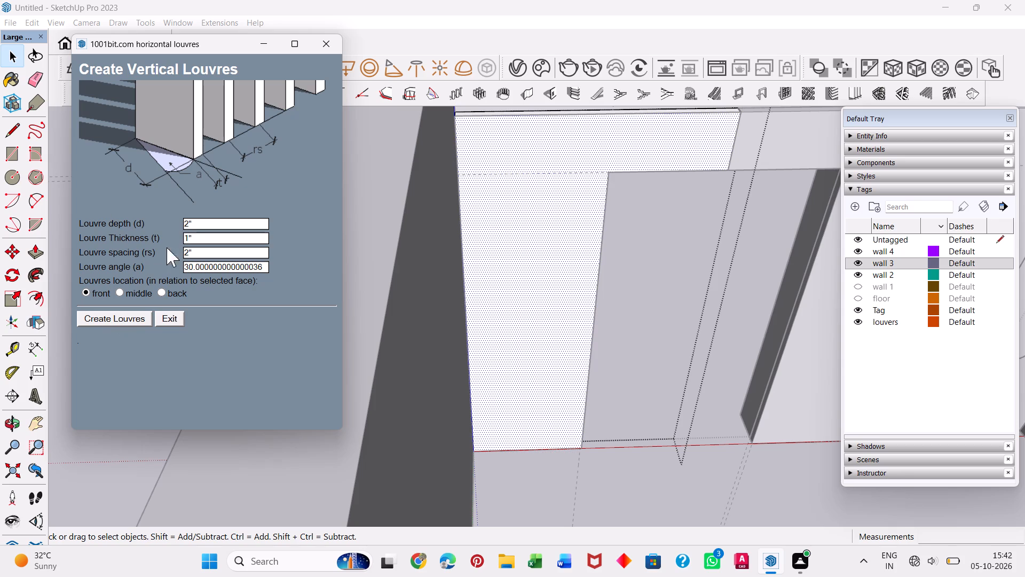
left_click(109, 321)
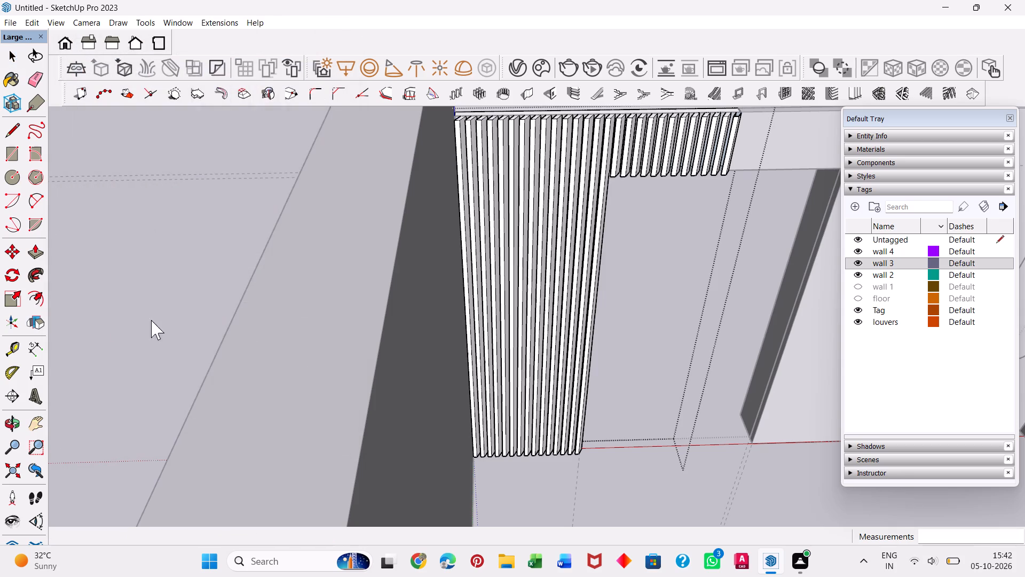
Examine the louvres from several angles, especially their top ends and the last ones above the opening.
middle_click_drag(539, 353, 486, 503)
scroll(750, 353, "up", 2)
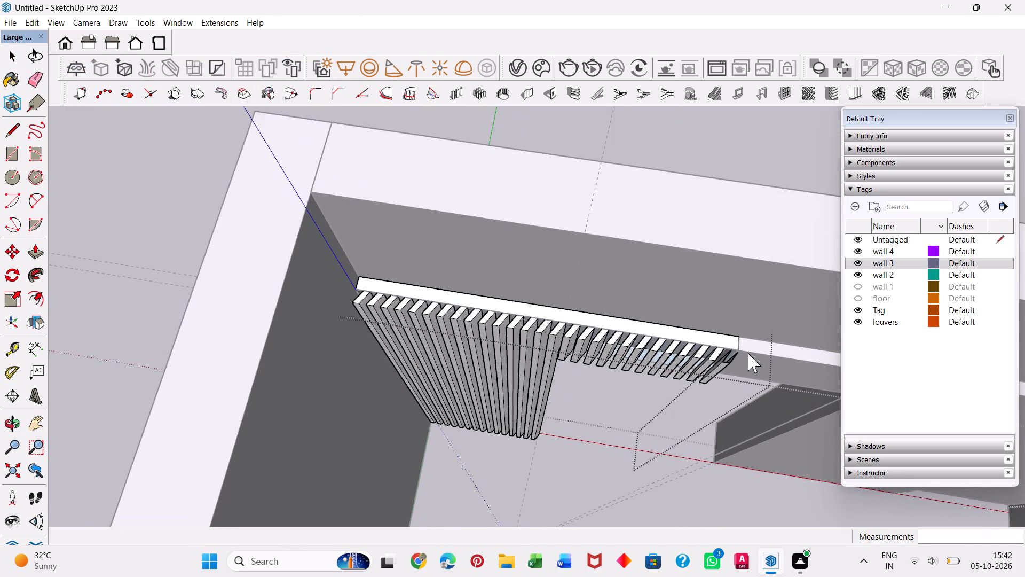
scroll(748, 353, "up", 10)
left_click(721, 345)
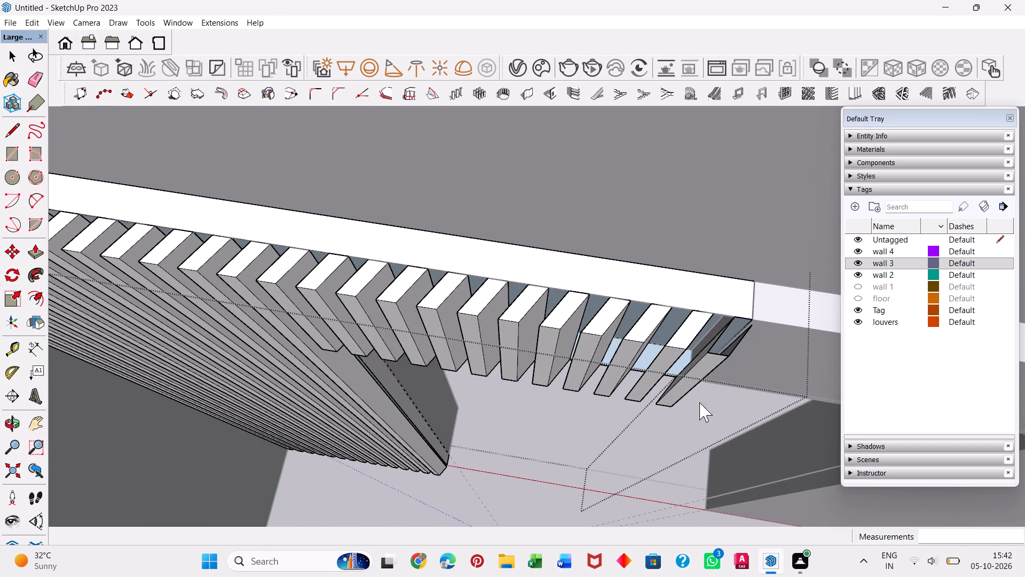
middle_click_drag(684, 393, 660, 160)
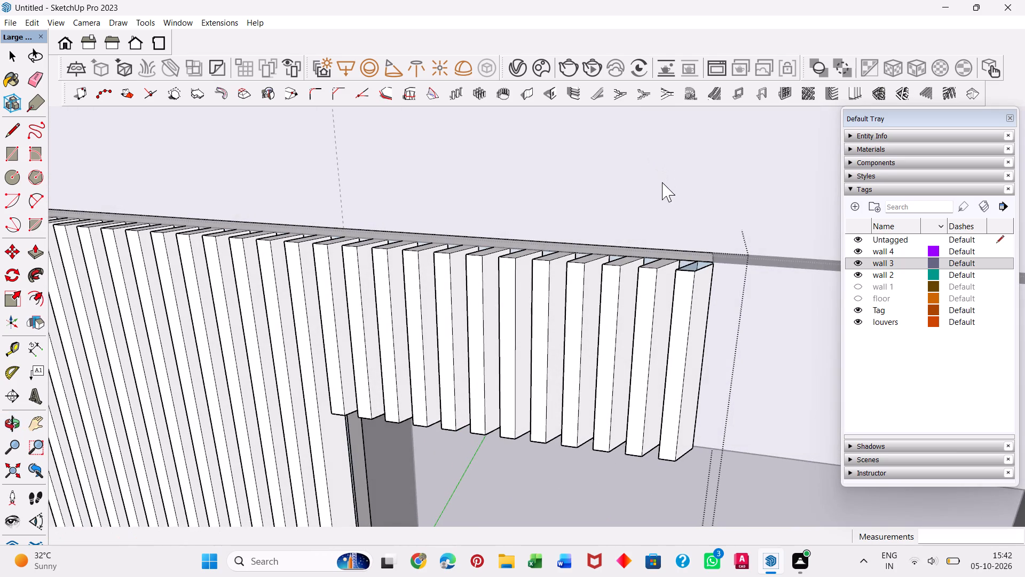
scroll(681, 345, "down", 3)
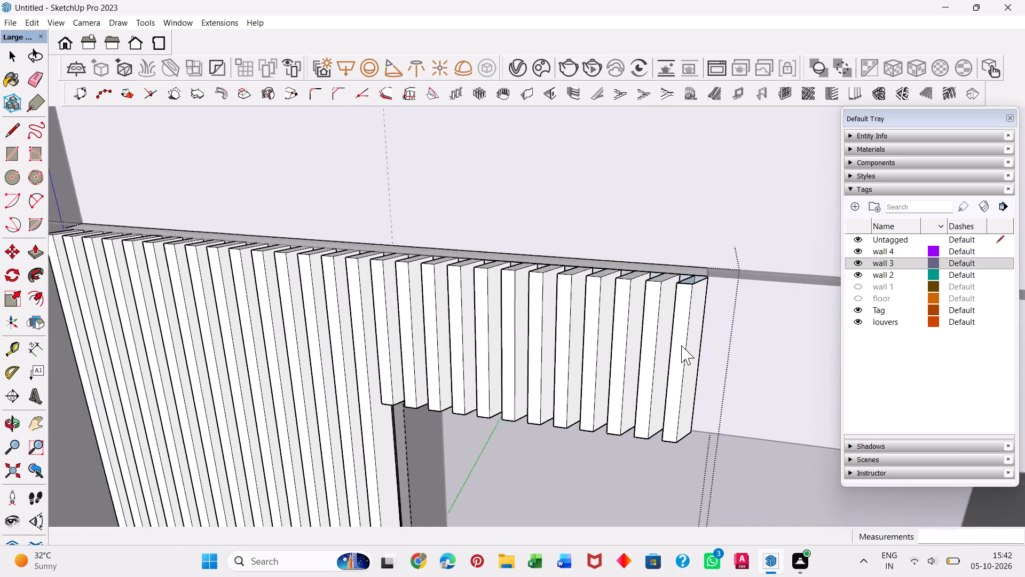
scroll(681, 345, "down", 2)
scroll(600, 476, "down", 16)
middle_click_drag(500, 480, 369, 276)
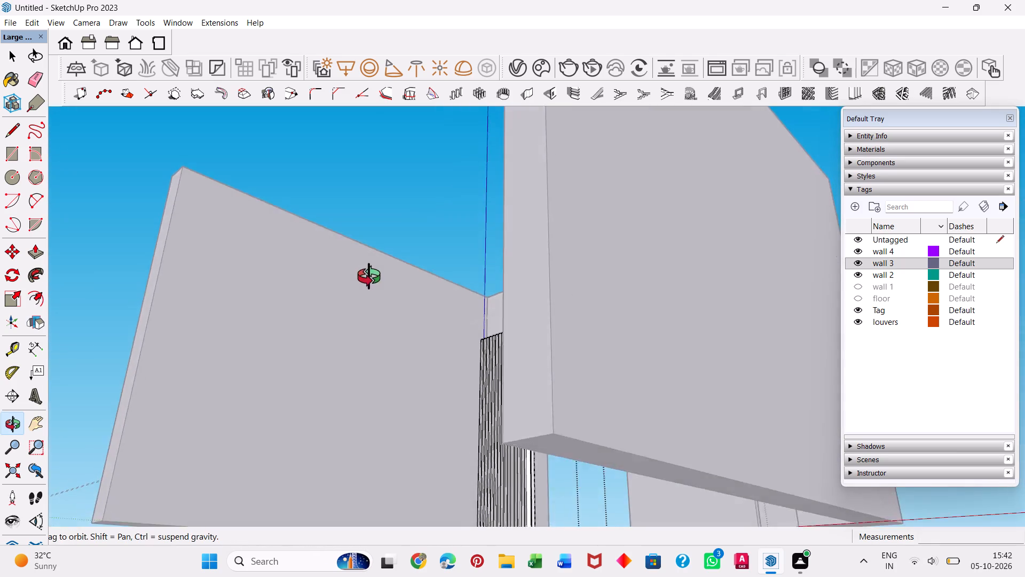
middle_click_drag(369, 276, 478, 425)
middle_click_drag(540, 298, 508, 474)
scroll(508, 234, "up", 7)
middle_click_drag(507, 280, 503, 295)
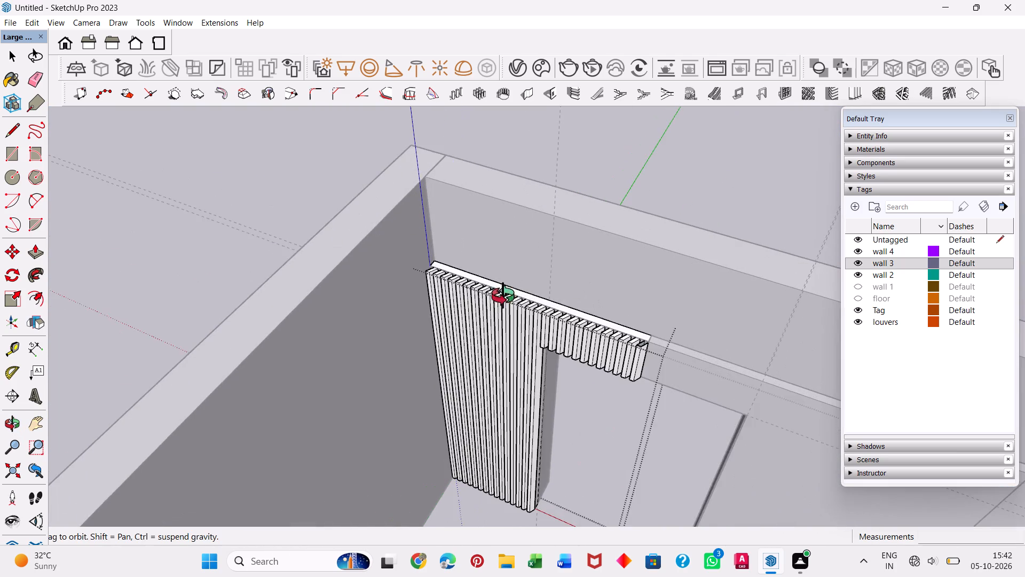
middle_click_drag(503, 295, 482, 380)
scroll(482, 380, "up", 1)
scroll(584, 432, "up", 4)
scroll(666, 422, "up", 4)
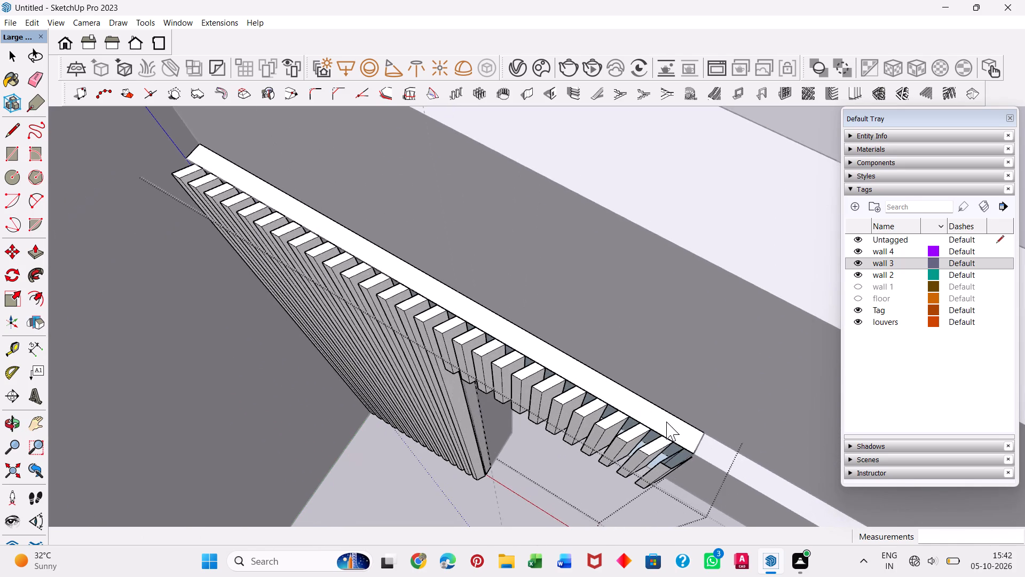
scroll(666, 432, "up", 4)
middle_click_drag(613, 466, 626, 355)
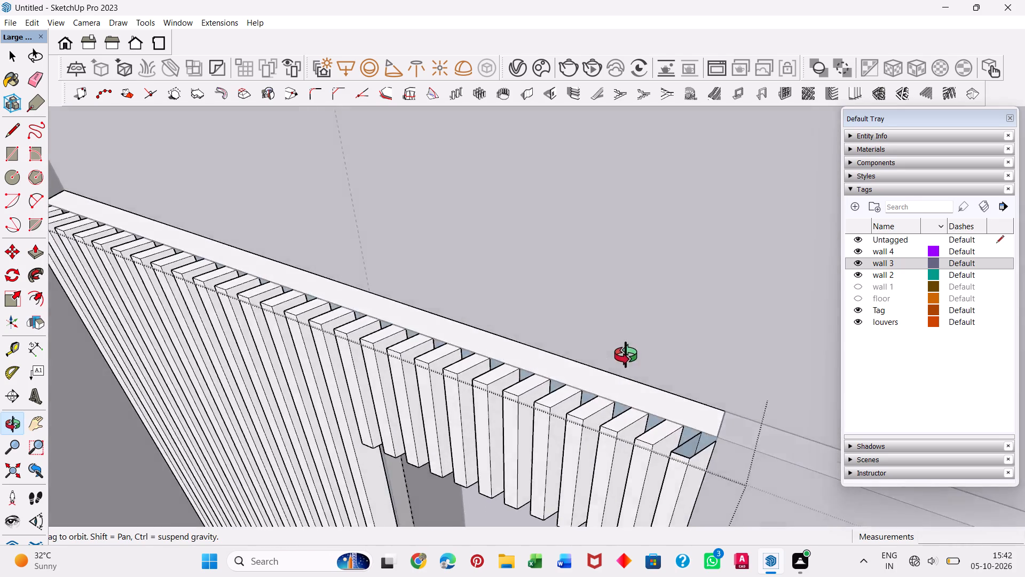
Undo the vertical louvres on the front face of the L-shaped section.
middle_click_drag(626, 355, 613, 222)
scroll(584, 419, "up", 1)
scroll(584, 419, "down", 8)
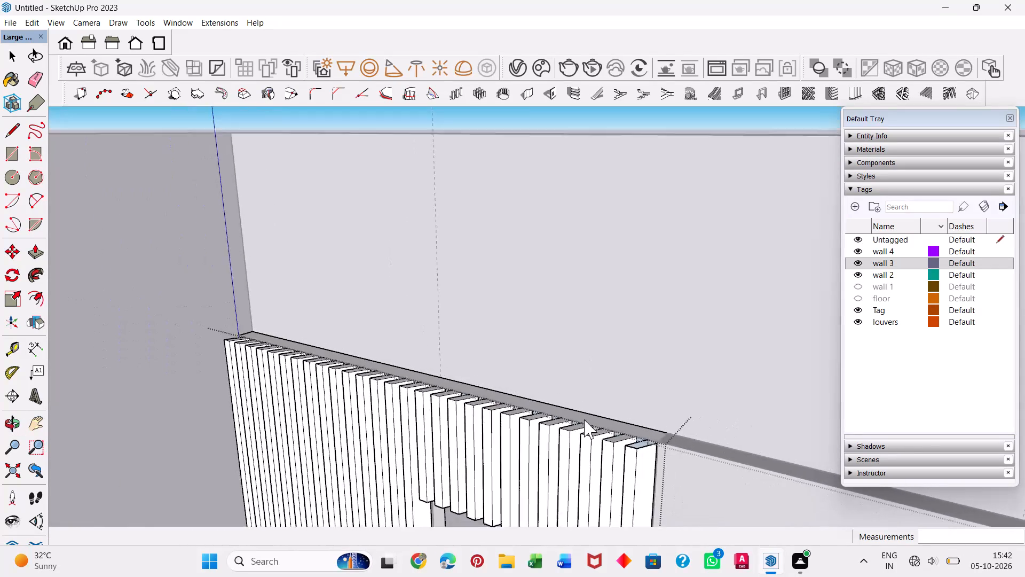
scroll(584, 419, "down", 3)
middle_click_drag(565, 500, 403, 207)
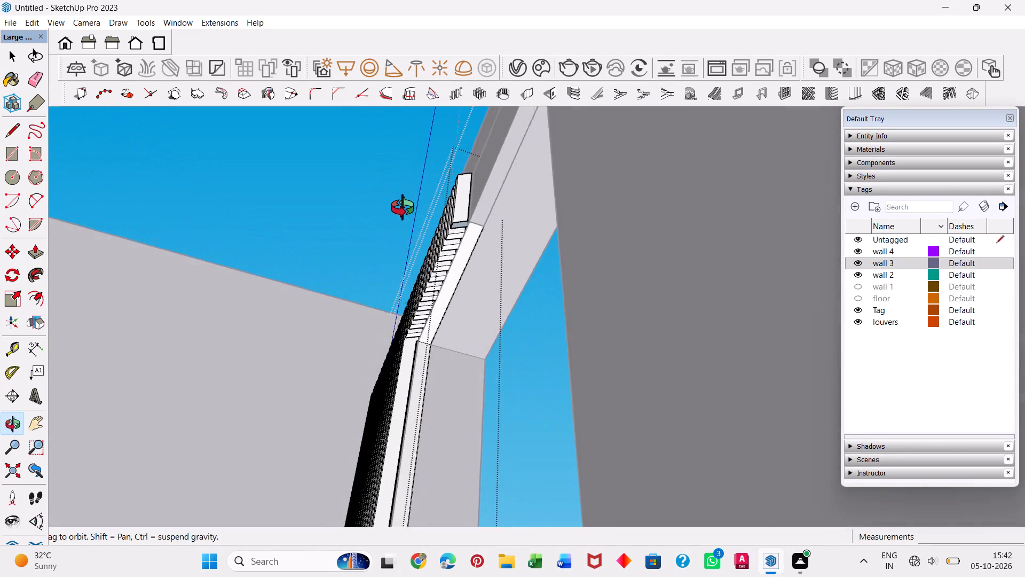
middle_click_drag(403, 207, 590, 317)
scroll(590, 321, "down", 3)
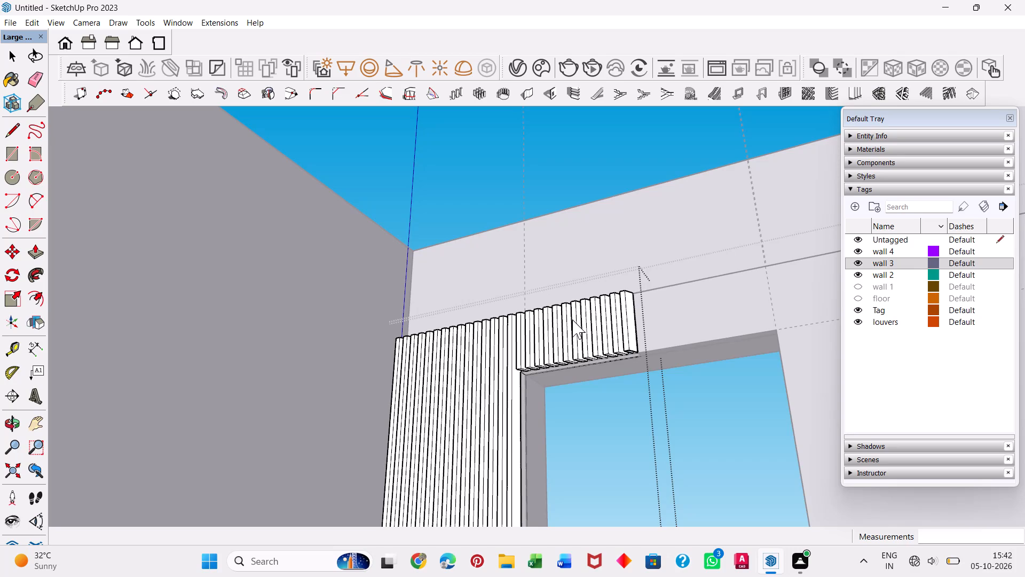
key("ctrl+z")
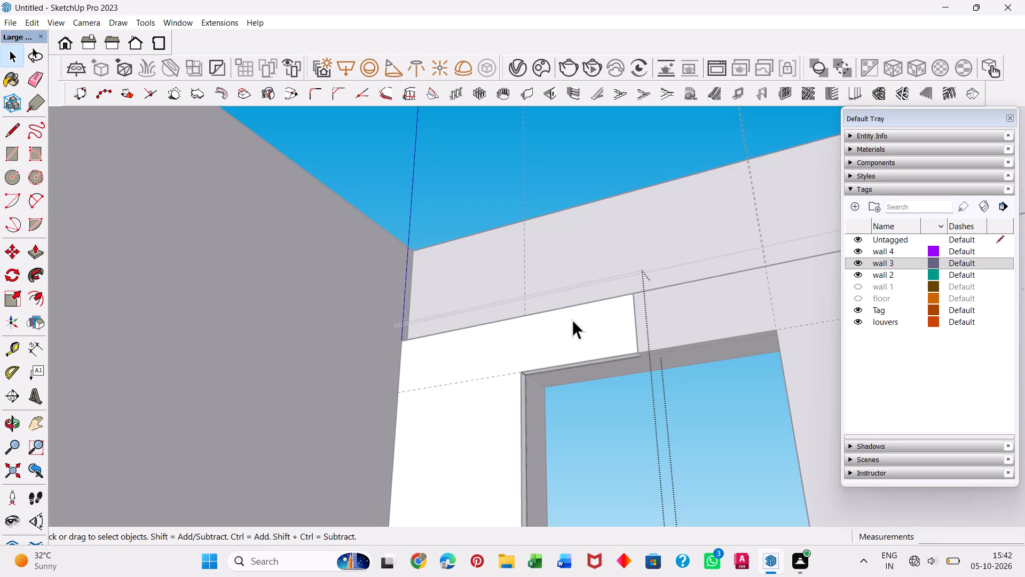
Reopen the L-shaped section and create vertical louvres on its front face: 2" depth, 1" thickness, 2" spacing, 30° angle, located at the front.
left_click(557, 315)
left_click(486, 108)
double_click(506, 345)
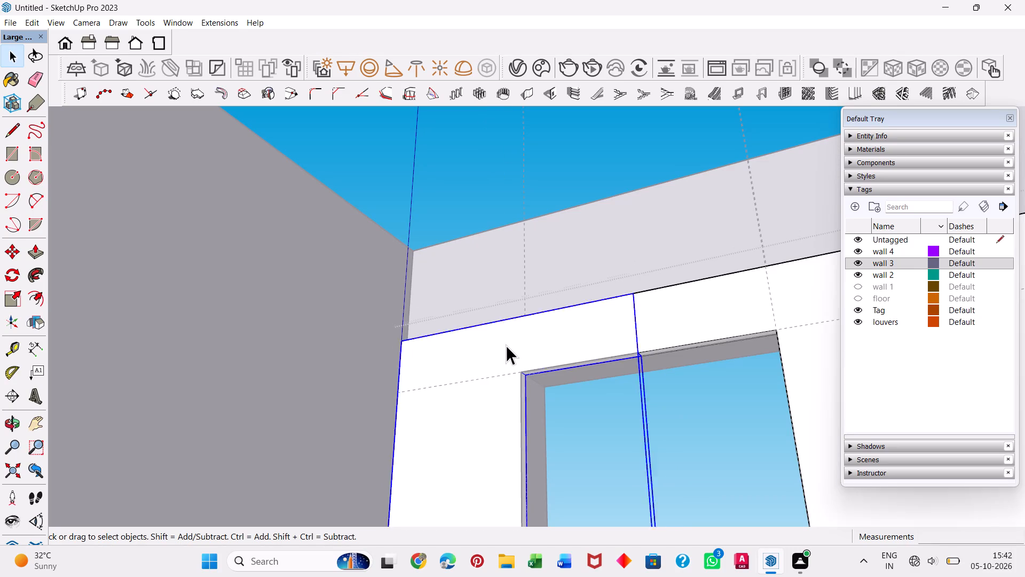
double_click(508, 348)
double_click(509, 347)
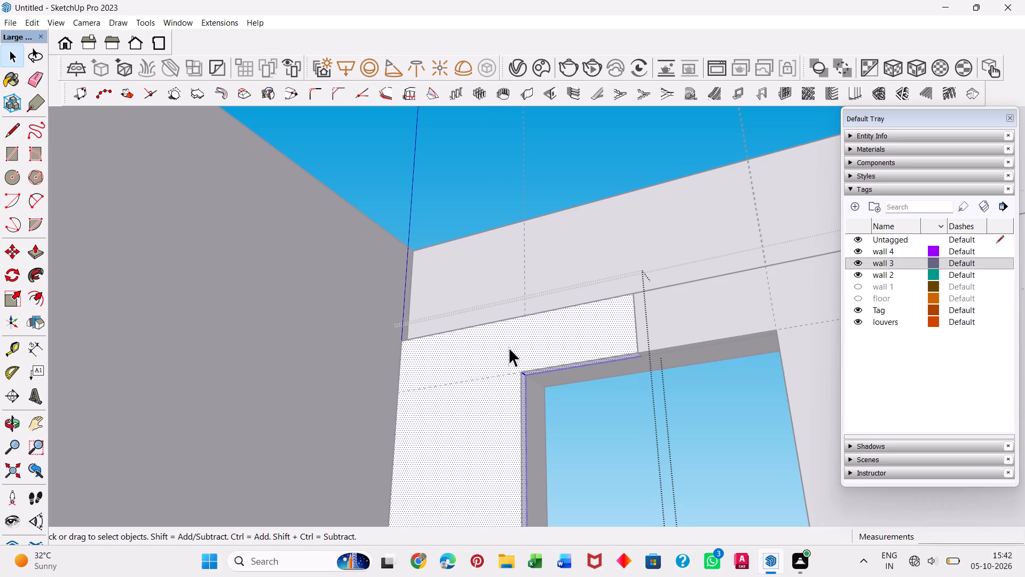
middle_click_drag(520, 351, 540, 474)
scroll(529, 433, "down", 12)
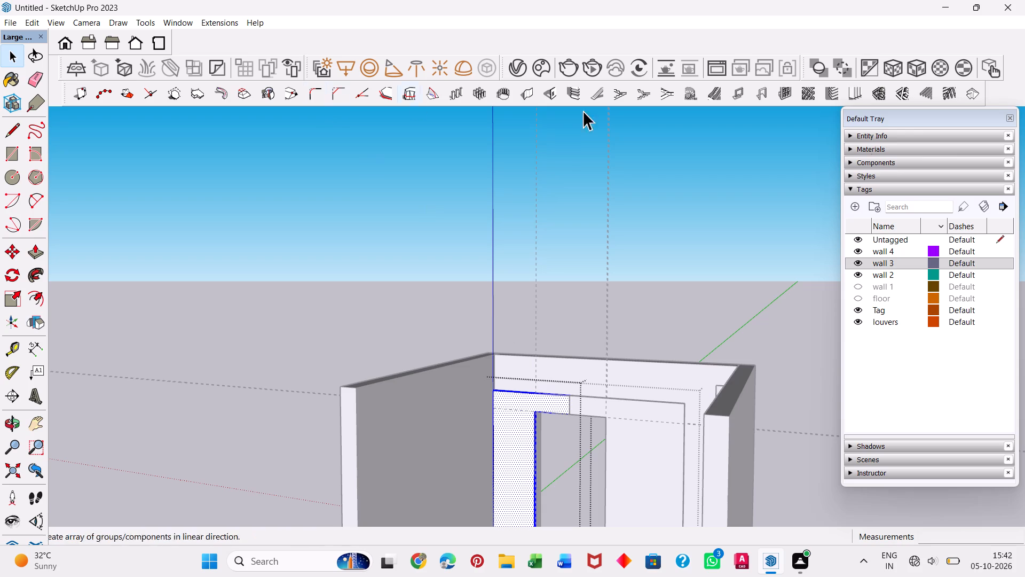
left_click(861, 93)
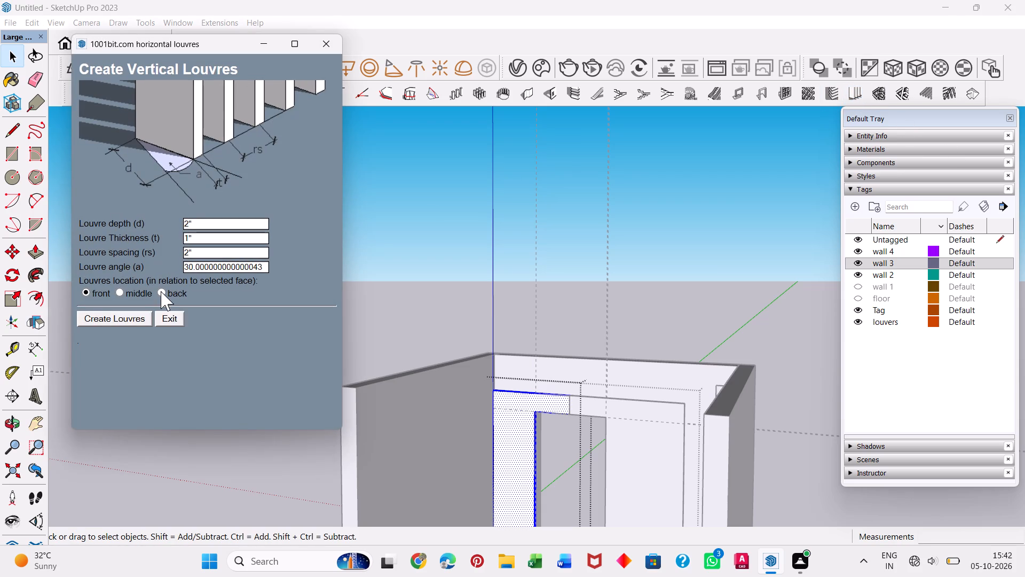
left_click(111, 317)
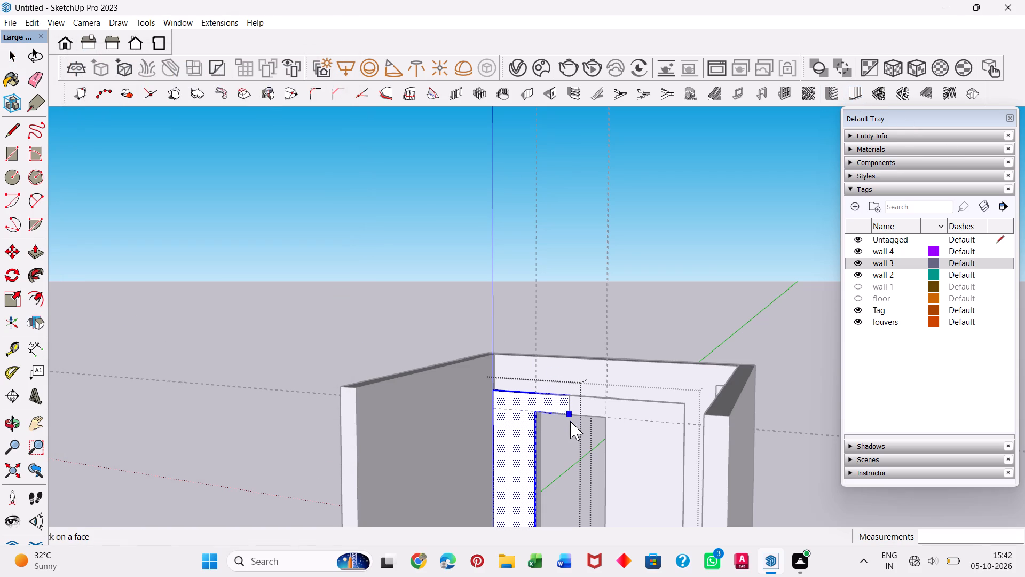
left_click(516, 440)
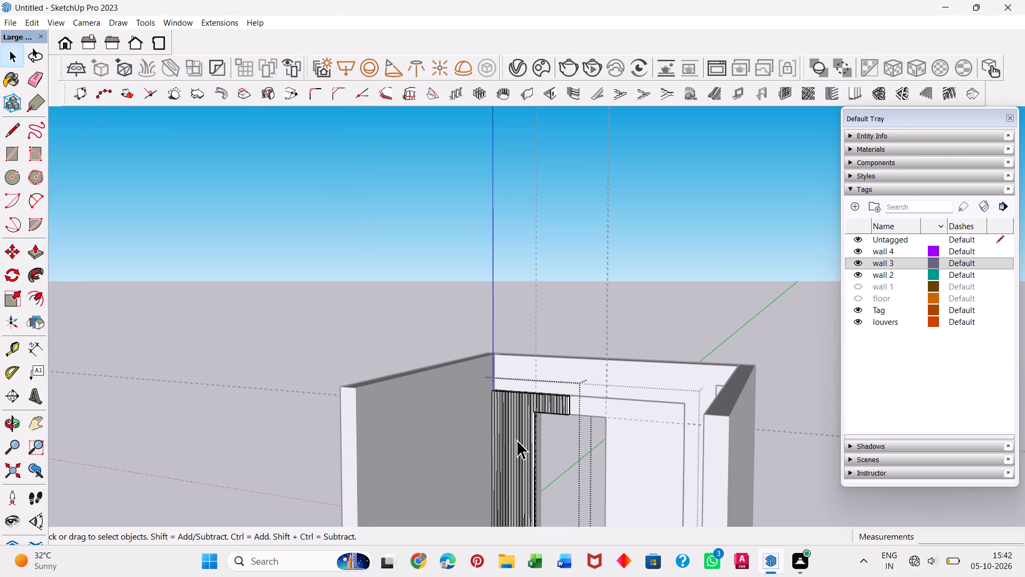
key("Escape")
Select the louvred L-shaped section and examine the louvres' top ends, especially the last ones above the opening.
middle_click_drag(529, 333, 510, 515)
left_click(640, 261)
scroll(529, 348, "up", 2)
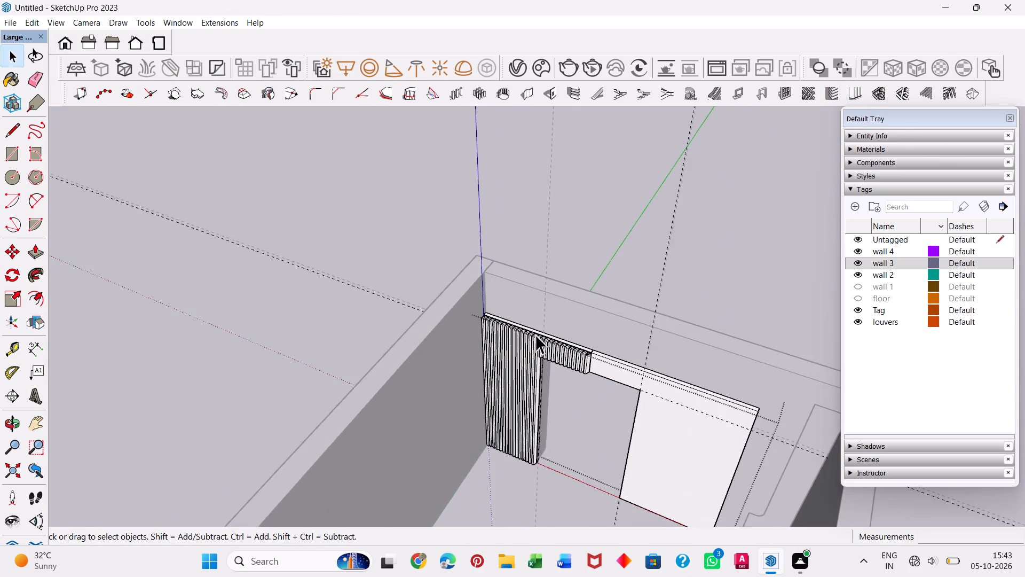
scroll(535, 334, "up", 10)
middle_click_drag(559, 337, 547, 421)
scroll(552, 442, "up", 5)
middle_click_drag(553, 439, 557, 415)
scroll(559, 406, "up", 1)
middle_click_drag(560, 403, 633, 252)
left_click(731, 356)
triple_click(704, 363)
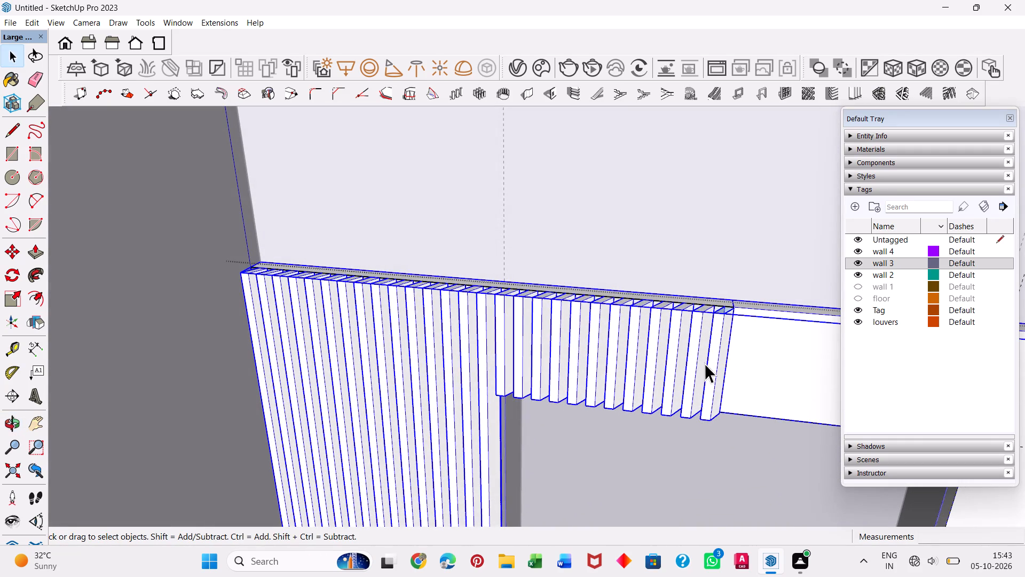
left_click(712, 362)
middle_click_drag(703, 351, 558, 480)
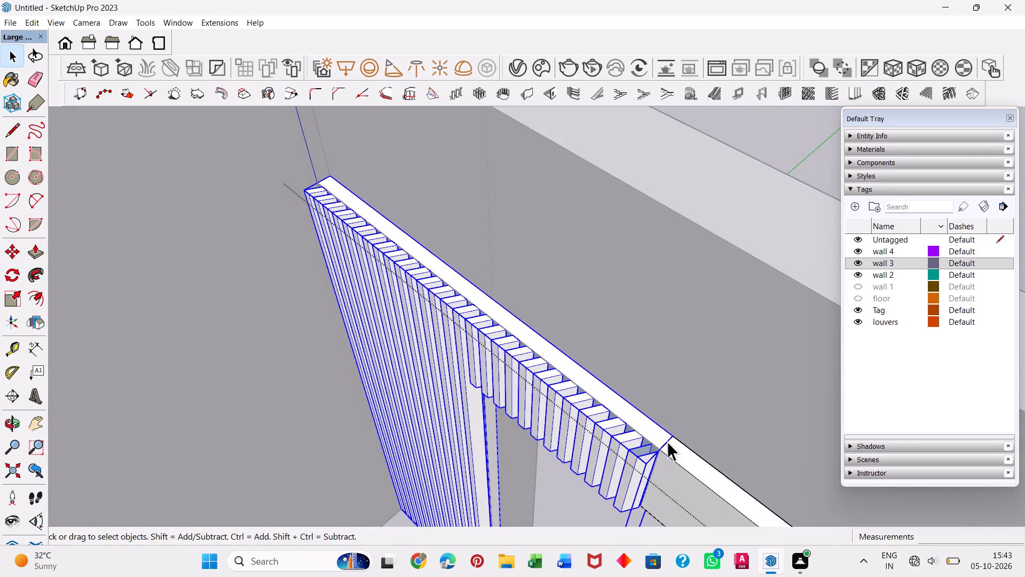
middle_click_drag(651, 453, 562, 457)
scroll(547, 493, "up", 8)
middle_click_drag(566, 481, 558, 487)
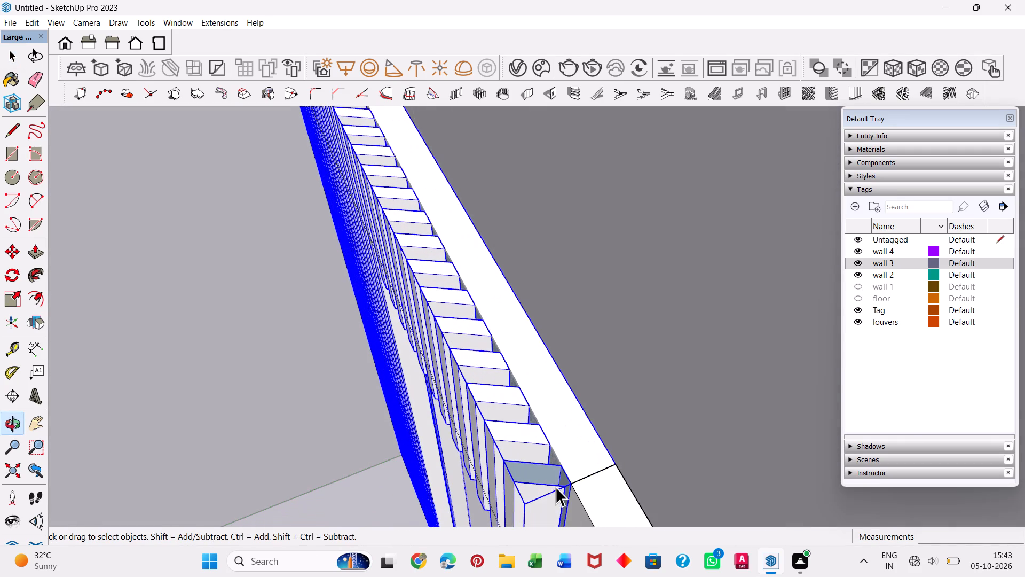
middle_click_drag(517, 430, 337, 315)
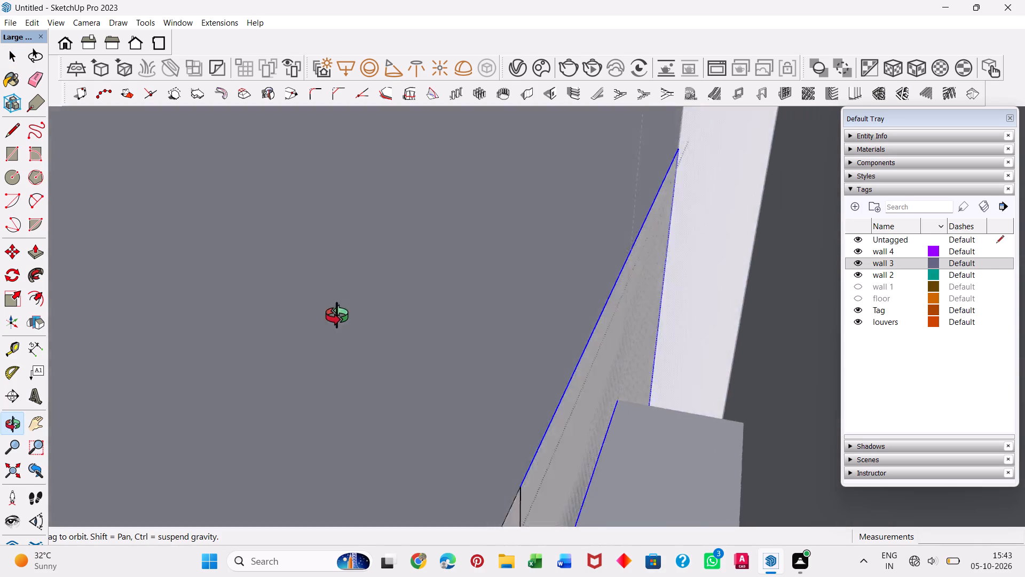
middle_click_drag(337, 315, 524, 317)
Examine the louvres' front and their lower ends along the edge of the opening.
scroll(434, 411, "down", 9)
middle_click_drag(427, 400, 486, 274)
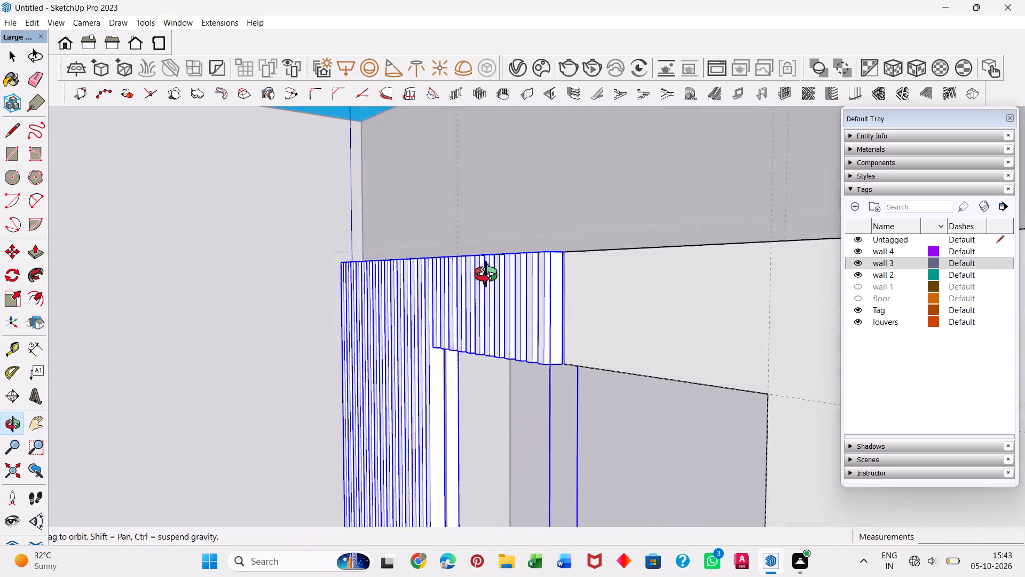
middle_click_drag(486, 274, 493, 248)
scroll(492, 258, "down", 2)
scroll(468, 328, "down", 3)
middle_click_drag(418, 370, 412, 362)
scroll(415, 367, "up", 4)
scroll(468, 404, "up", 5)
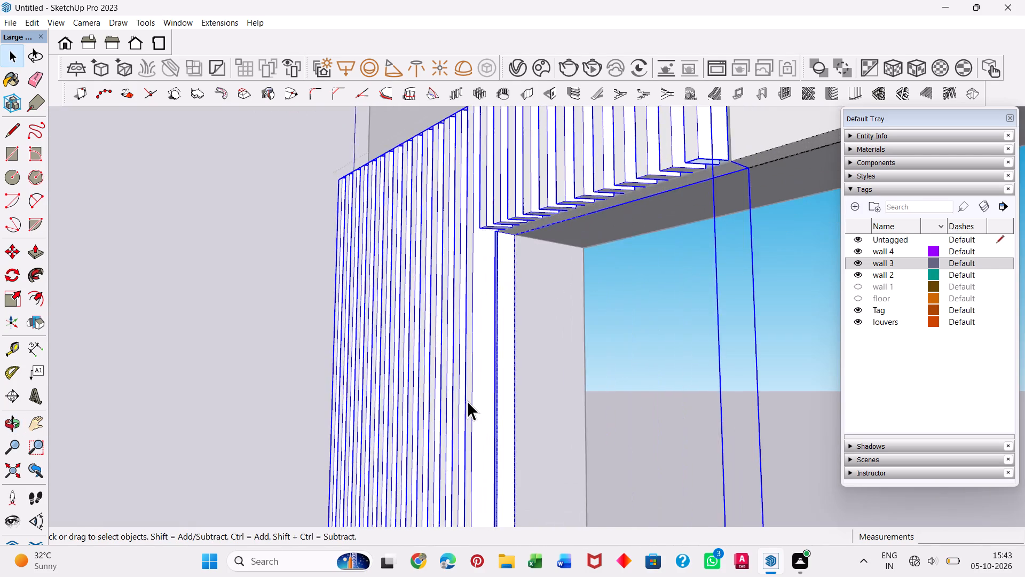
middle_click_drag(474, 395, 679, 381)
scroll(679, 381, "down", 2)
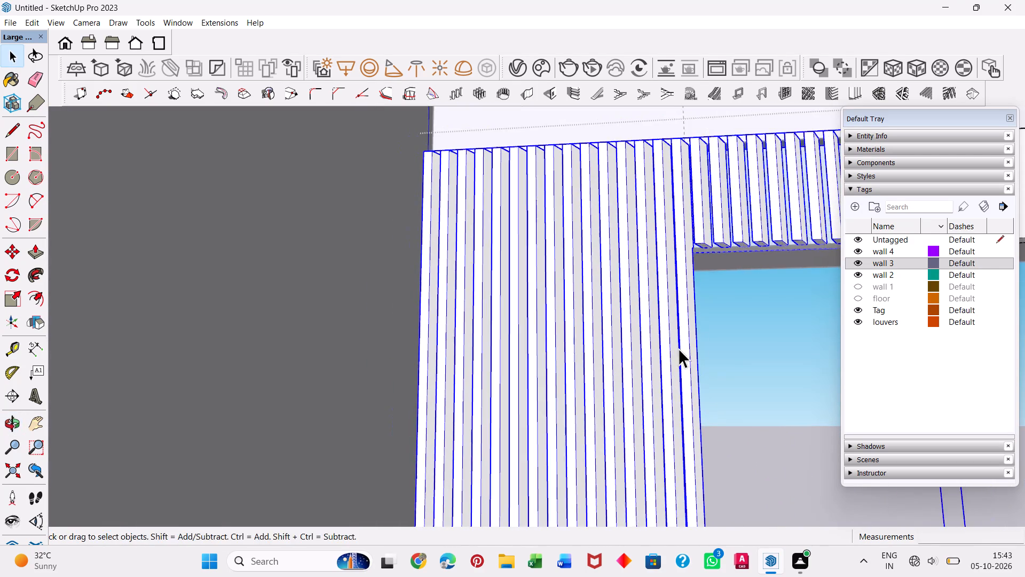
middle_click_drag(738, 282, 417, 268)
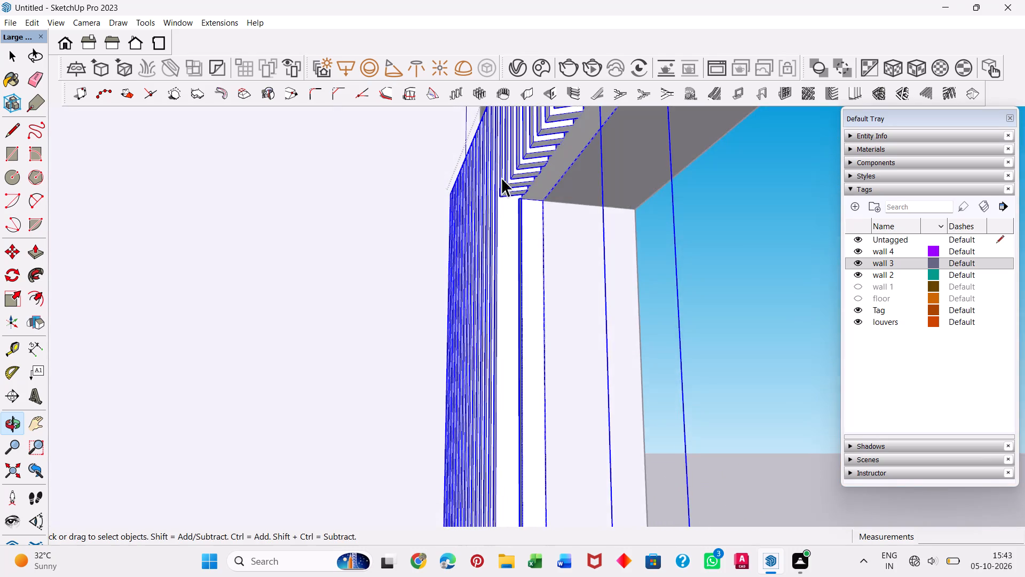
middle_click_drag(503, 232, 515, 447)
scroll(515, 432, "down", 11)
middle_click_drag(506, 493, 680, 470)
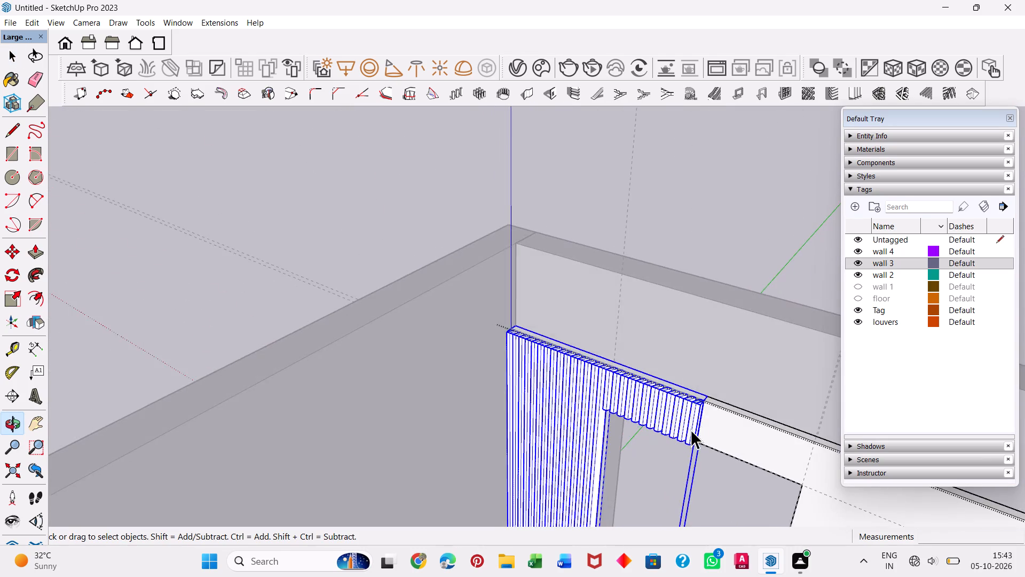
Examine the top of the end louvre above the opening and the first louvres at the room corner up close.
scroll(686, 385, "up", 8)
middle_click_drag(703, 415, 695, 450)
scroll(695, 450, "up", 10)
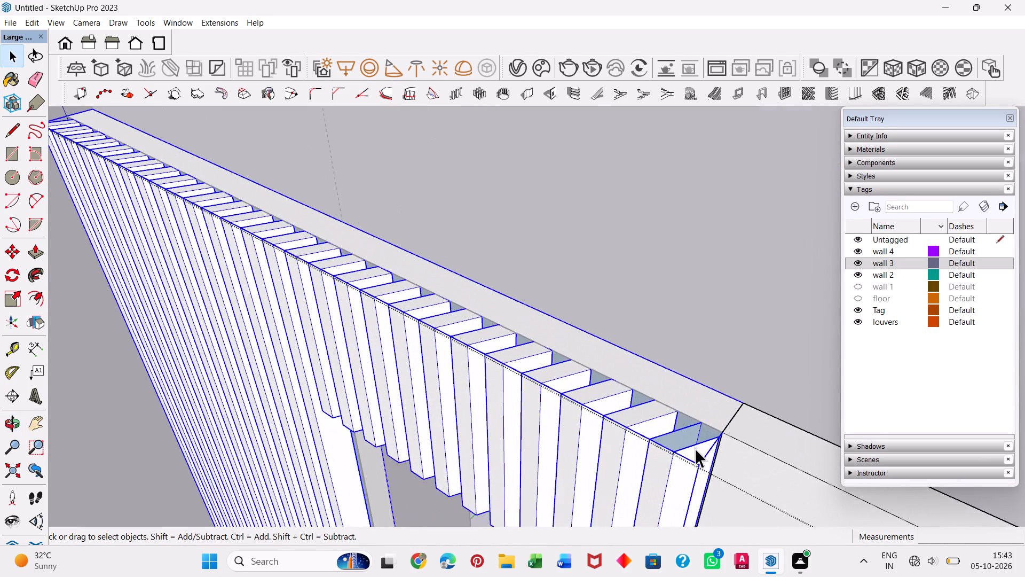
scroll(703, 426, "up", 18)
middle_click(703, 426)
middle_click(712, 447)
middle_click_drag(735, 444, 738, 439)
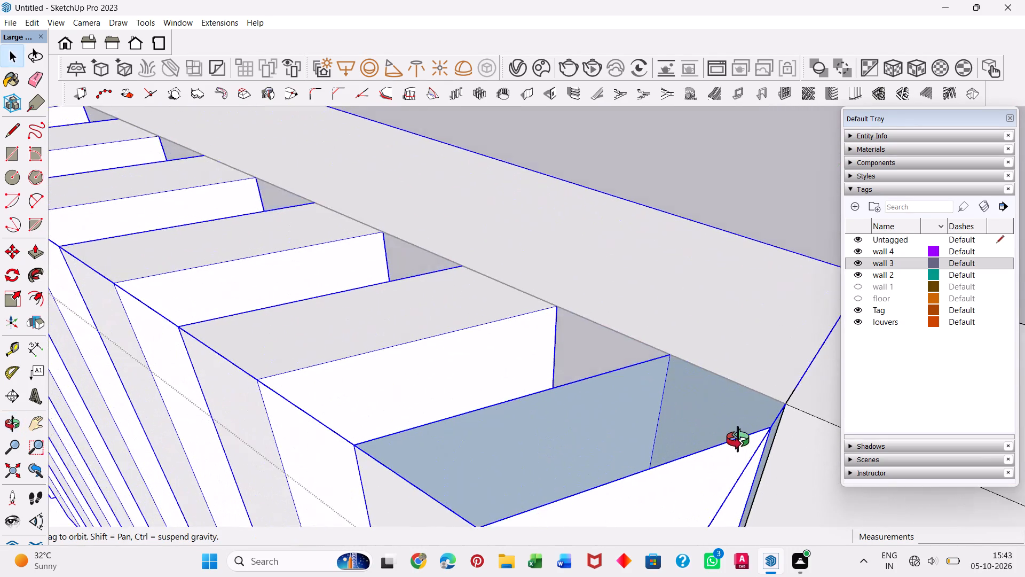
middle_click_drag(738, 439, 435, 328)
scroll(435, 328, "down", 4)
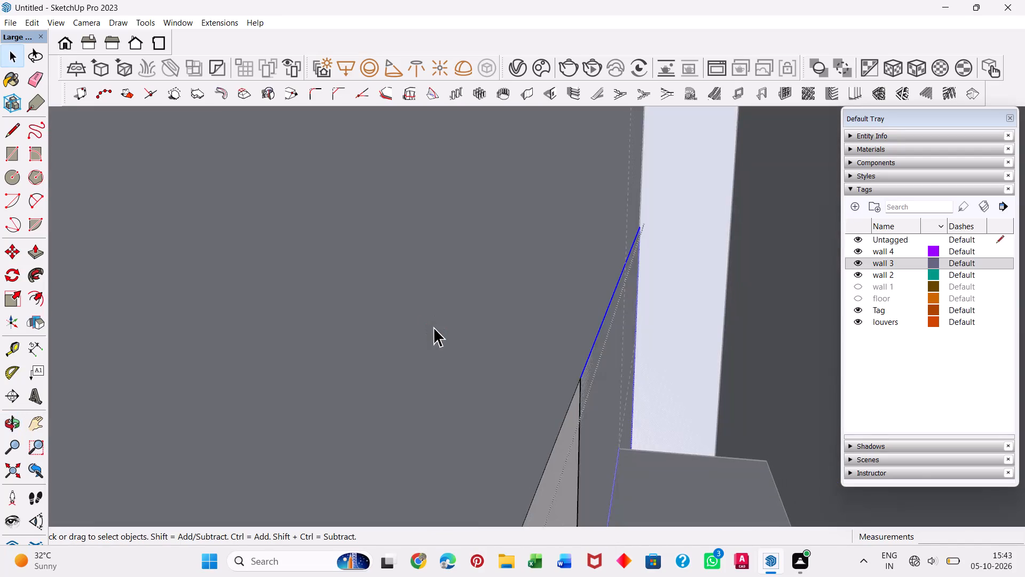
scroll(435, 327, "down", 20)
scroll(435, 327, "down", 14)
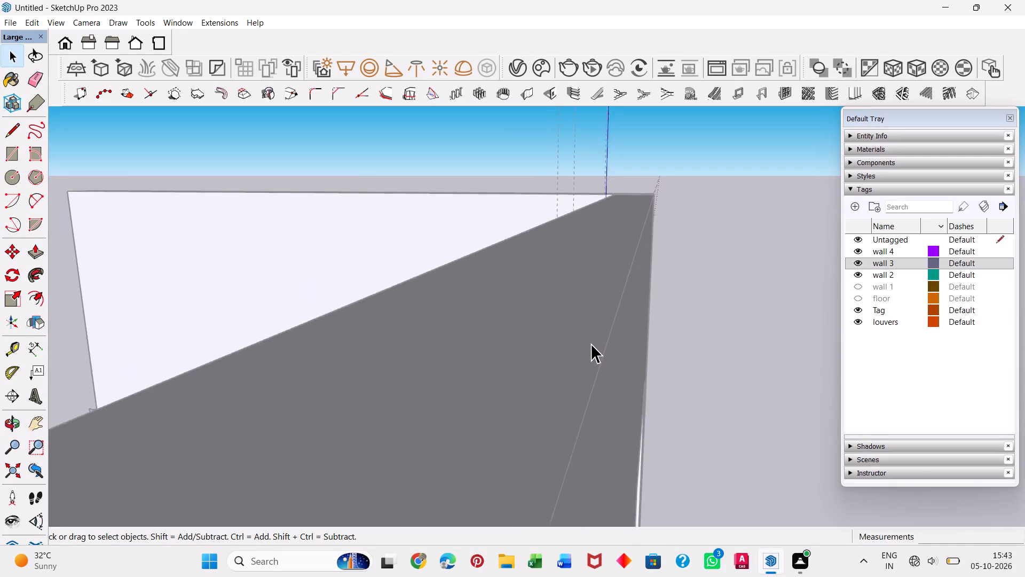
scroll(591, 344, "down", 2)
middle_click_drag(285, 329, 610, 432)
scroll(750, 245, "up", 14)
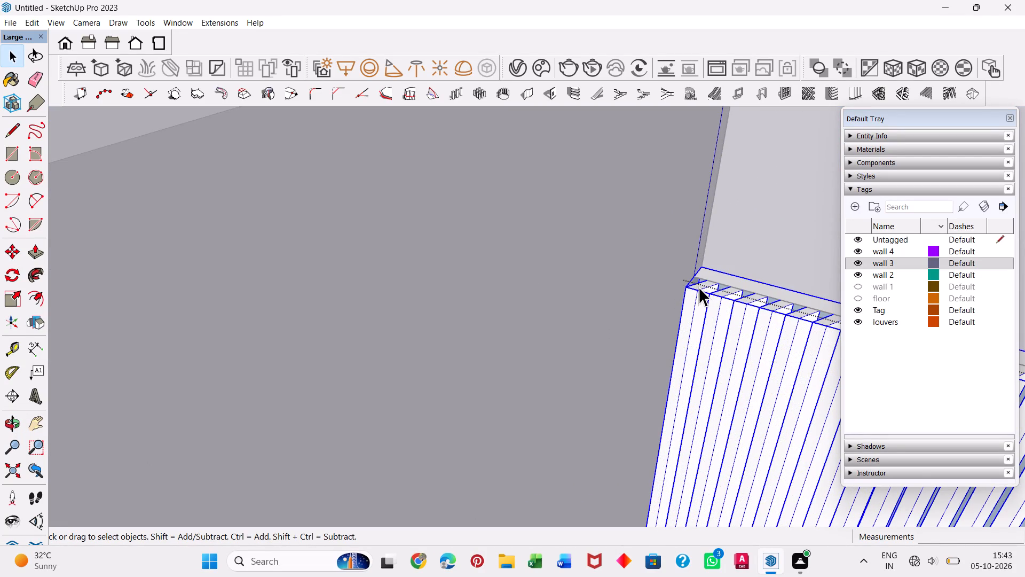
scroll(706, 307, "down", 7)
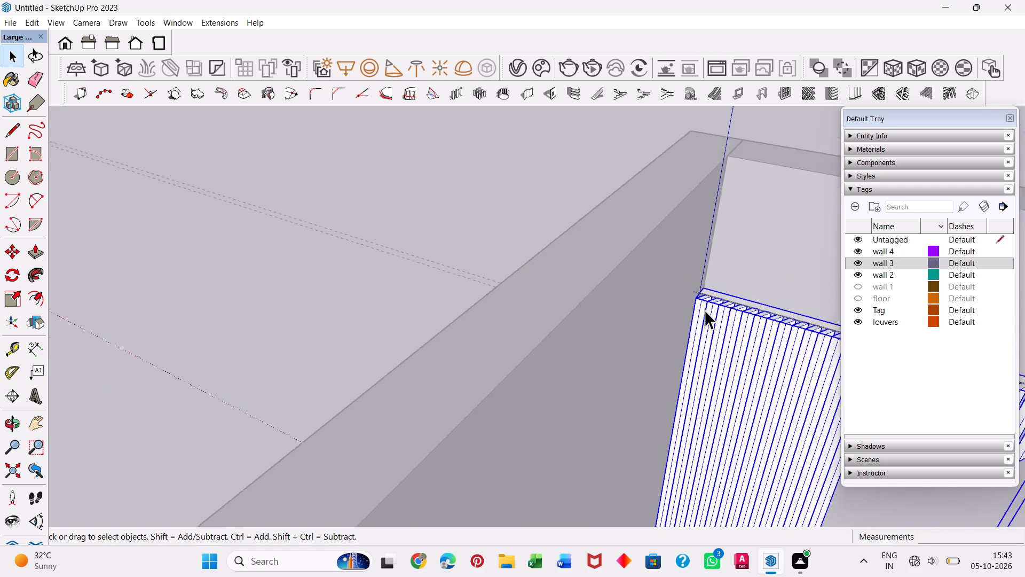
scroll(705, 310, "down", 9)
middle_click_drag(796, 370, 646, 380)
scroll(668, 386, "down", 6)
Show the entity information of the selected louvre group and choose the louvers tag for it.
scroll(716, 451, "up", 2)
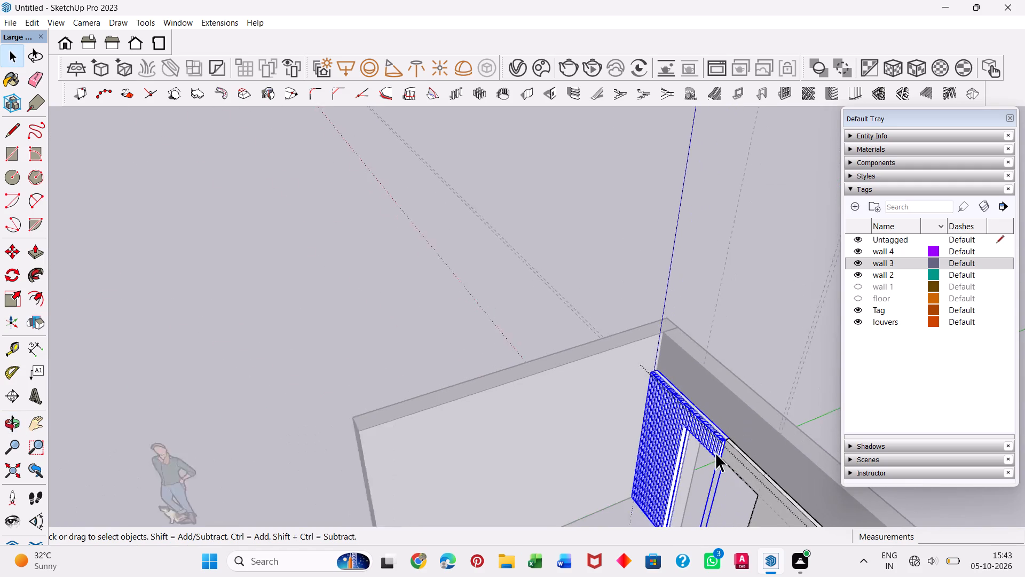
scroll(715, 453, "up", 20)
scroll(715, 453, "up", 8)
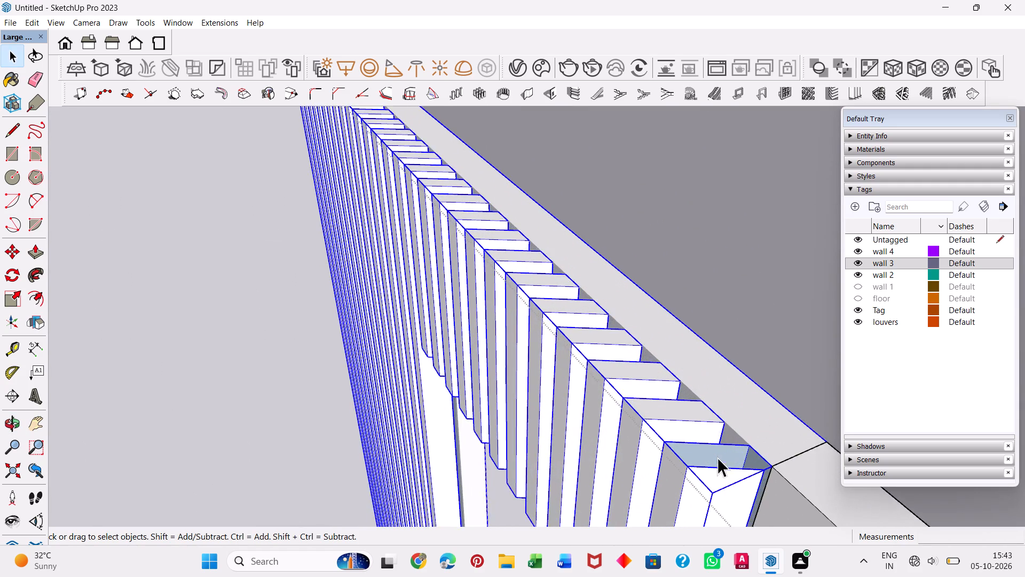
scroll(717, 457, "up", 5)
left_click(797, 496)
double_click(797, 496)
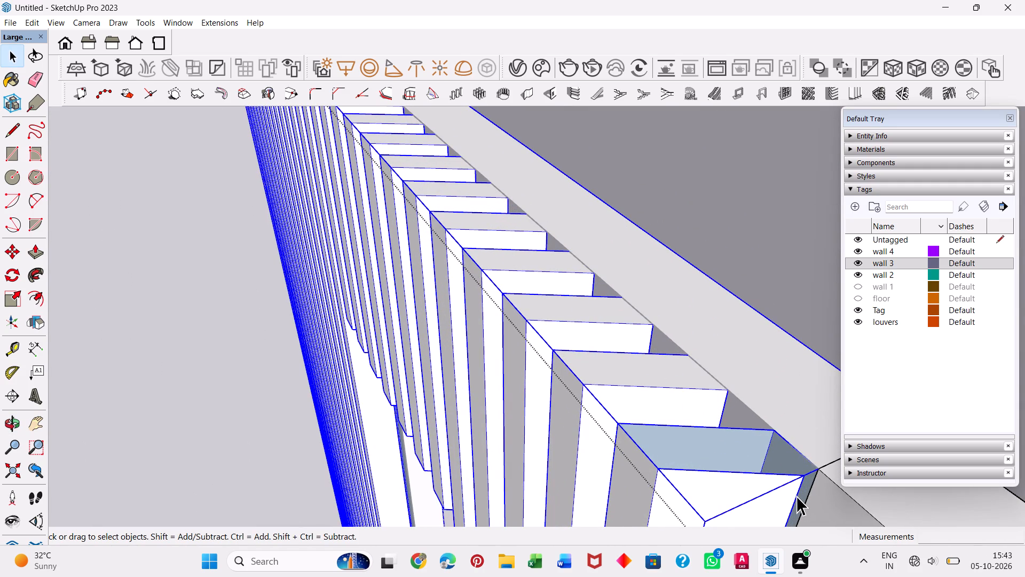
right_click(729, 482)
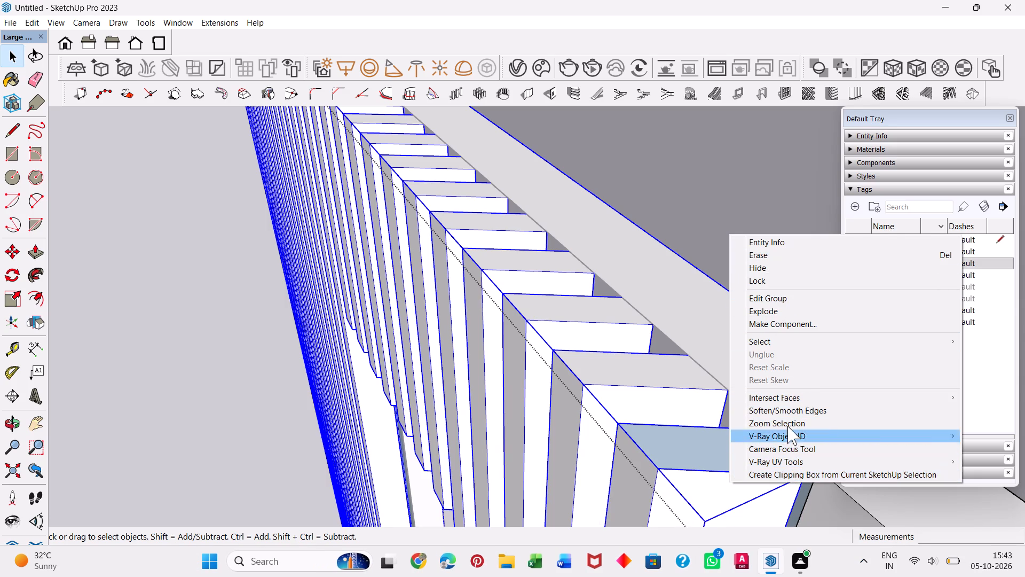
left_click(762, 243)
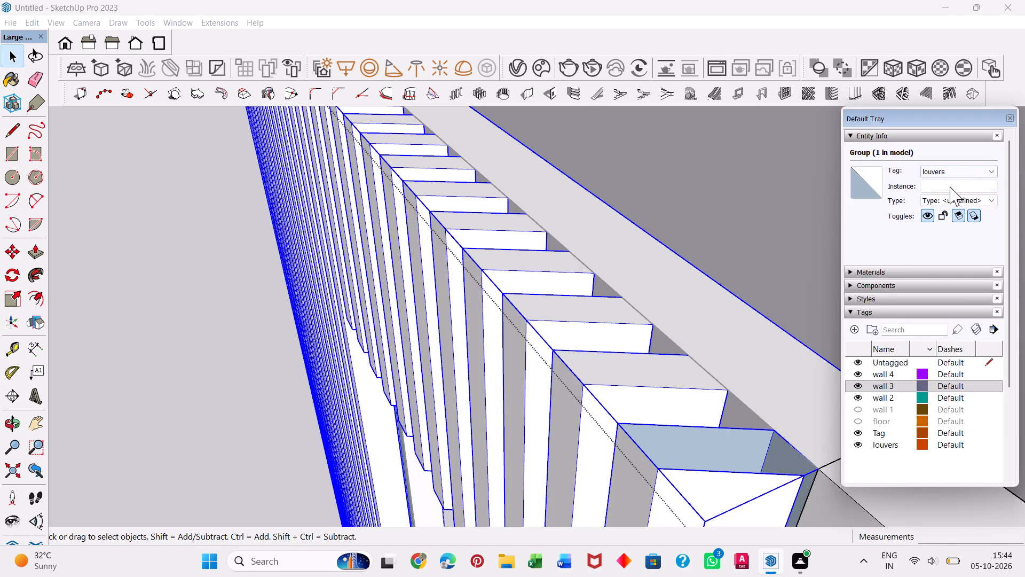
left_click(976, 171)
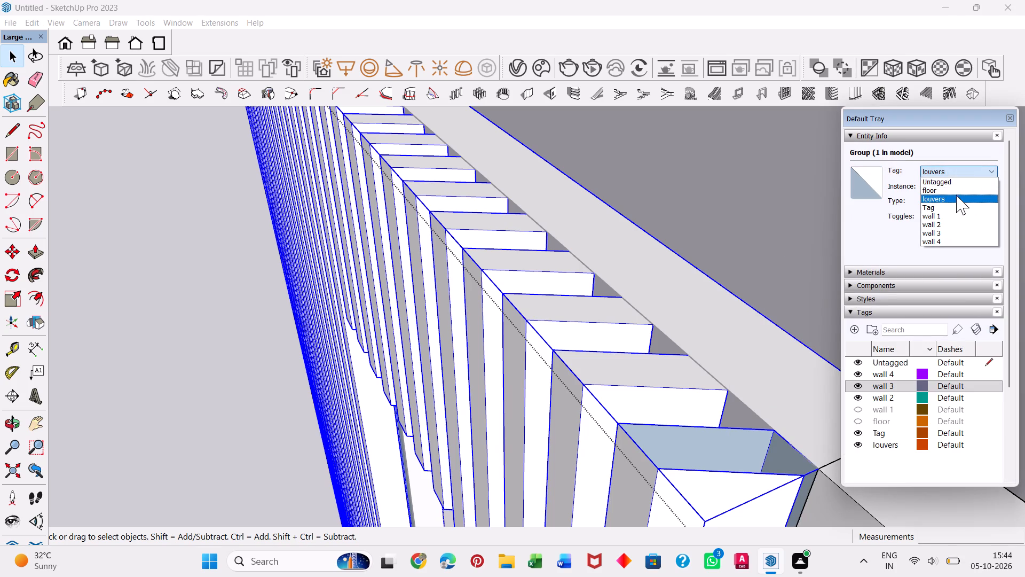
left_click(953, 196)
Assign the louvers tag to the selected louvre group.
left_click(947, 200)
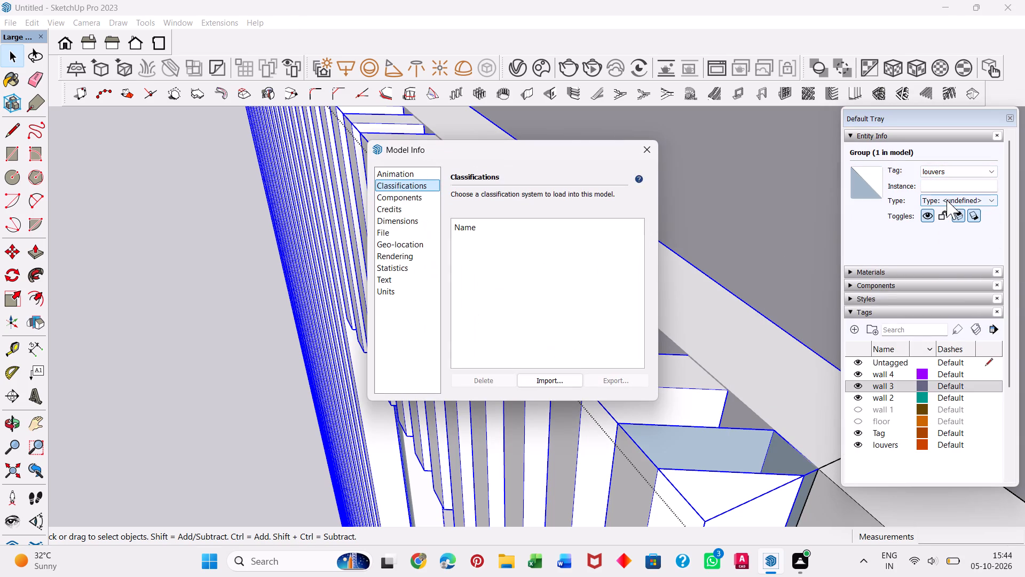
Look through the model info settings, including components, rendering, text, units and dimensions, and leave them.
left_click(413, 196)
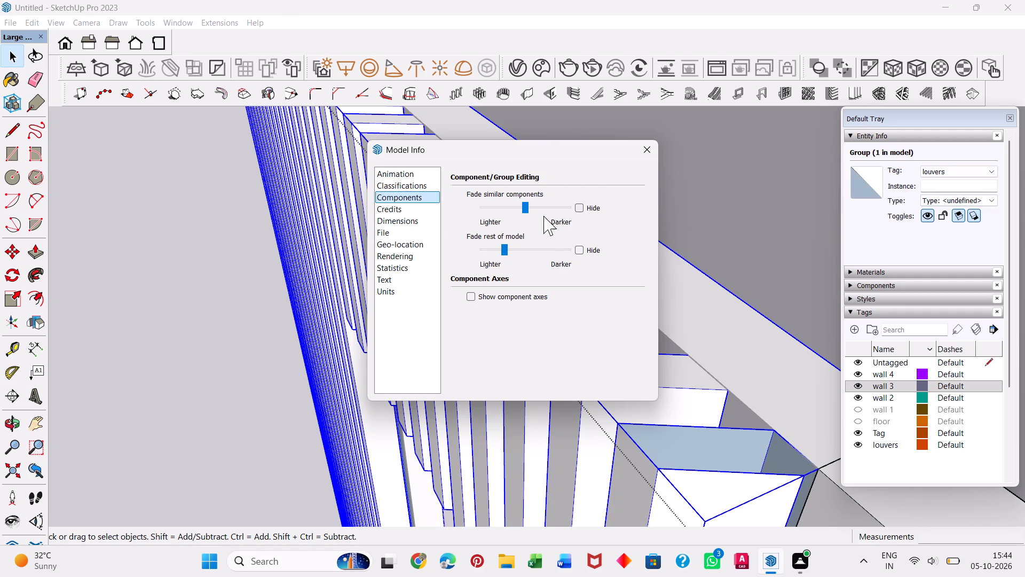
left_click(398, 245)
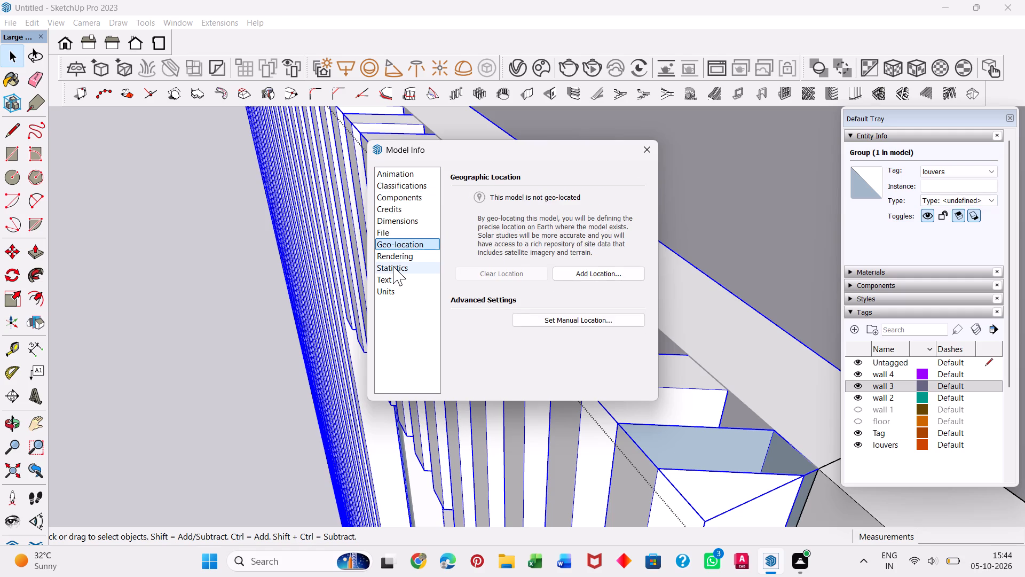
left_click(393, 266)
left_click(395, 260)
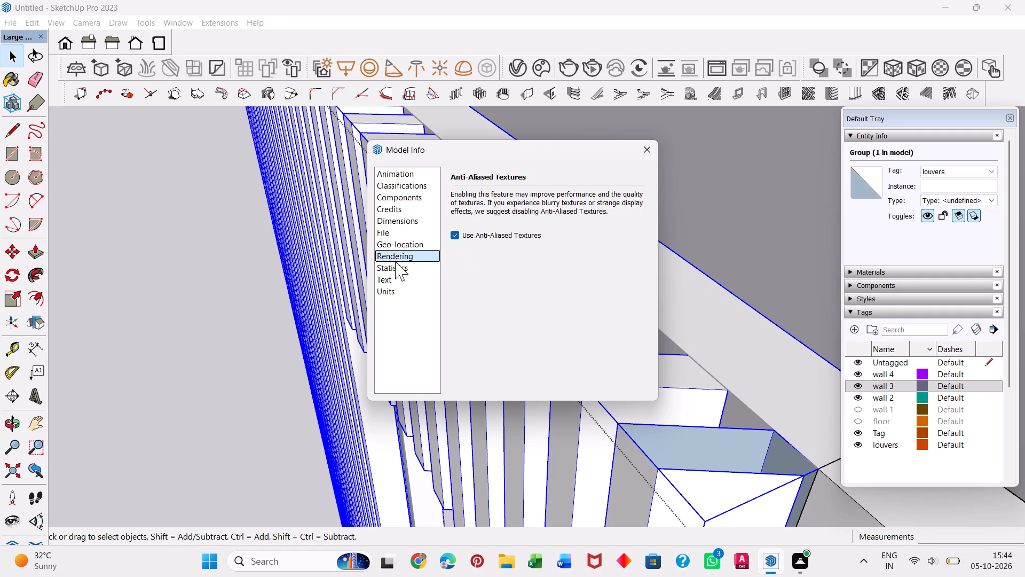
left_click(391, 272)
left_click(390, 281)
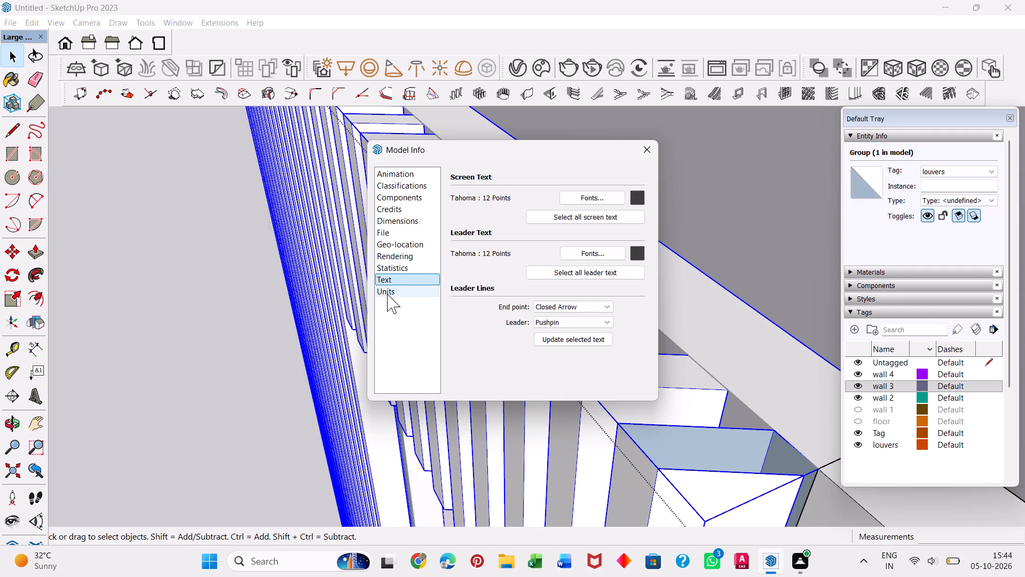
left_click(387, 294)
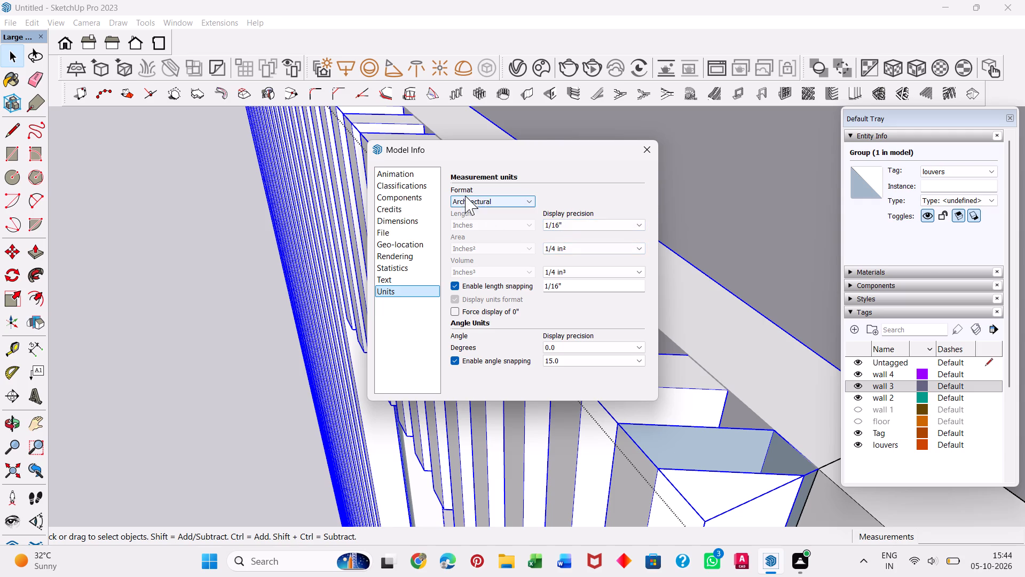
left_click(407, 174)
left_click(411, 186)
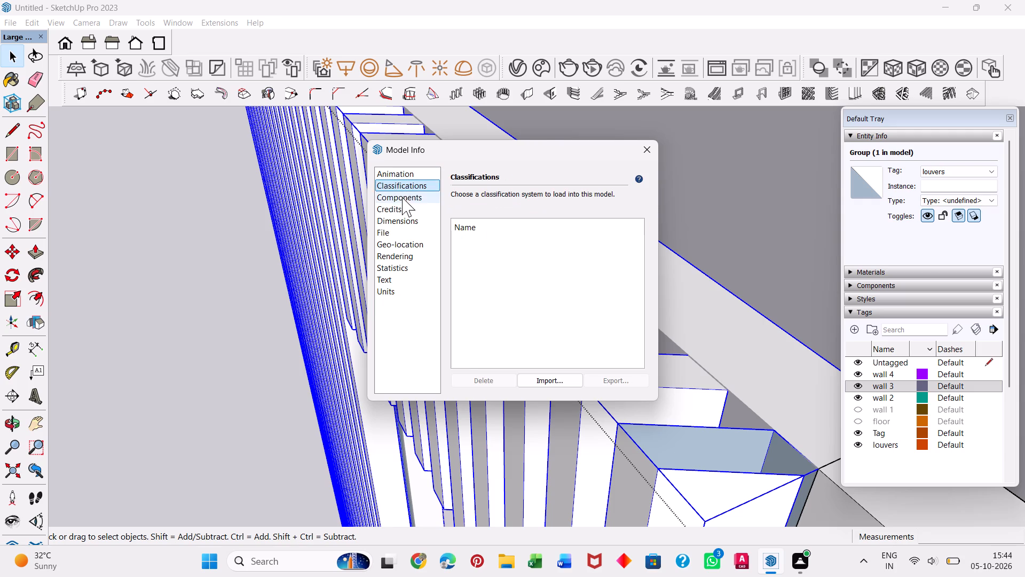
left_click(400, 200)
left_click(399, 215)
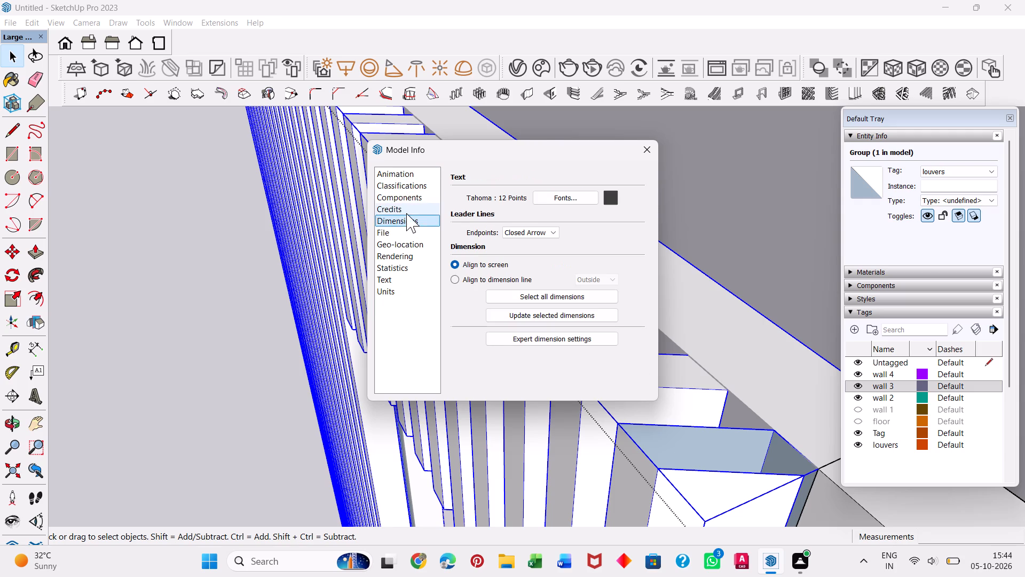
left_click(409, 206)
left_click(400, 222)
left_click(645, 147)
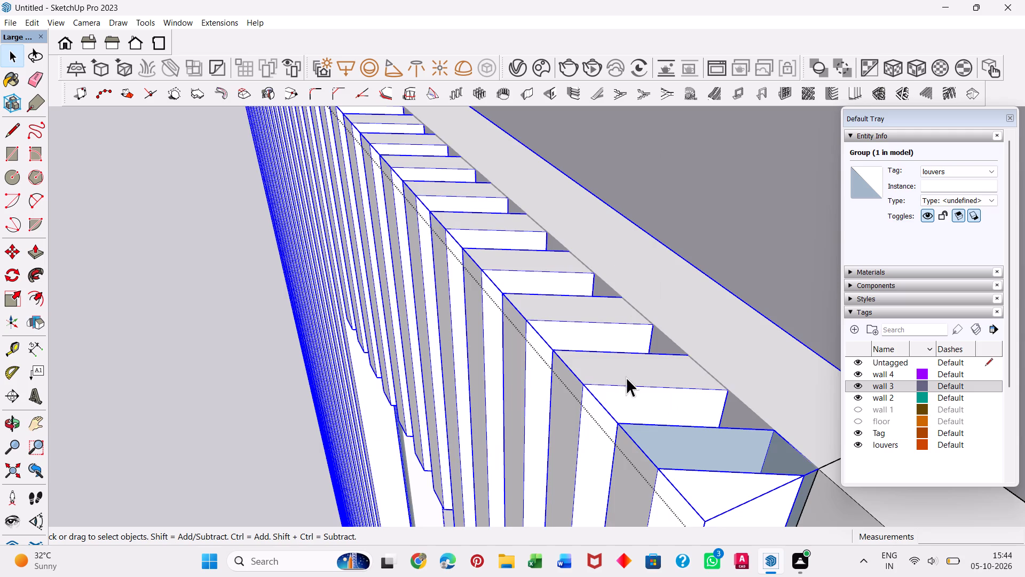
Open the louvre group for editing and select the open-topped end louvre at the far end above the opening.
scroll(625, 368, "down", 4)
middle_click_drag(745, 422, 699, 510)
scroll(746, 434, "down", 1)
left_click(652, 439)
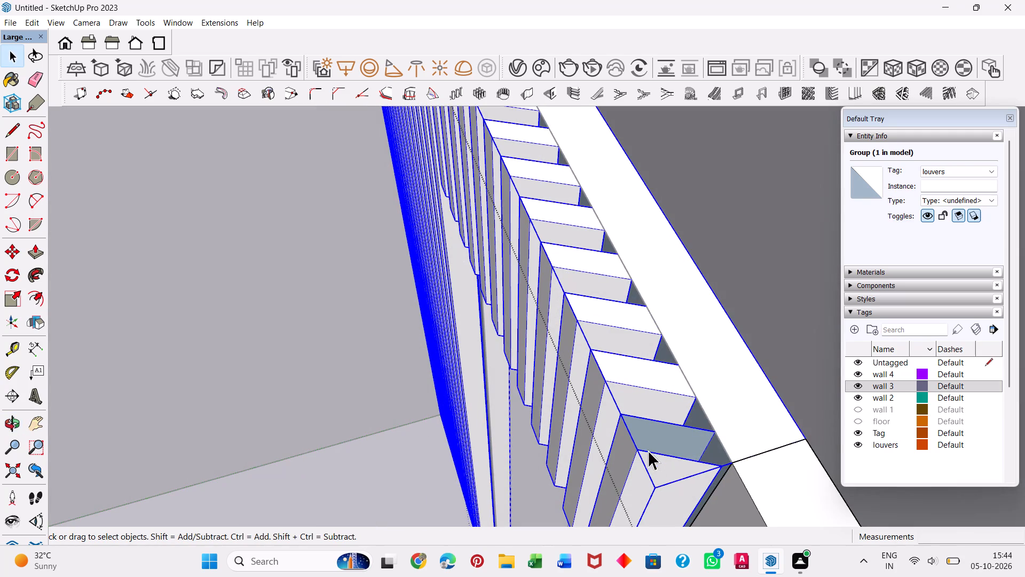
triple_click(654, 454)
double_click(654, 454)
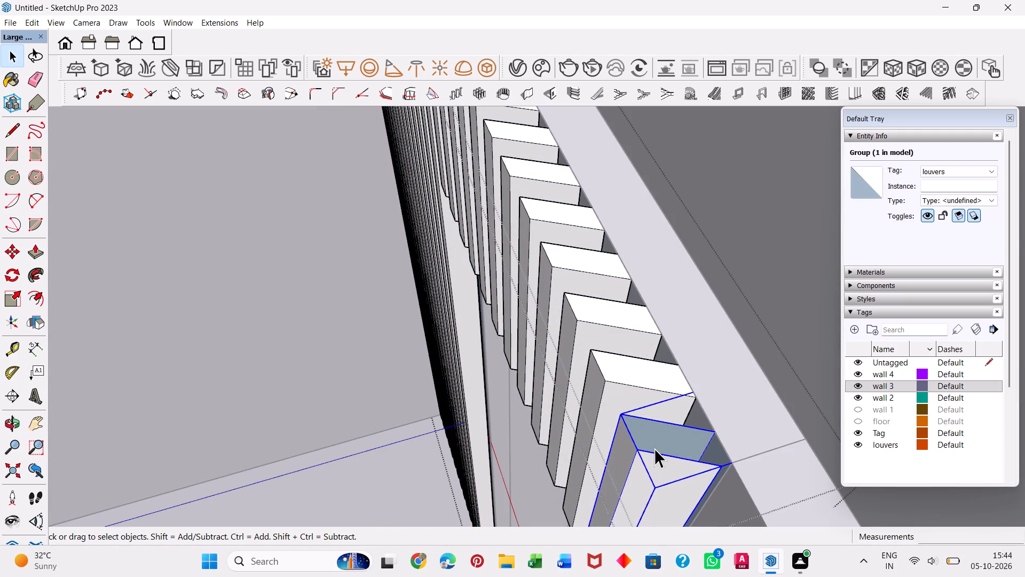
left_click(655, 448)
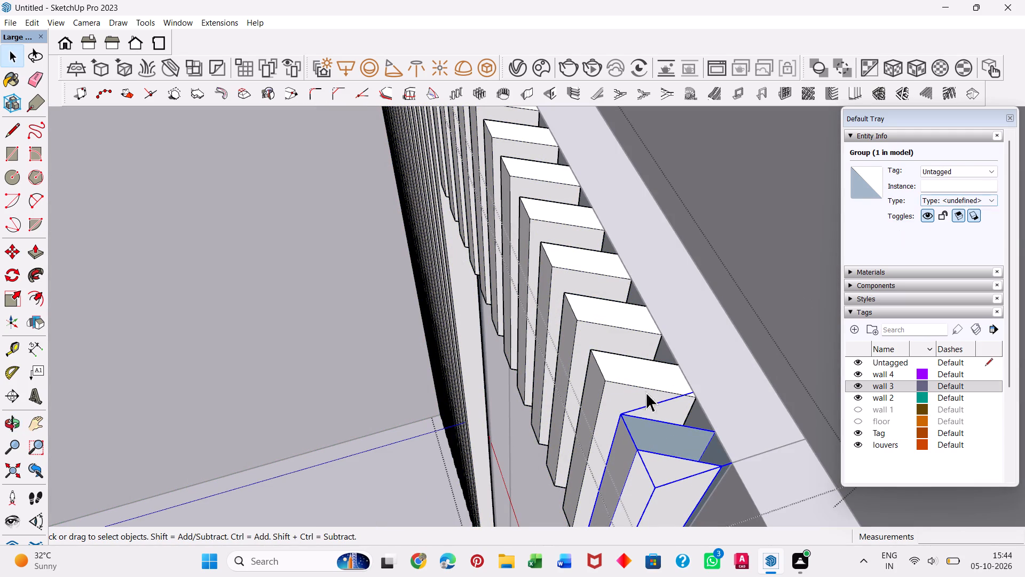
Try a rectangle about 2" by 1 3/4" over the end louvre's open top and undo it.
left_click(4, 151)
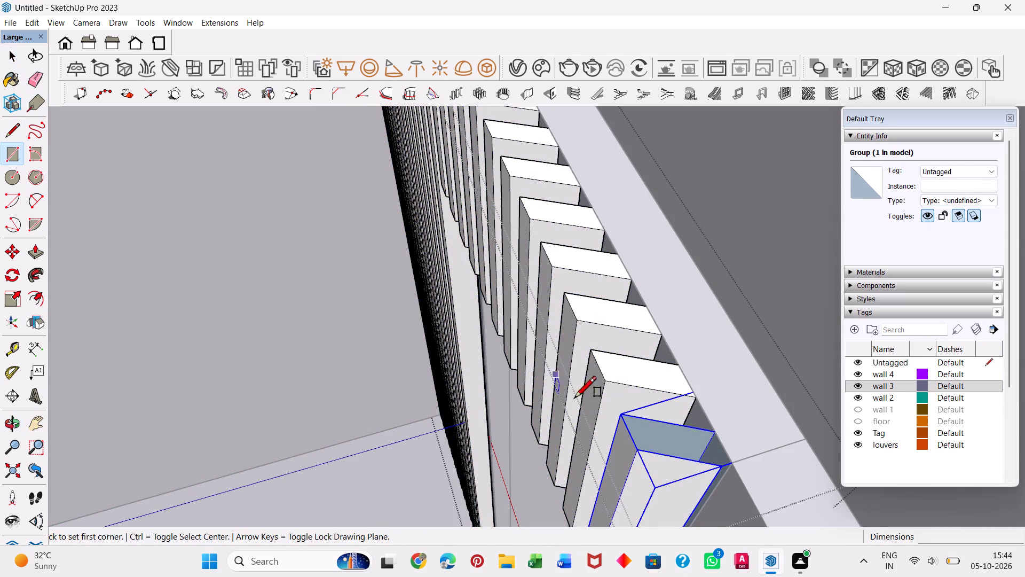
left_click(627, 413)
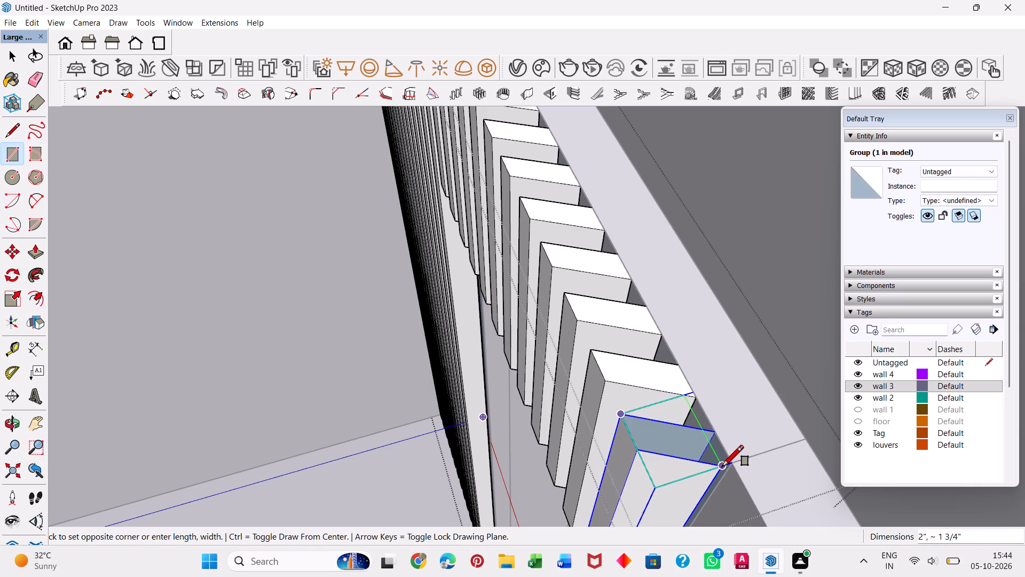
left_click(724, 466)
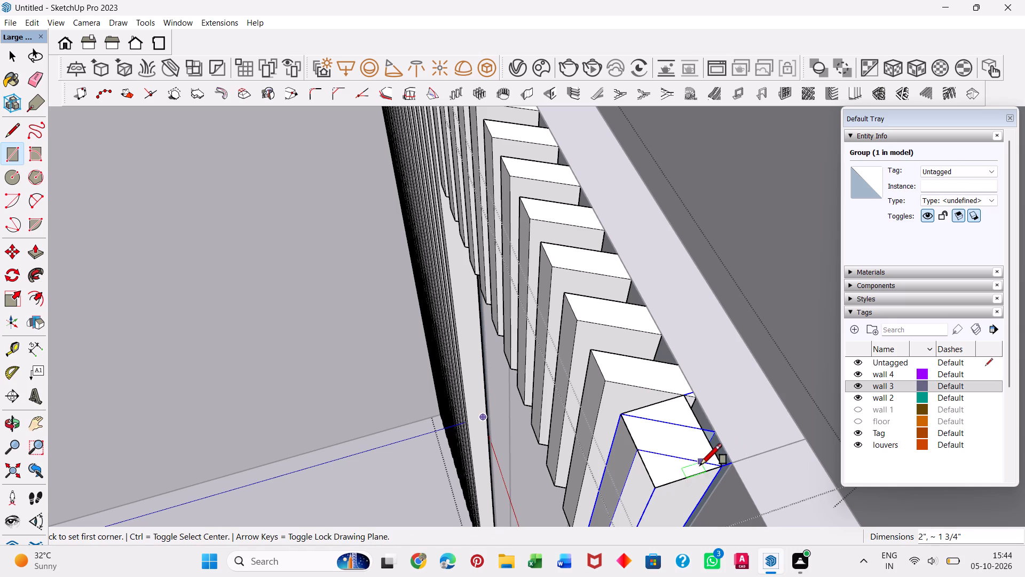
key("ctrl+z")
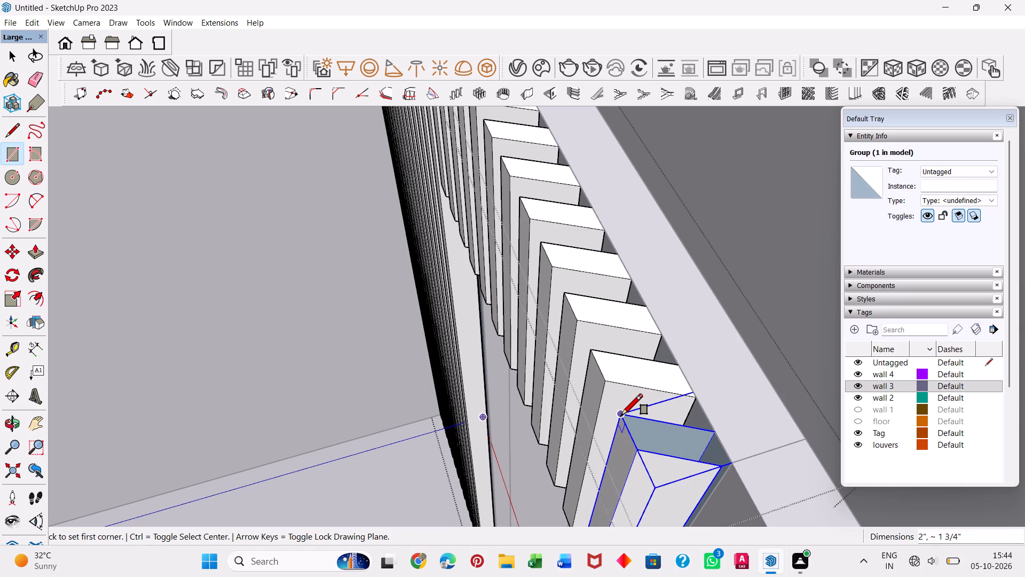
Draw a rectangle about 1 1/8" by 2" between opposite corners of the end louvre's open top.
left_click(621, 415)
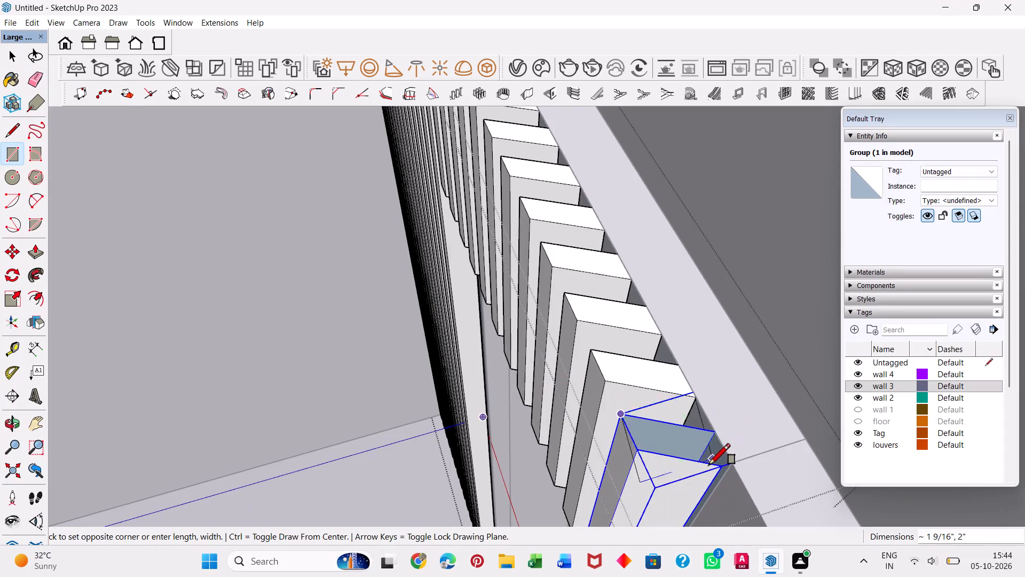
left_click(715, 432)
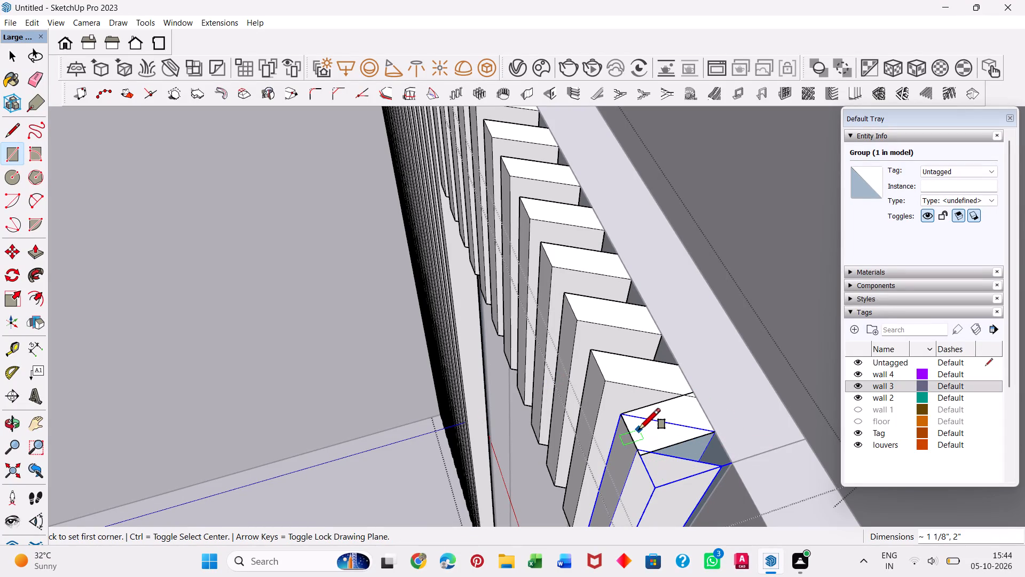
key("Escape")
key("space")
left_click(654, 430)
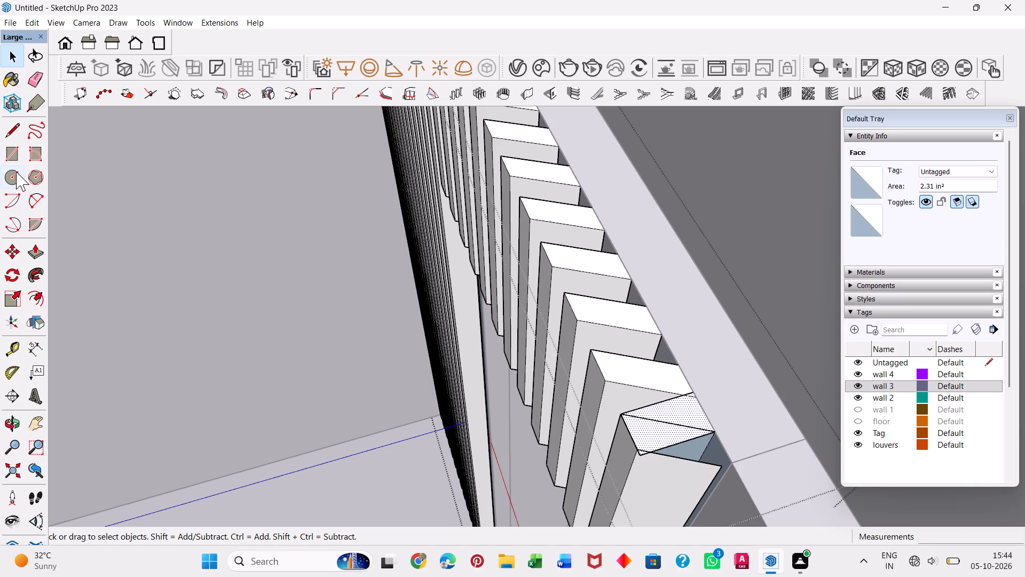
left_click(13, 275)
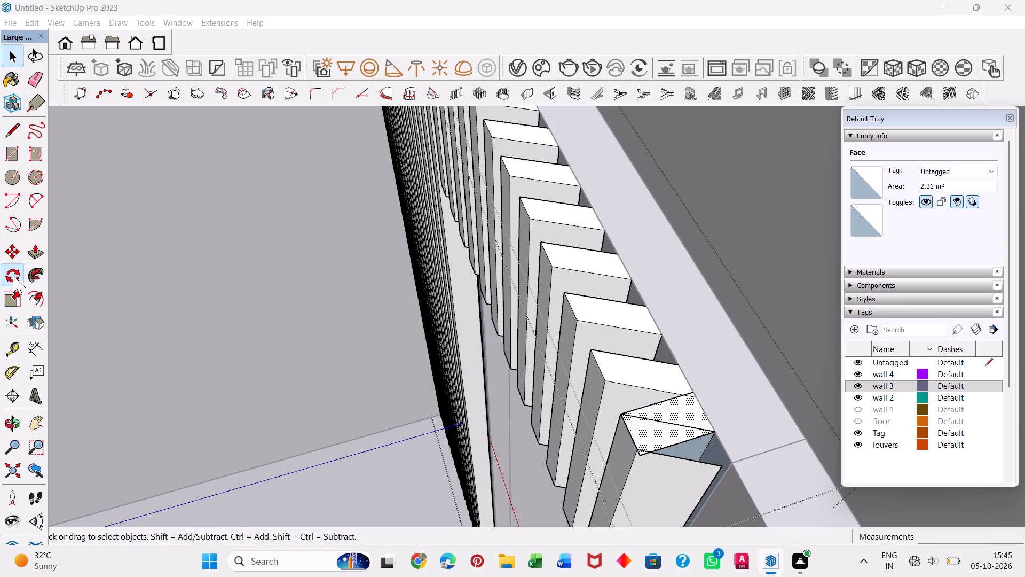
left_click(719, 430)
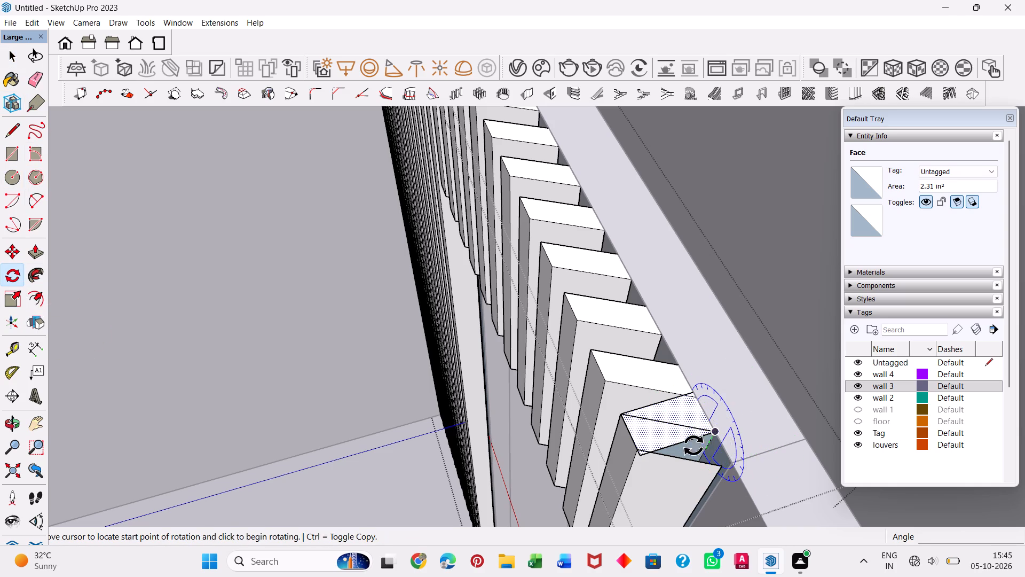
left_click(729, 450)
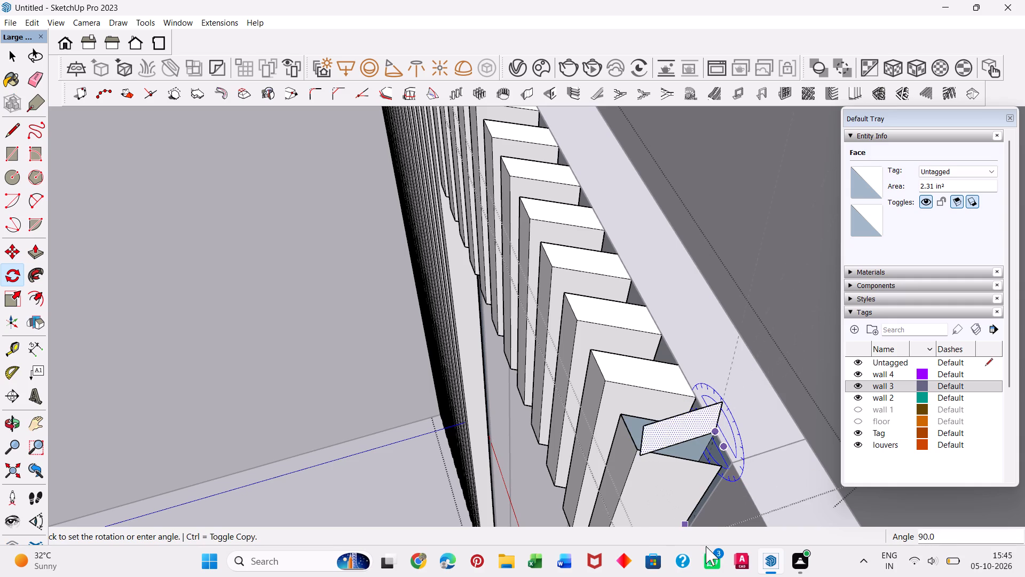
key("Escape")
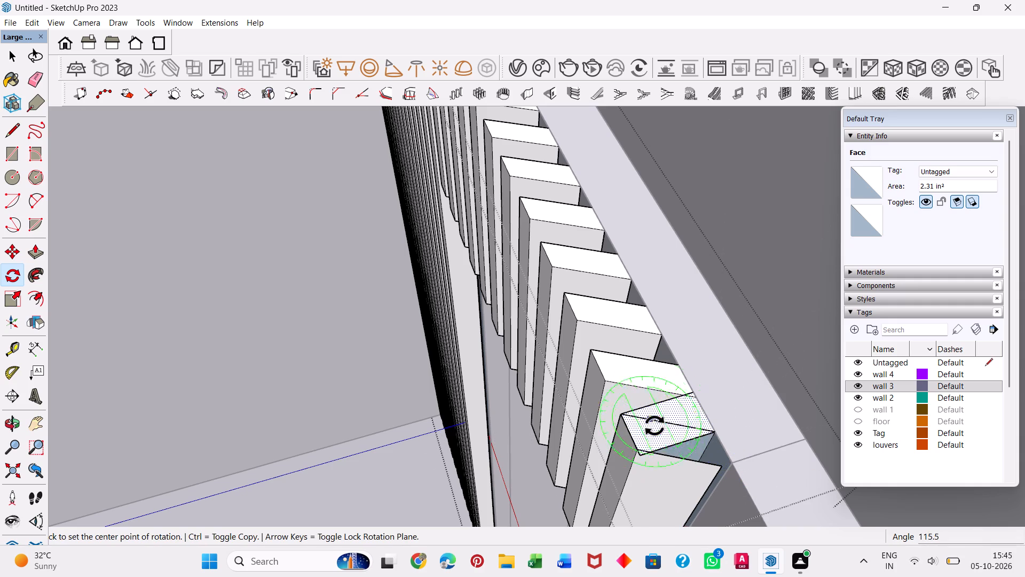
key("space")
Move the new rectangular face with its edges away from the end louvre, out in front of the louvres.
left_click(667, 445)
double_click(664, 436)
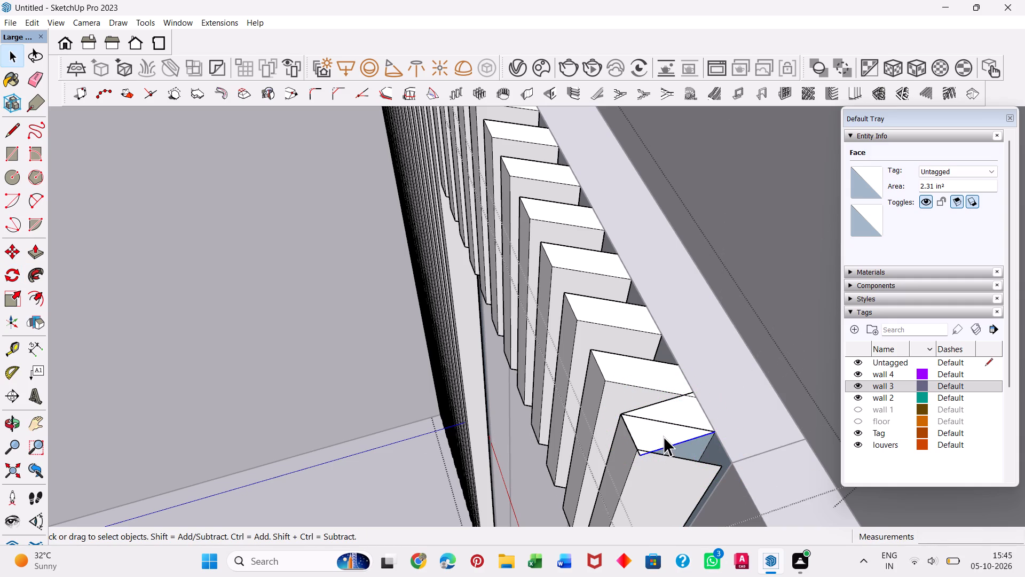
double_click(665, 431)
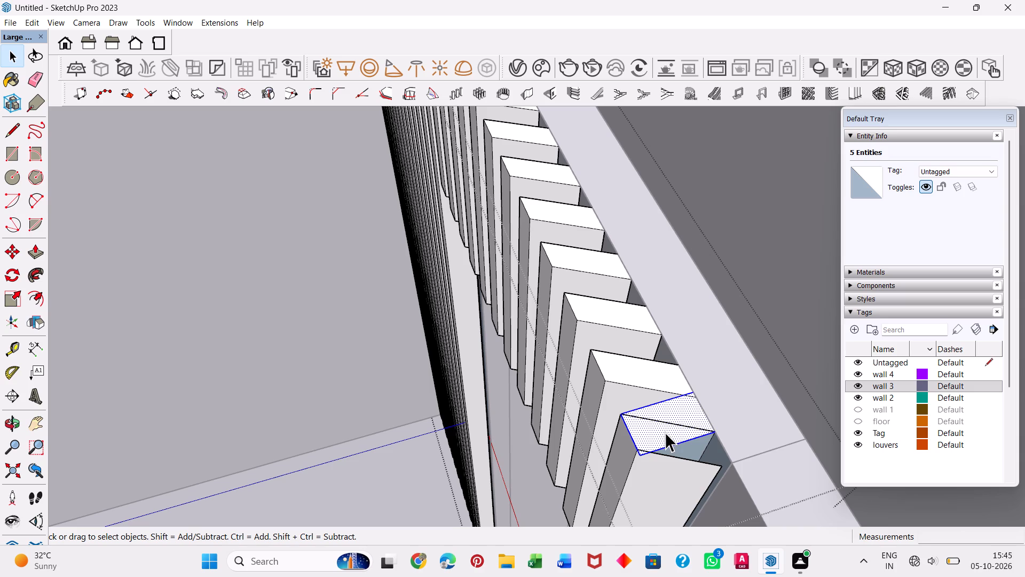
key("m")
left_click(636, 454)
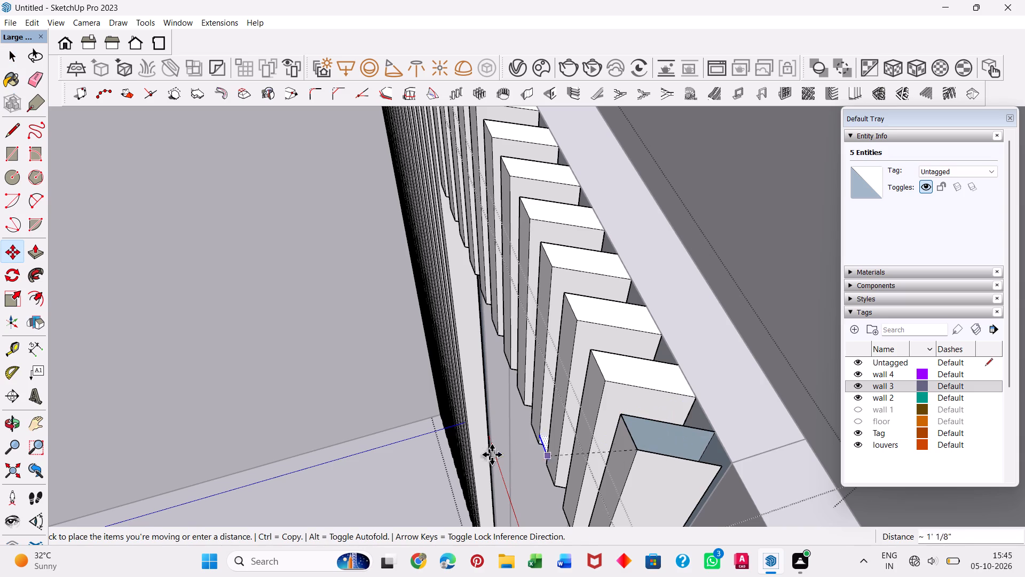
left_click_drag(265, 502, 270, 500)
middle_click_drag(310, 474, 356, 340)
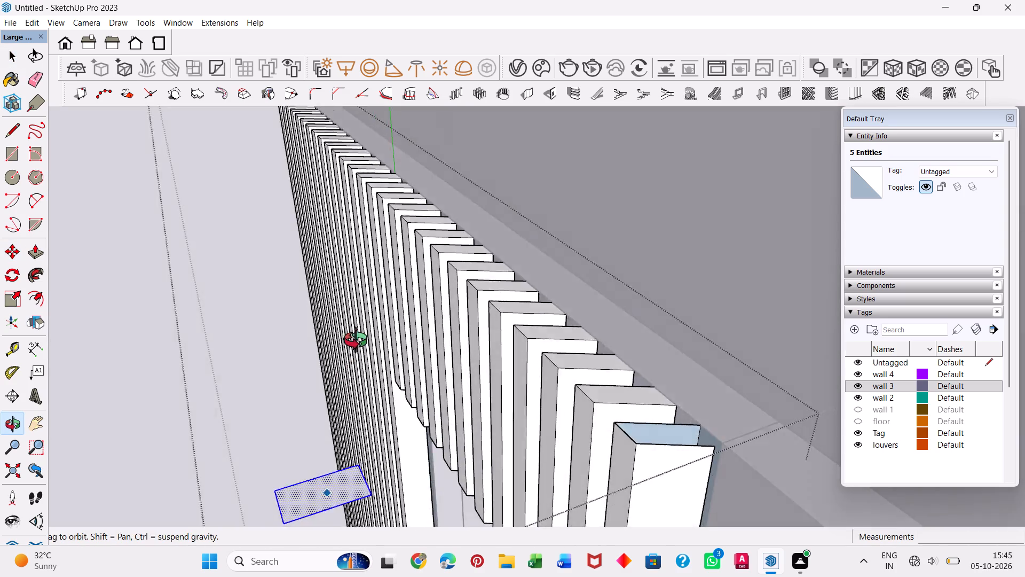
middle_click_drag(356, 340, 359, 282)
key("Escape")
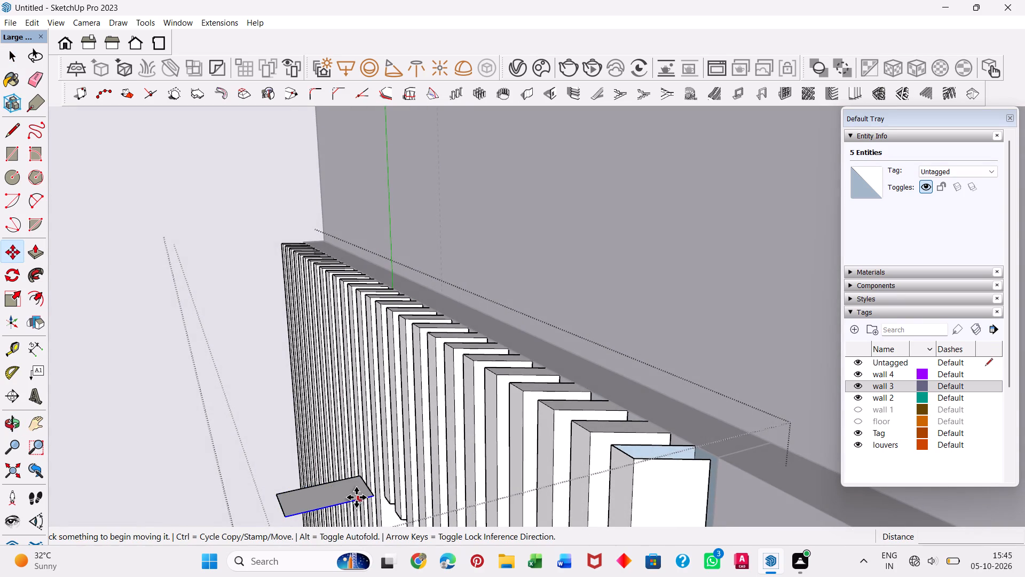
key("space")
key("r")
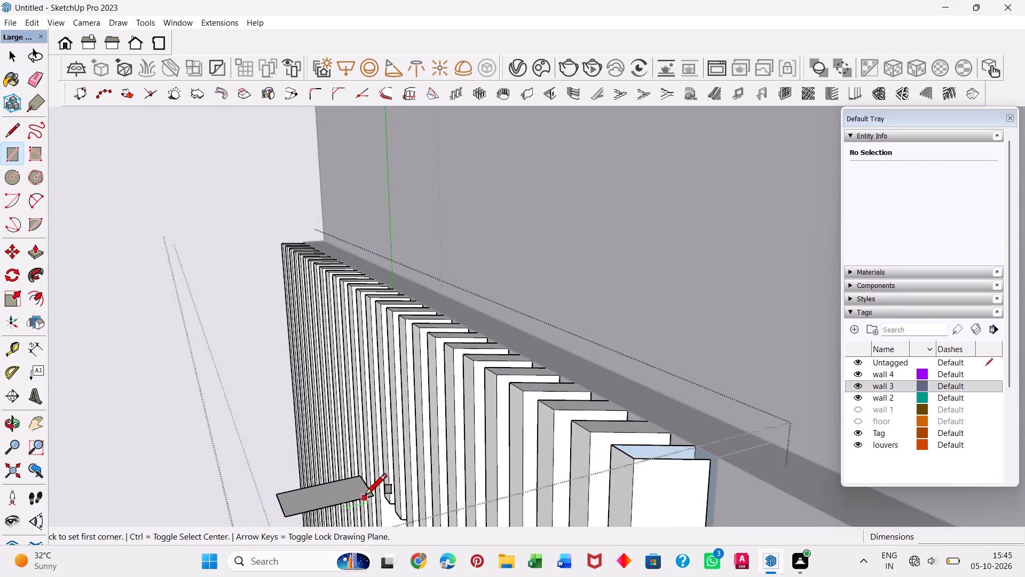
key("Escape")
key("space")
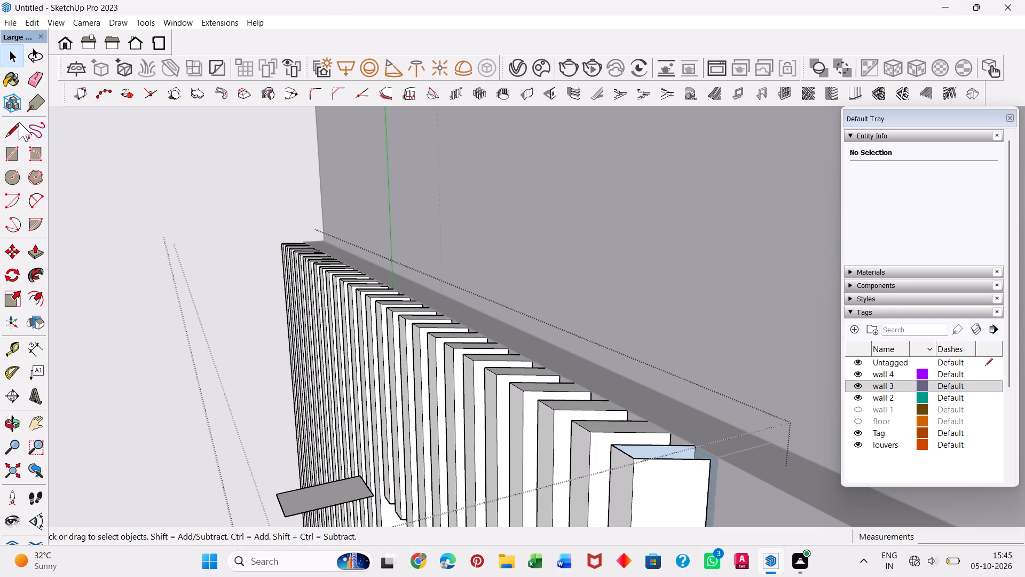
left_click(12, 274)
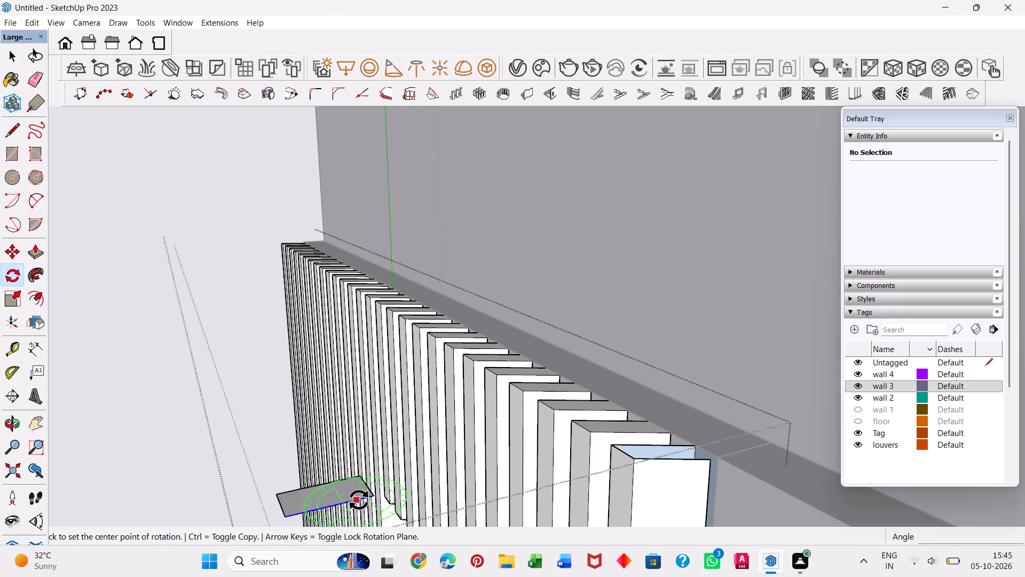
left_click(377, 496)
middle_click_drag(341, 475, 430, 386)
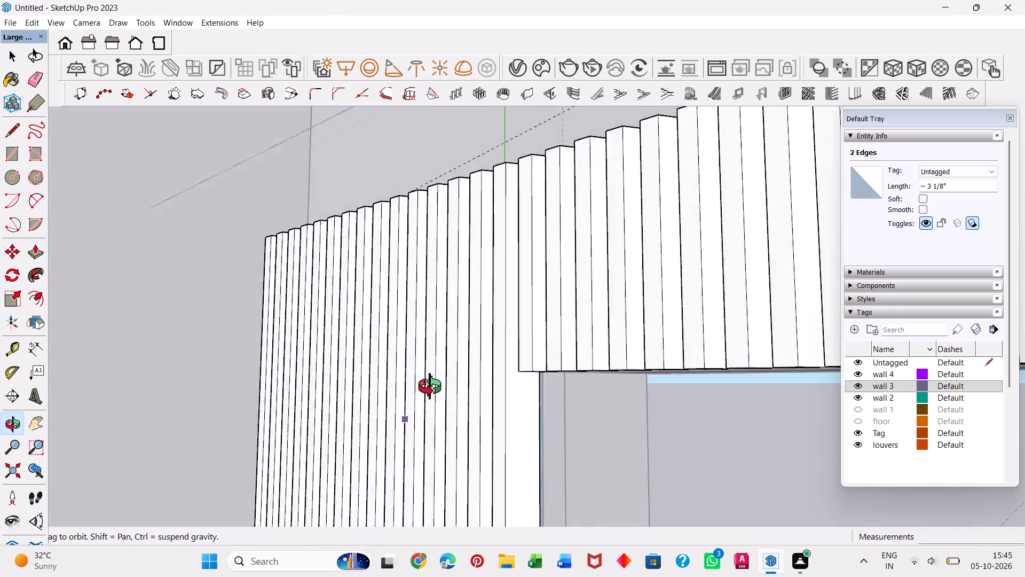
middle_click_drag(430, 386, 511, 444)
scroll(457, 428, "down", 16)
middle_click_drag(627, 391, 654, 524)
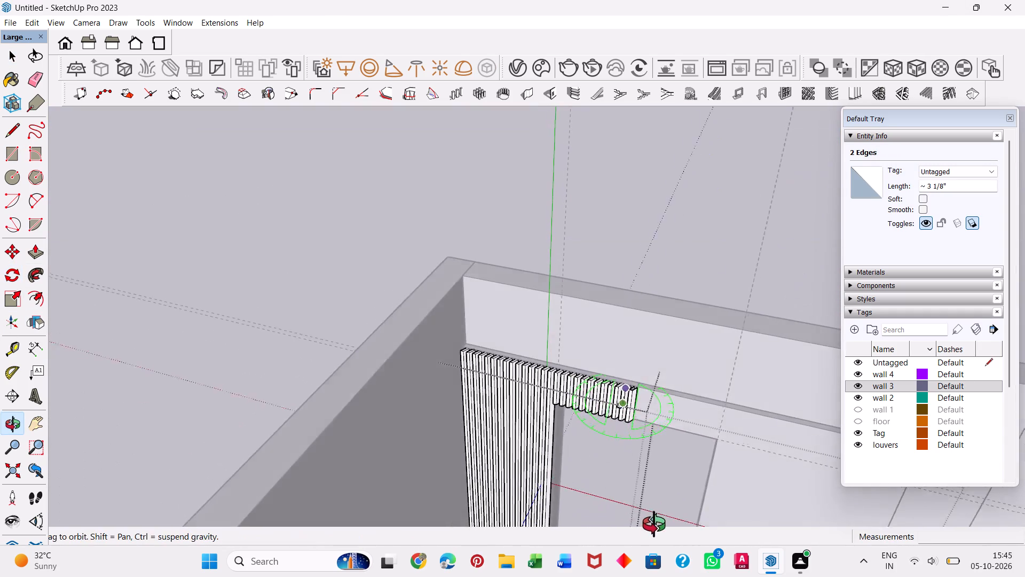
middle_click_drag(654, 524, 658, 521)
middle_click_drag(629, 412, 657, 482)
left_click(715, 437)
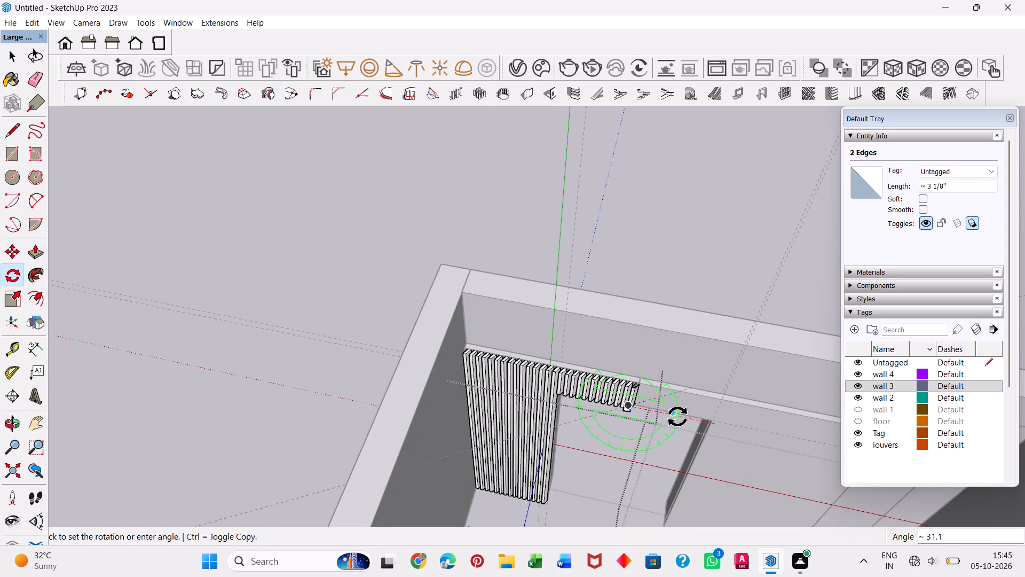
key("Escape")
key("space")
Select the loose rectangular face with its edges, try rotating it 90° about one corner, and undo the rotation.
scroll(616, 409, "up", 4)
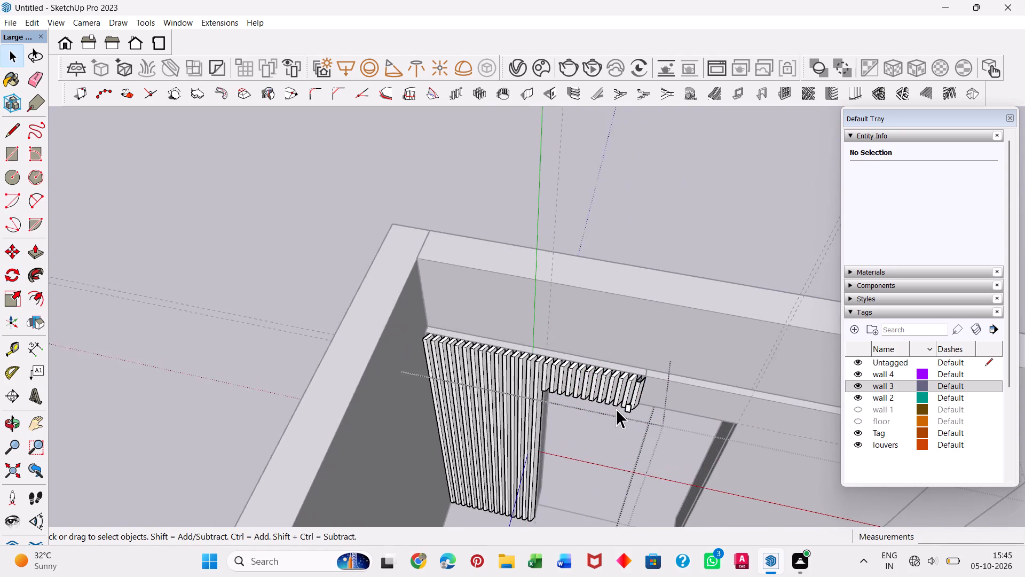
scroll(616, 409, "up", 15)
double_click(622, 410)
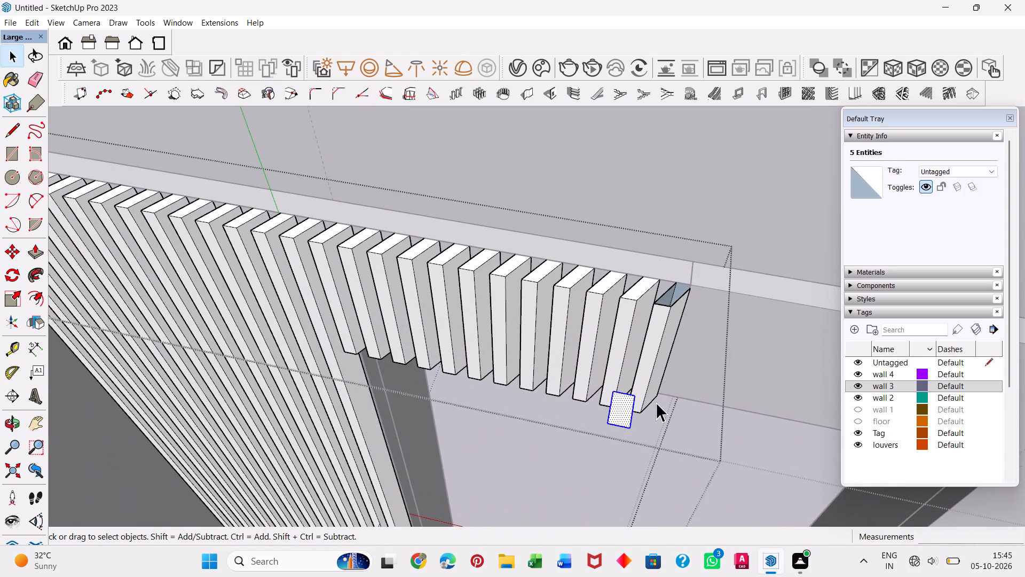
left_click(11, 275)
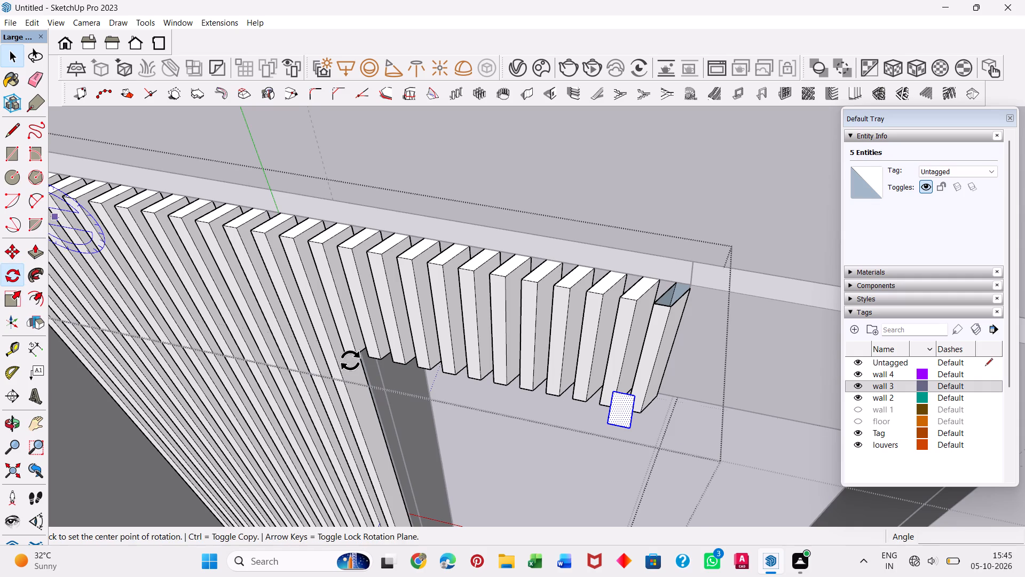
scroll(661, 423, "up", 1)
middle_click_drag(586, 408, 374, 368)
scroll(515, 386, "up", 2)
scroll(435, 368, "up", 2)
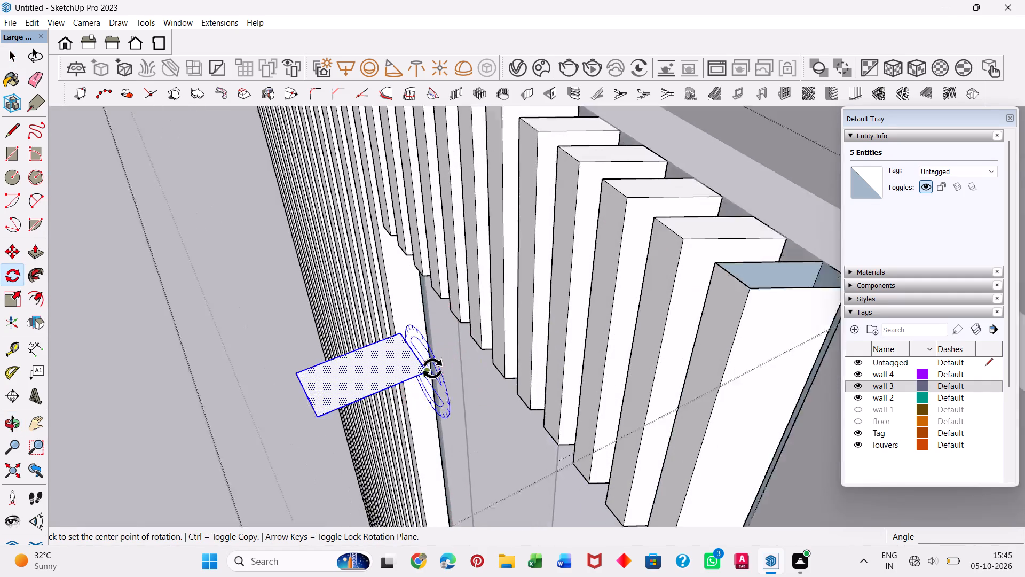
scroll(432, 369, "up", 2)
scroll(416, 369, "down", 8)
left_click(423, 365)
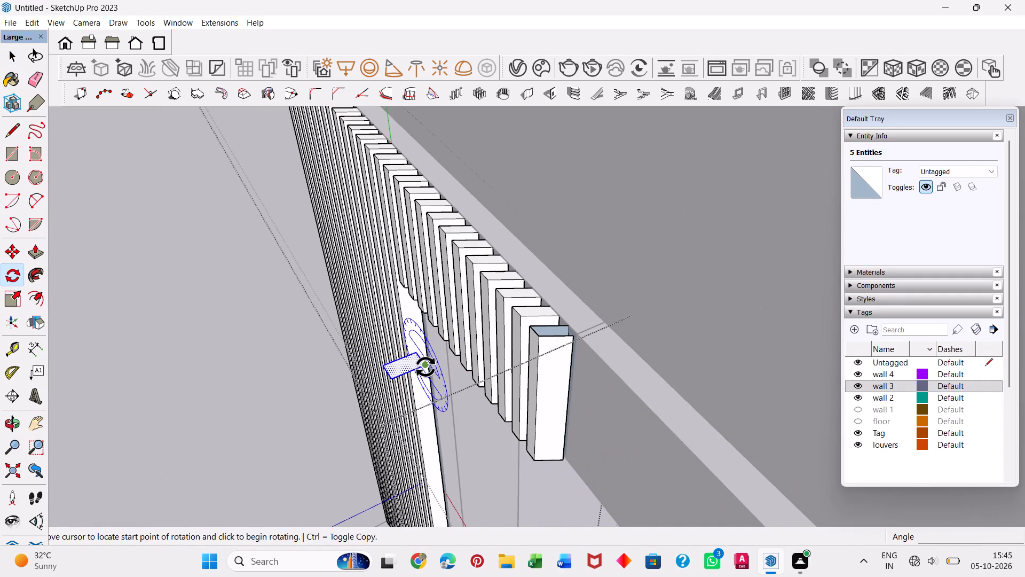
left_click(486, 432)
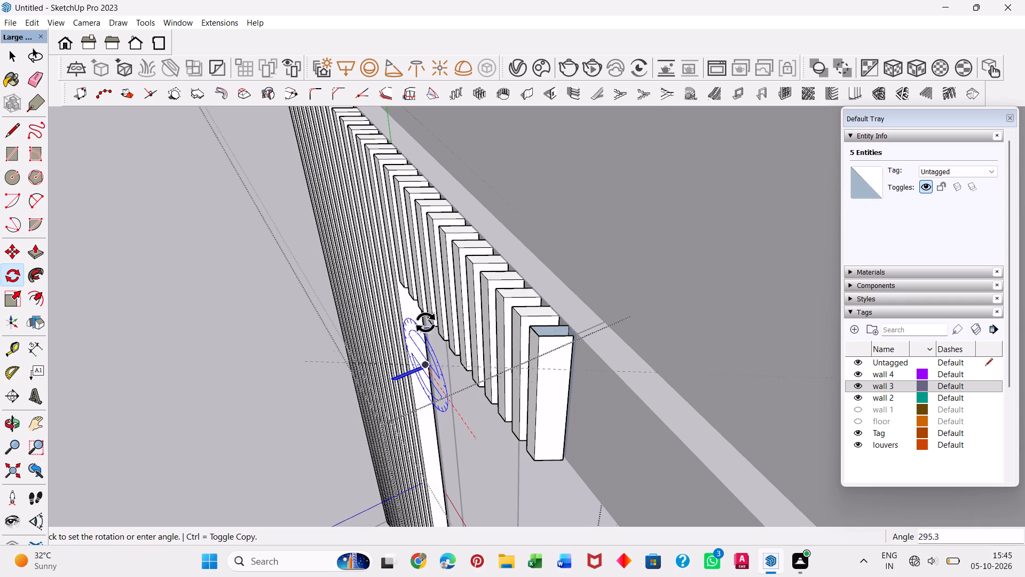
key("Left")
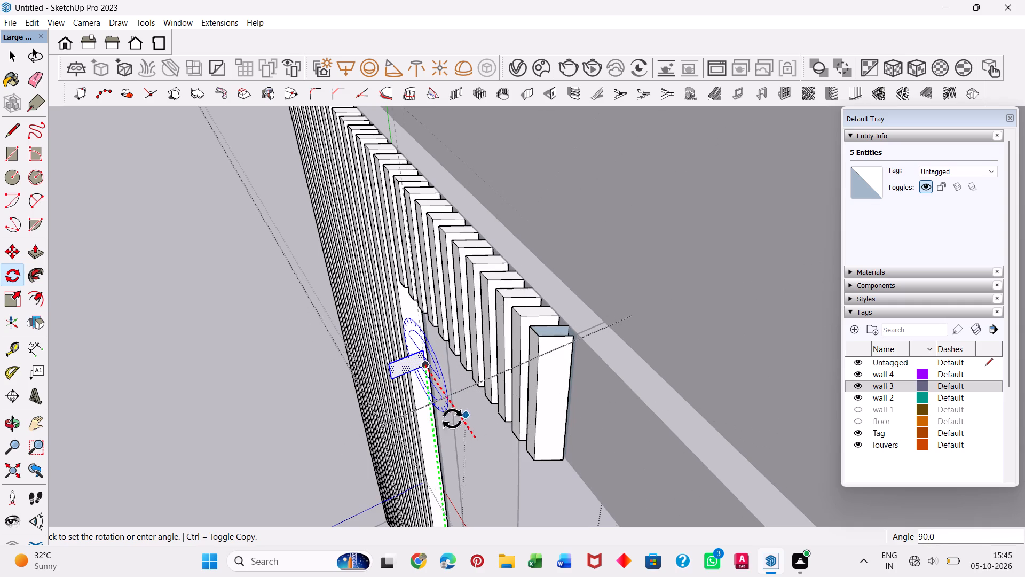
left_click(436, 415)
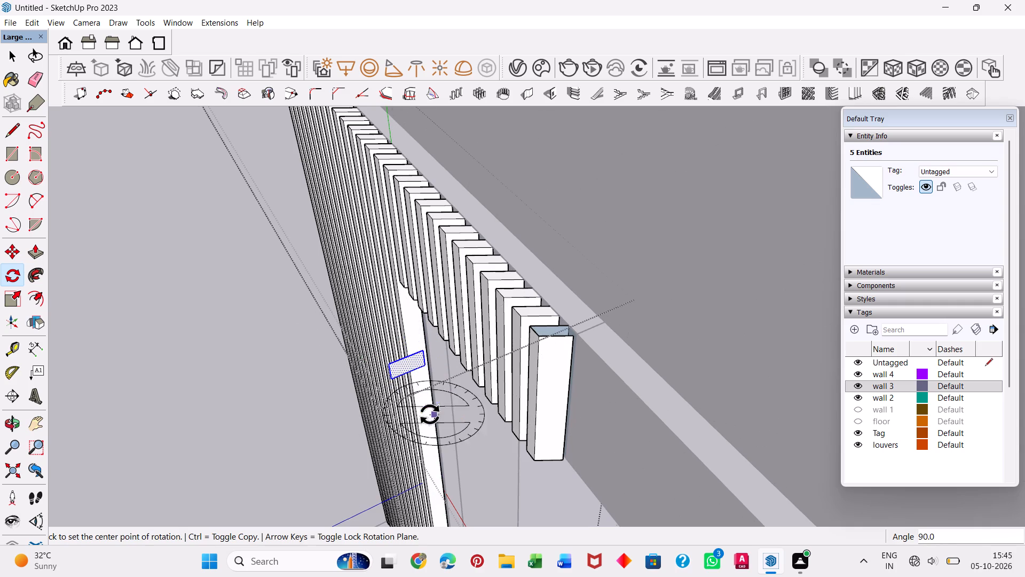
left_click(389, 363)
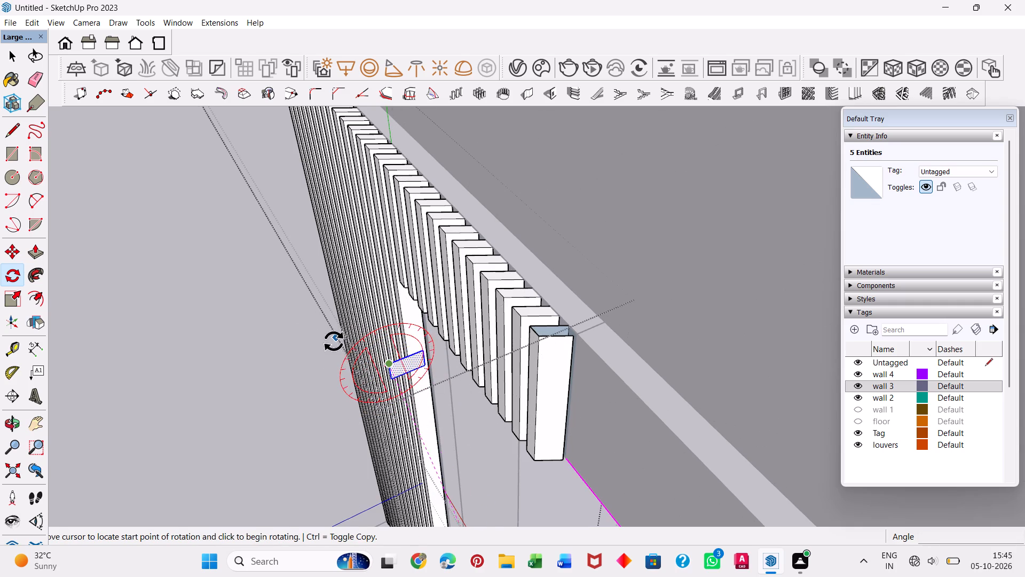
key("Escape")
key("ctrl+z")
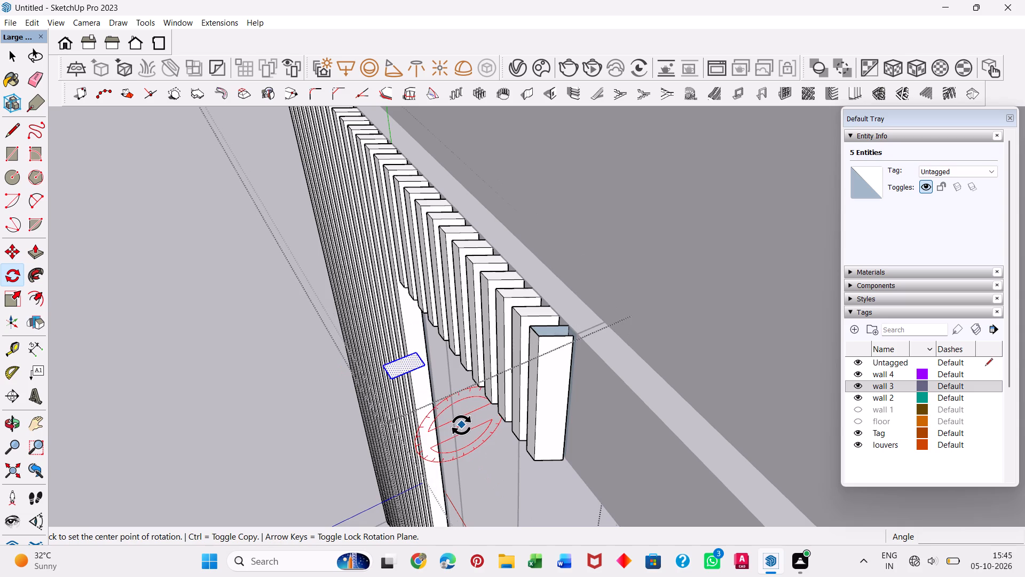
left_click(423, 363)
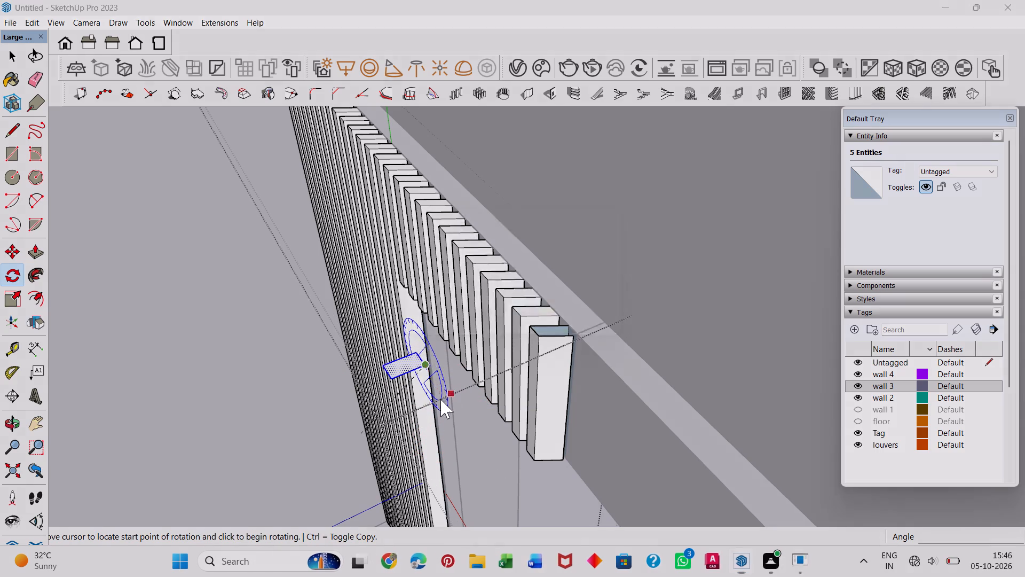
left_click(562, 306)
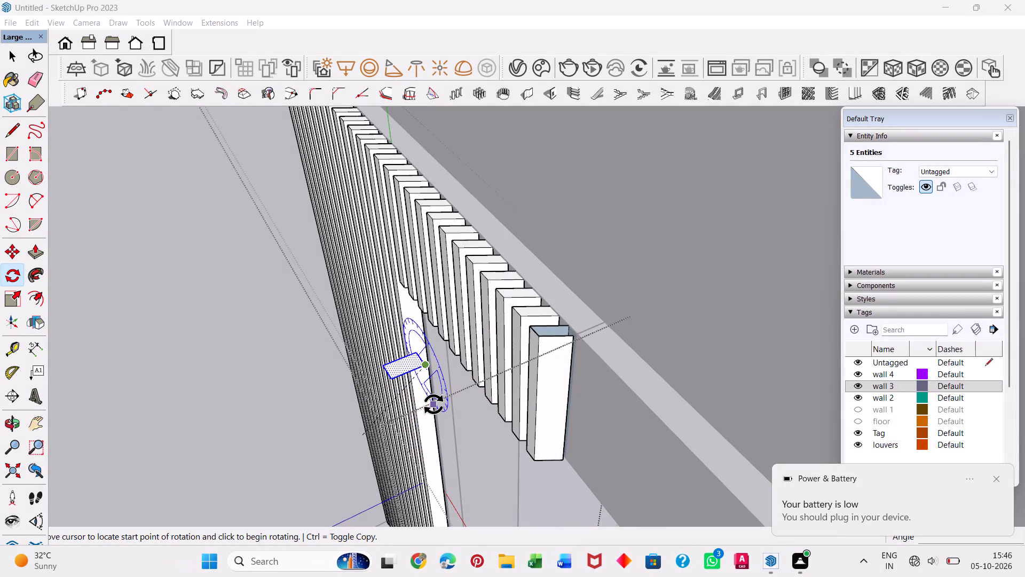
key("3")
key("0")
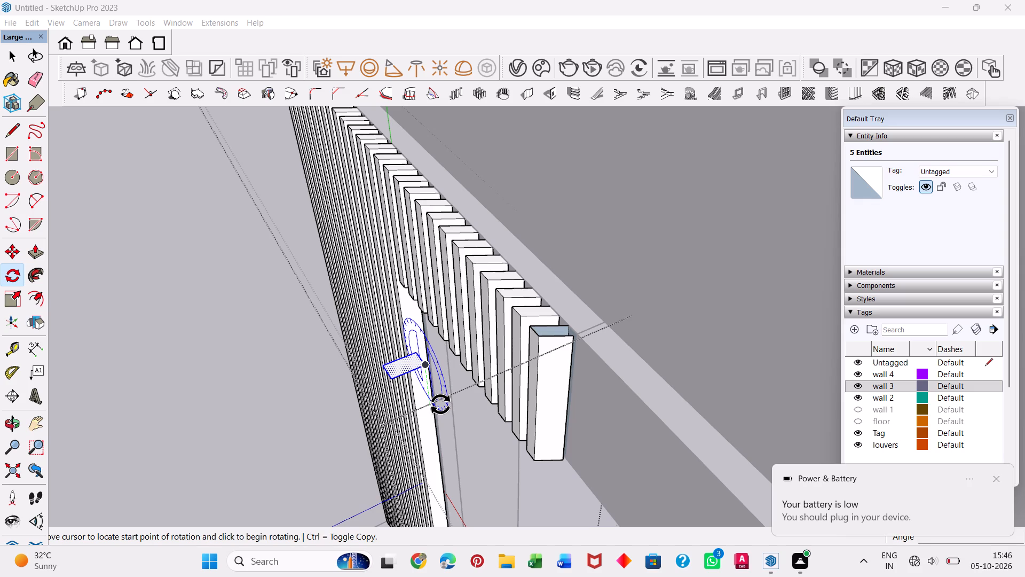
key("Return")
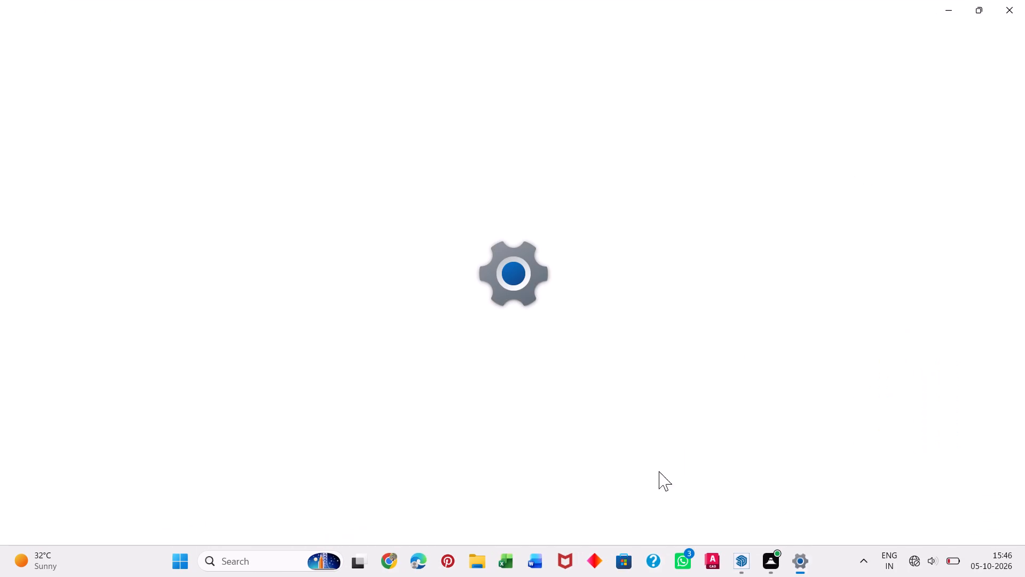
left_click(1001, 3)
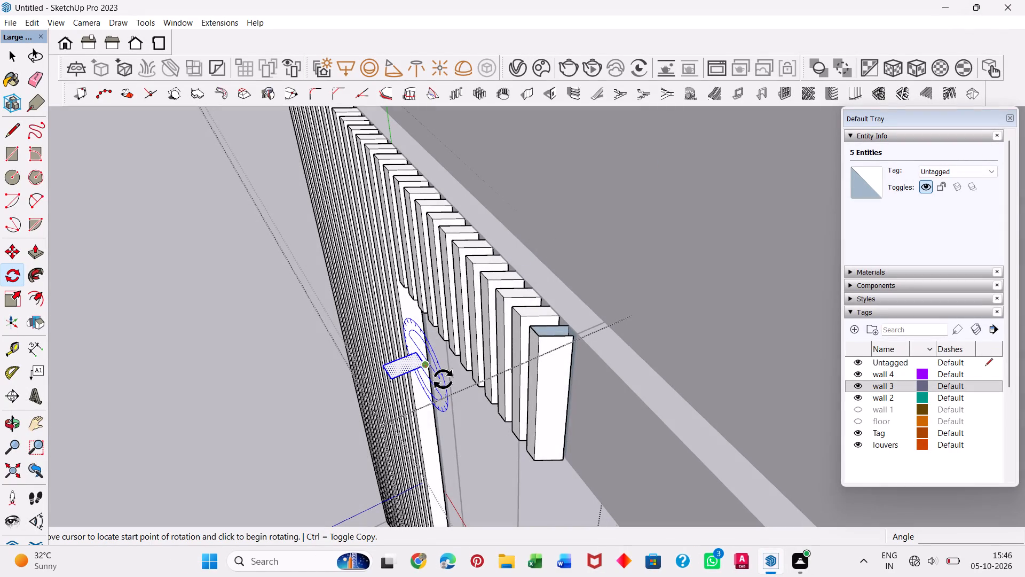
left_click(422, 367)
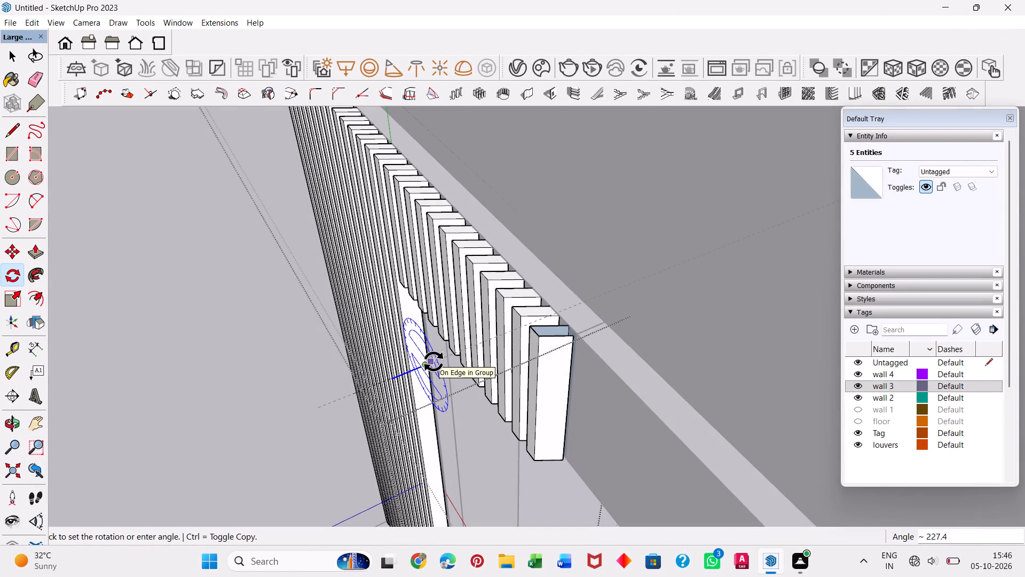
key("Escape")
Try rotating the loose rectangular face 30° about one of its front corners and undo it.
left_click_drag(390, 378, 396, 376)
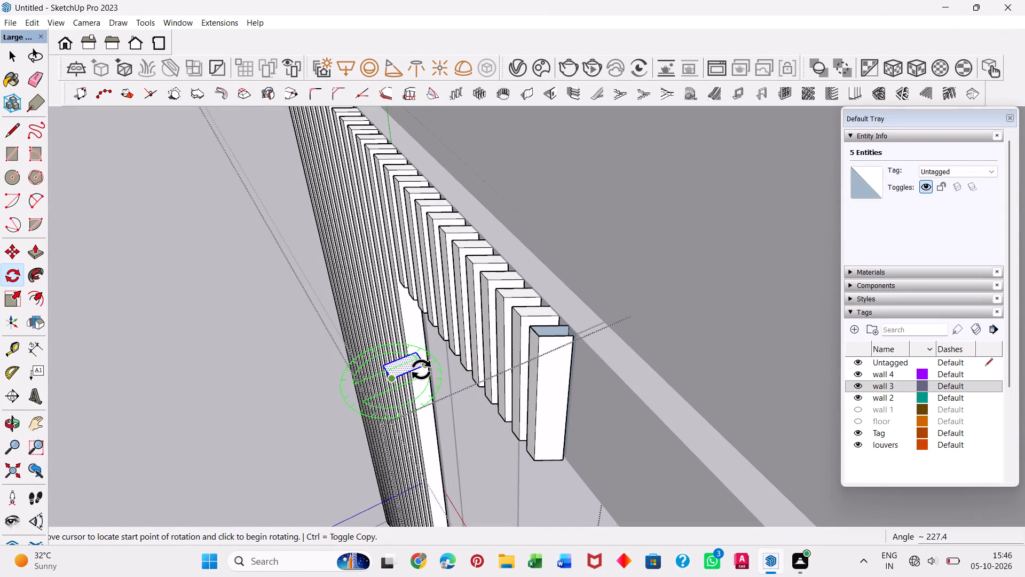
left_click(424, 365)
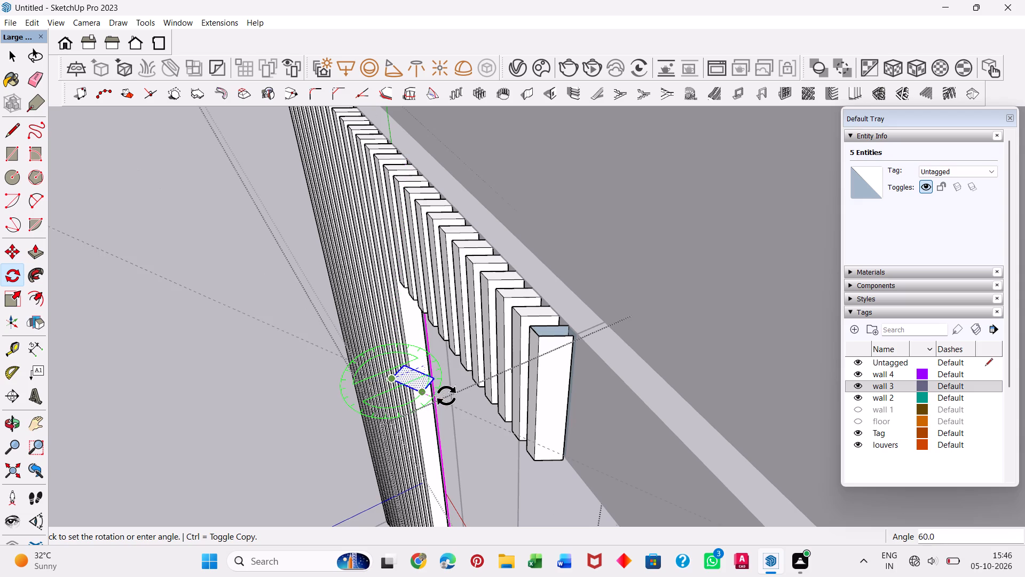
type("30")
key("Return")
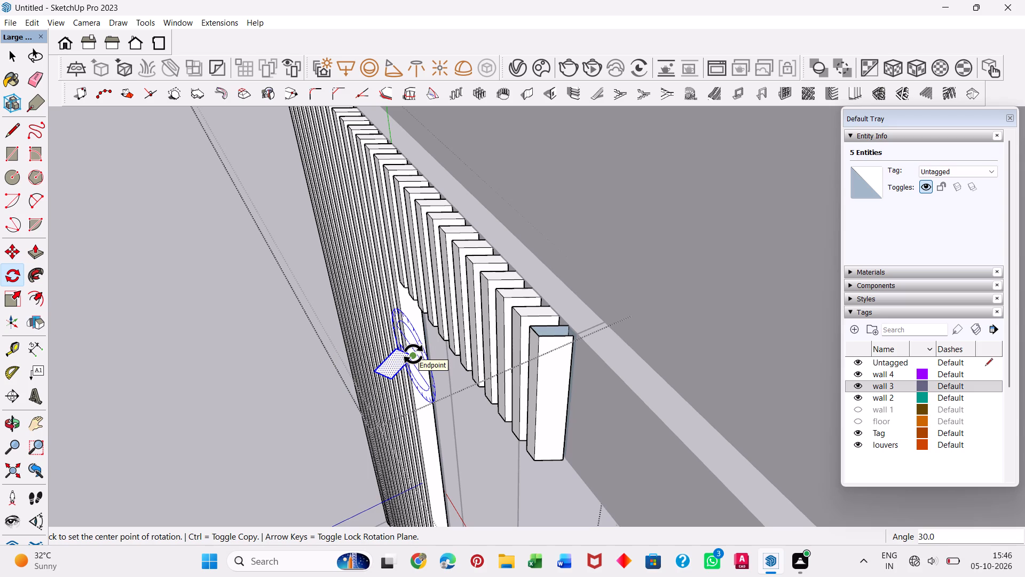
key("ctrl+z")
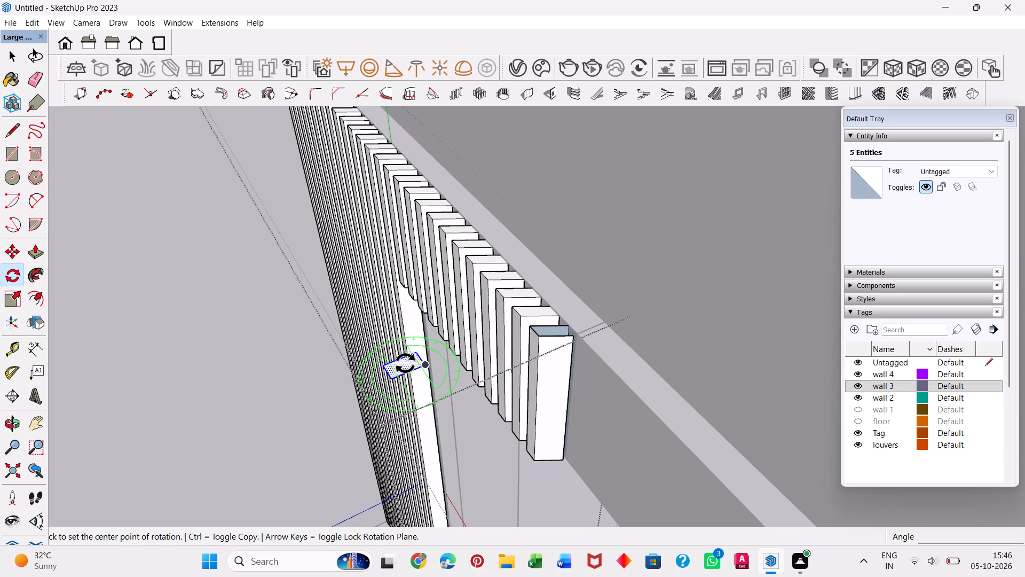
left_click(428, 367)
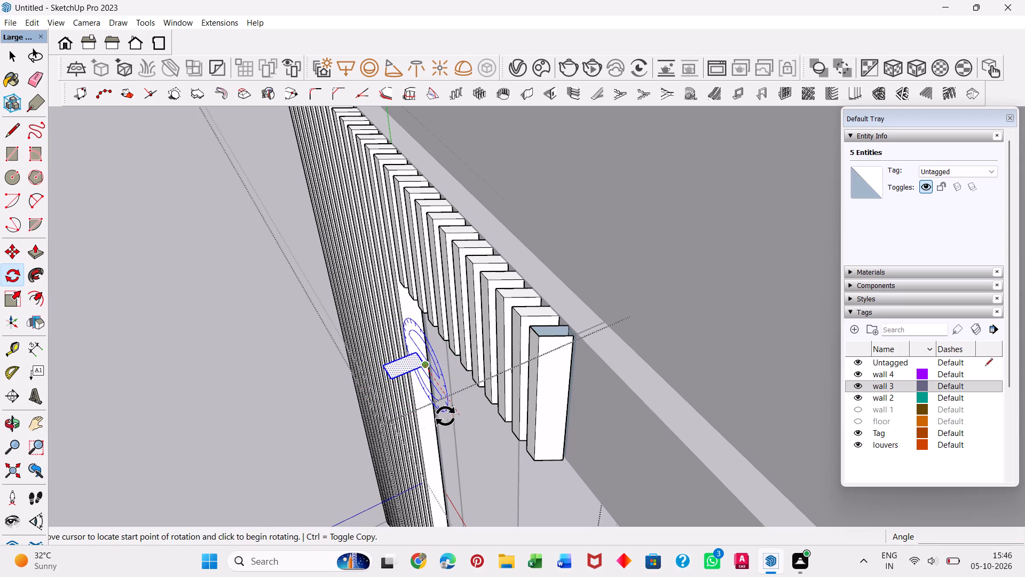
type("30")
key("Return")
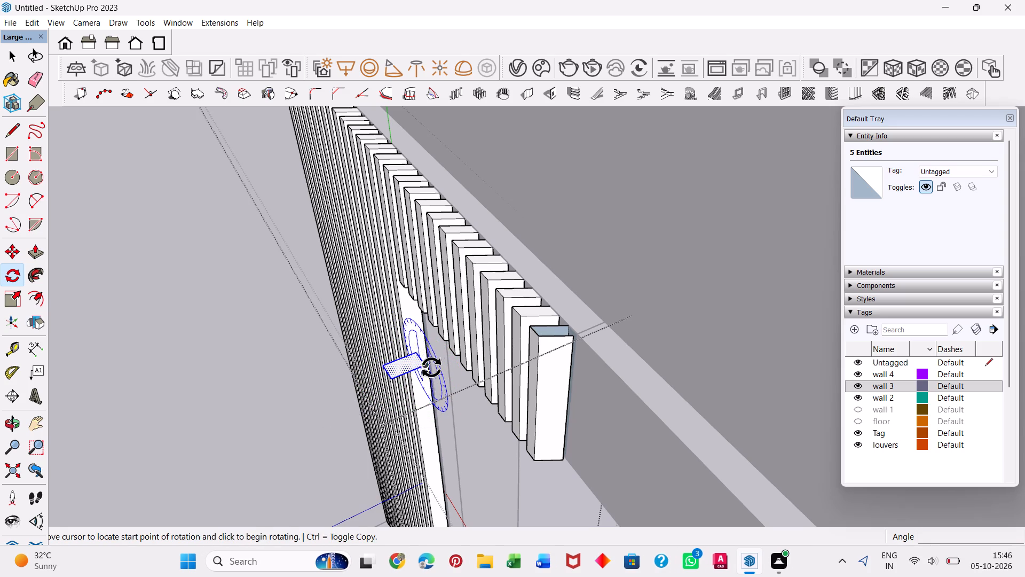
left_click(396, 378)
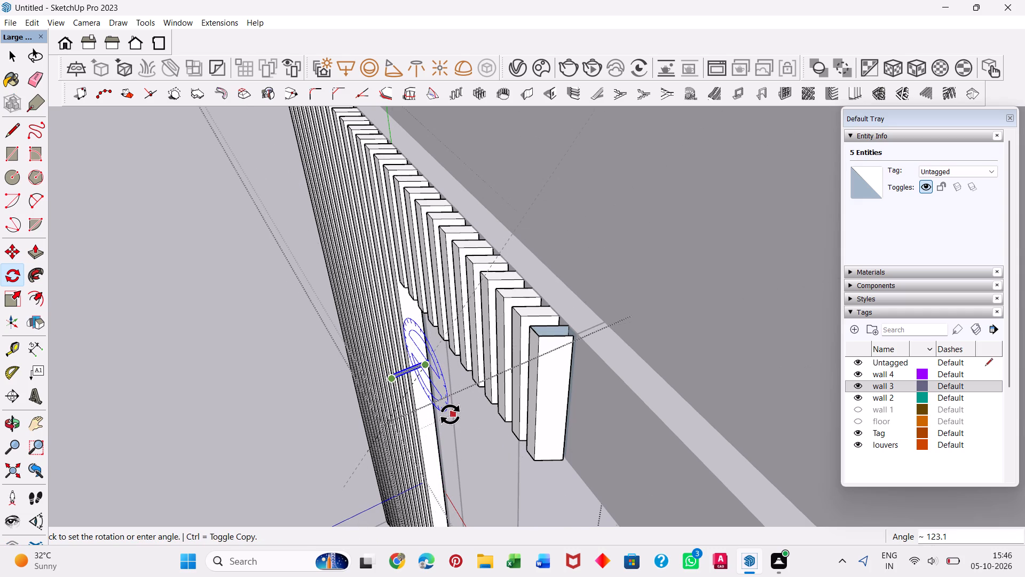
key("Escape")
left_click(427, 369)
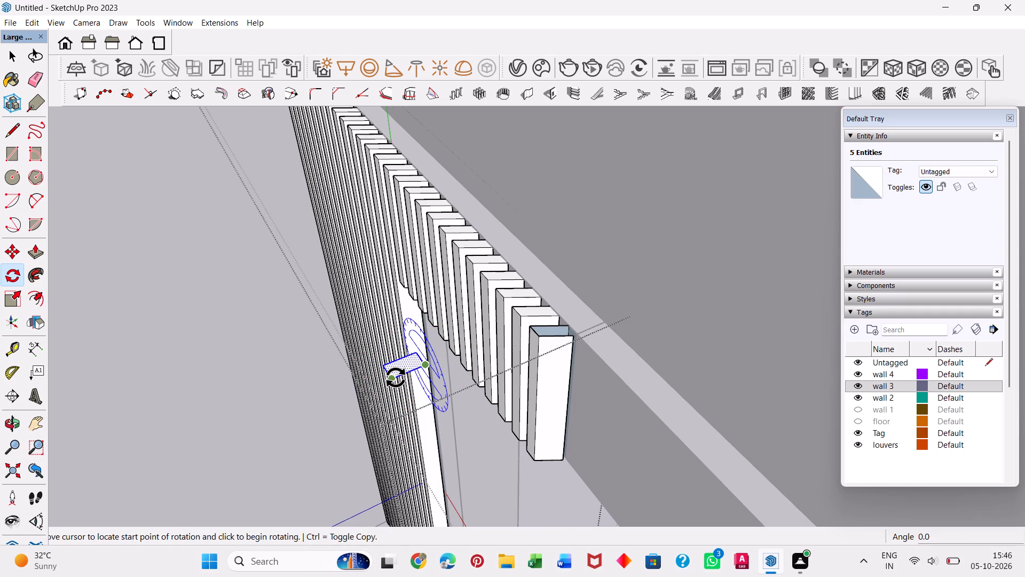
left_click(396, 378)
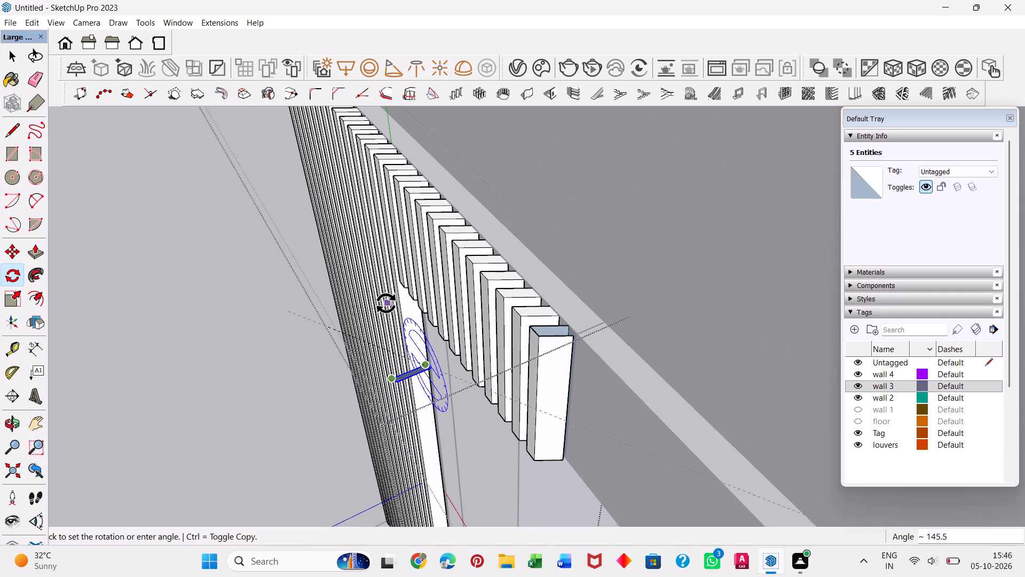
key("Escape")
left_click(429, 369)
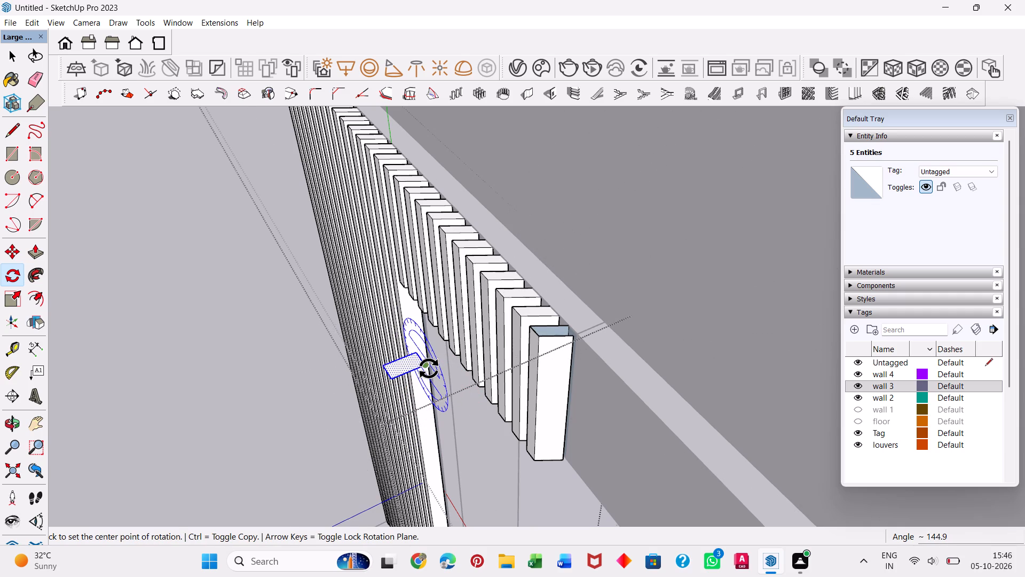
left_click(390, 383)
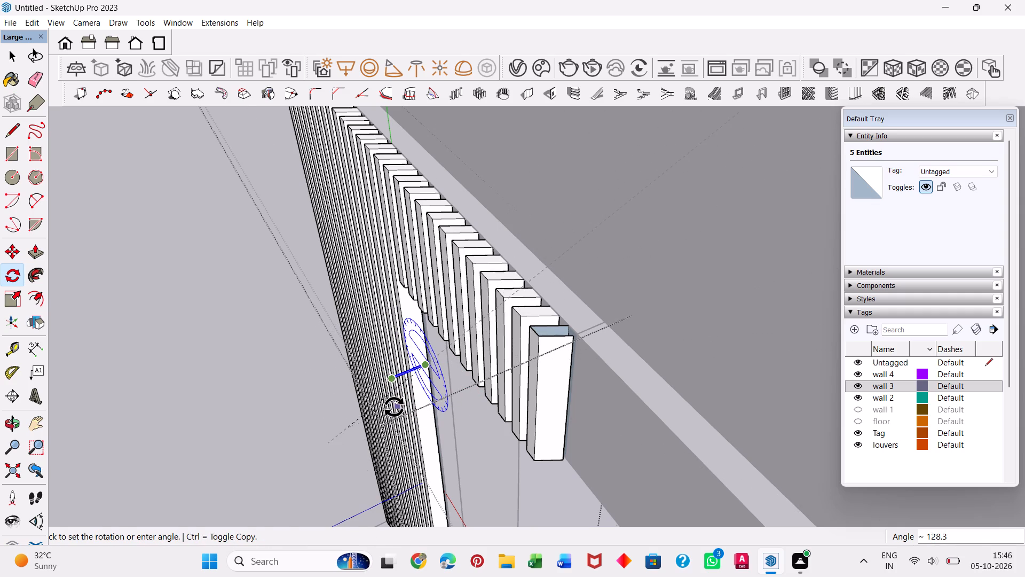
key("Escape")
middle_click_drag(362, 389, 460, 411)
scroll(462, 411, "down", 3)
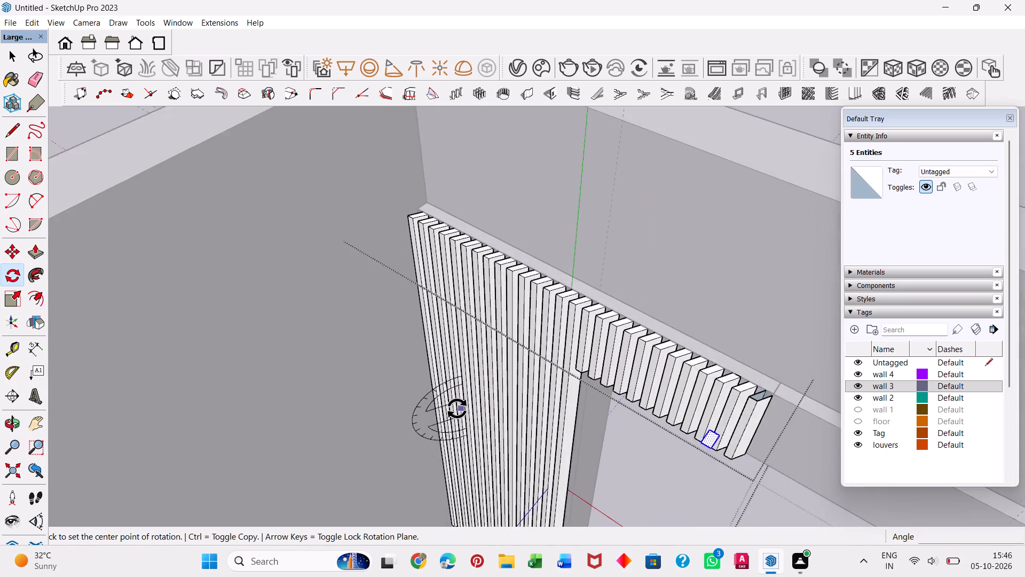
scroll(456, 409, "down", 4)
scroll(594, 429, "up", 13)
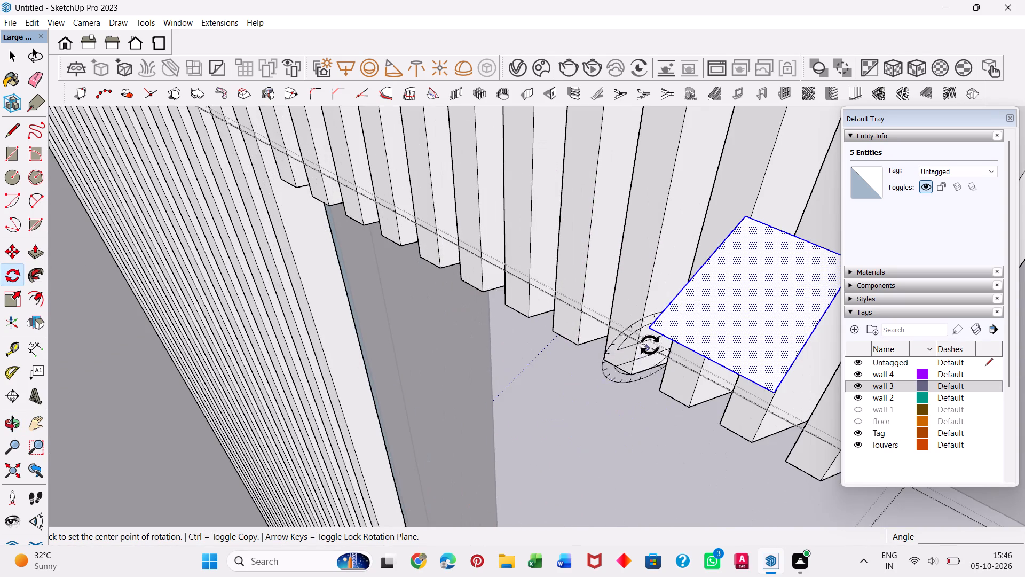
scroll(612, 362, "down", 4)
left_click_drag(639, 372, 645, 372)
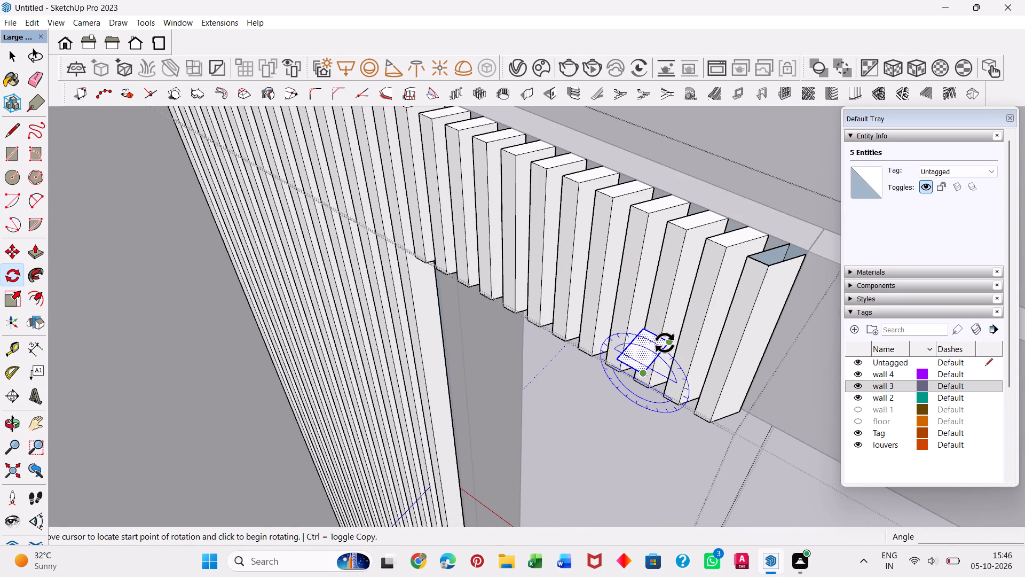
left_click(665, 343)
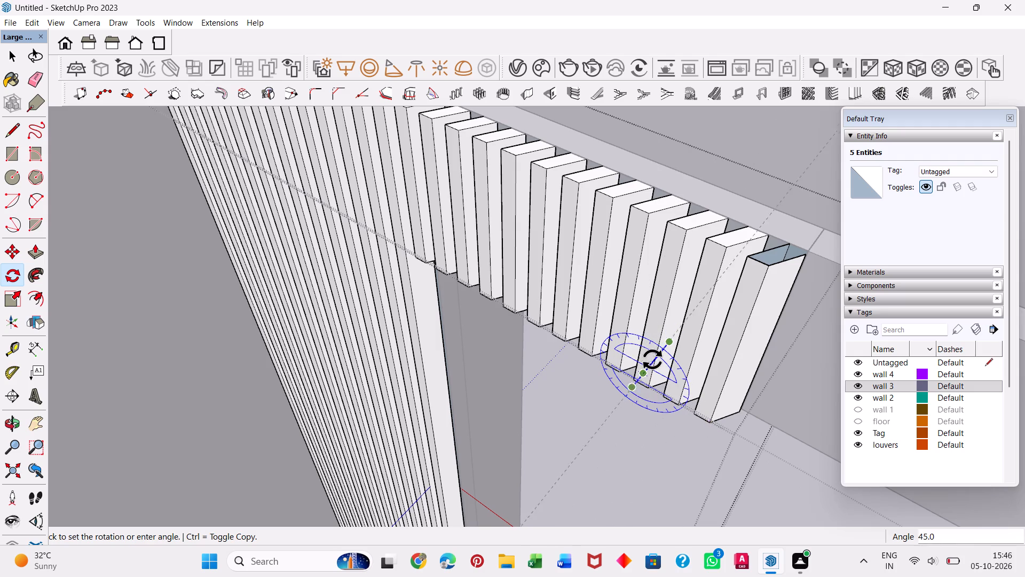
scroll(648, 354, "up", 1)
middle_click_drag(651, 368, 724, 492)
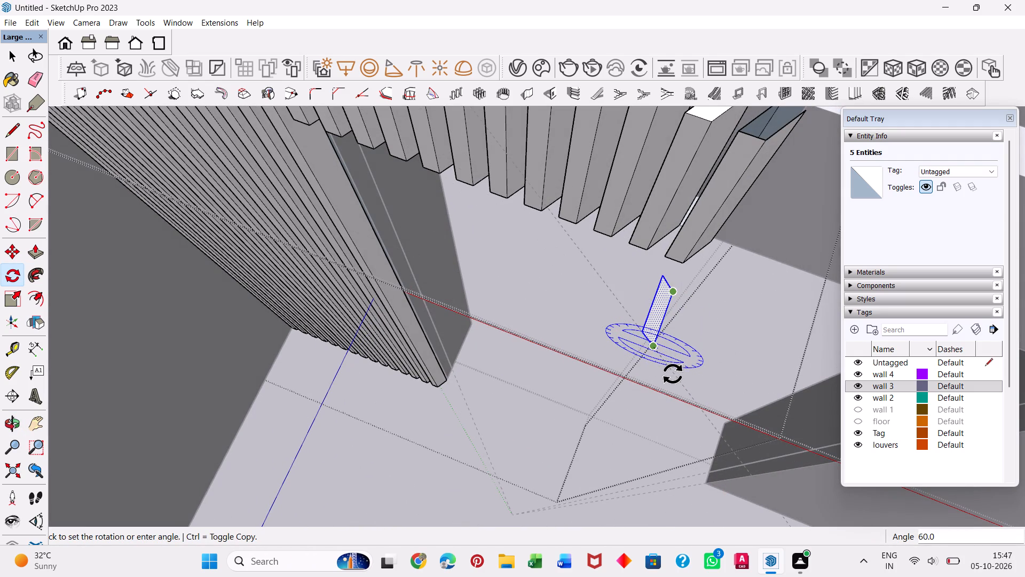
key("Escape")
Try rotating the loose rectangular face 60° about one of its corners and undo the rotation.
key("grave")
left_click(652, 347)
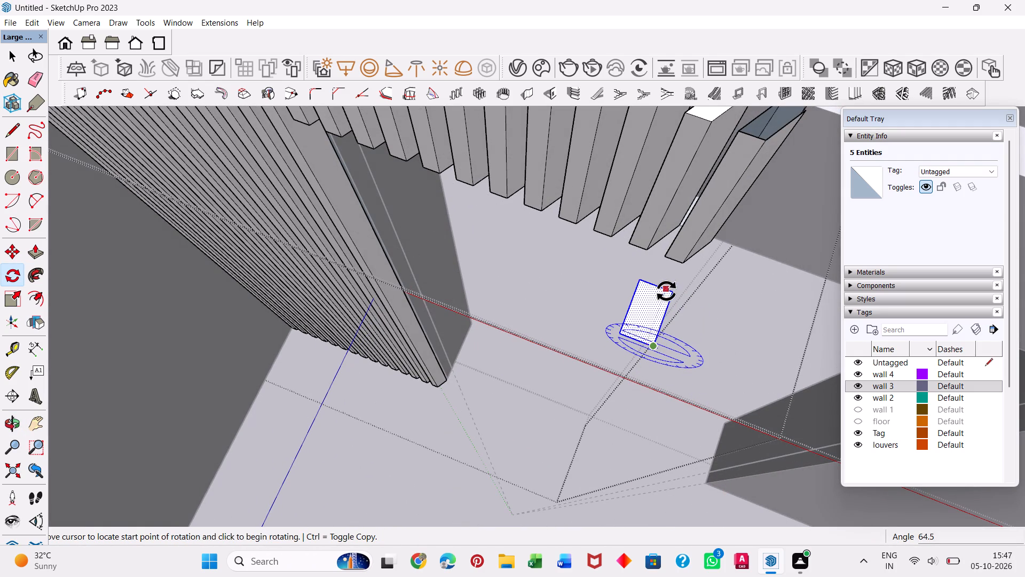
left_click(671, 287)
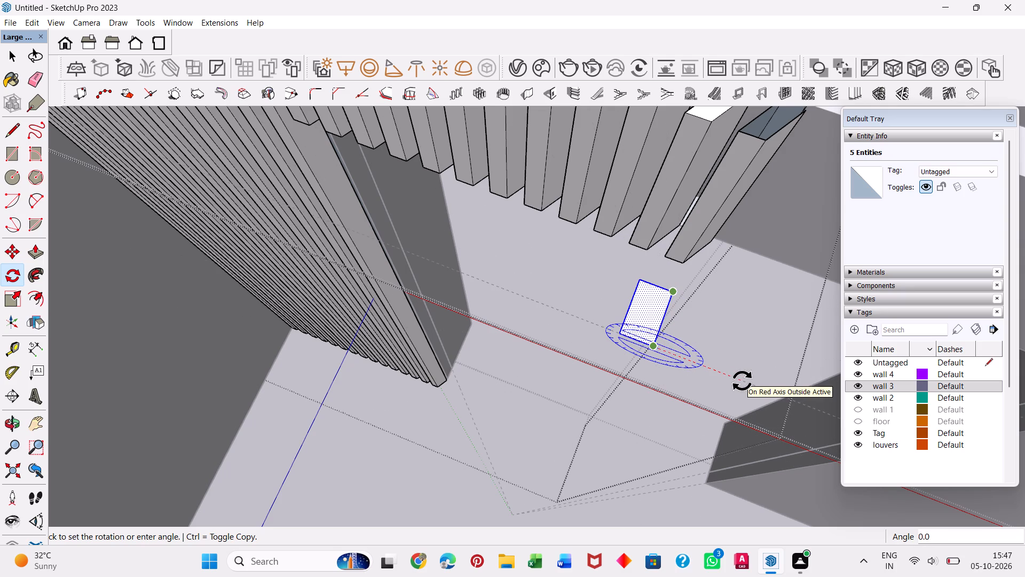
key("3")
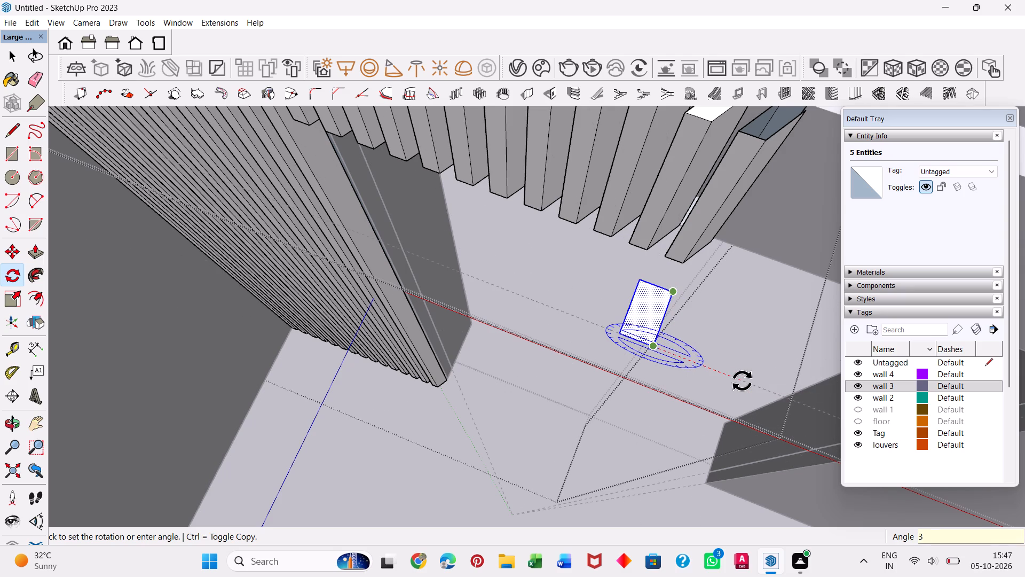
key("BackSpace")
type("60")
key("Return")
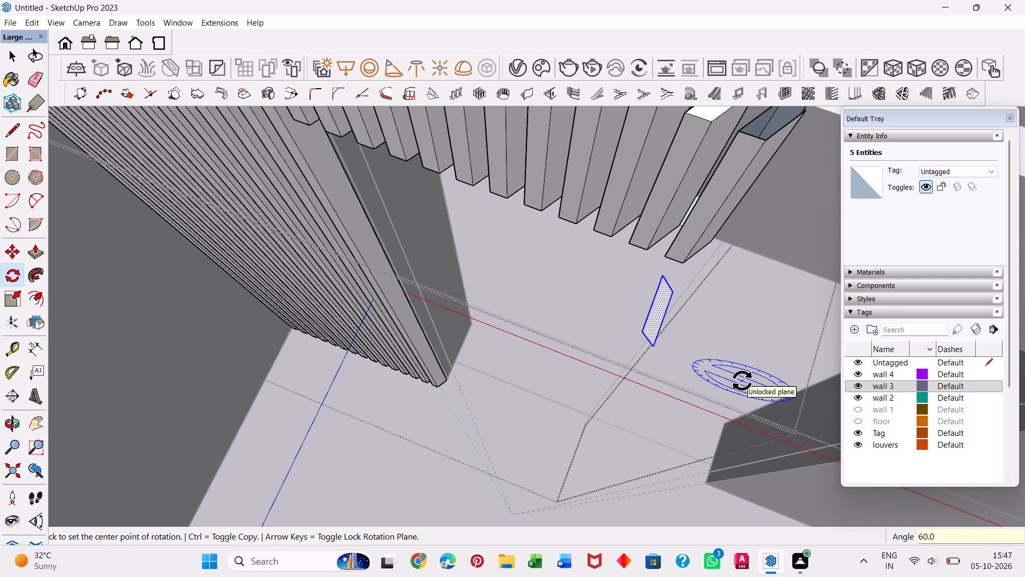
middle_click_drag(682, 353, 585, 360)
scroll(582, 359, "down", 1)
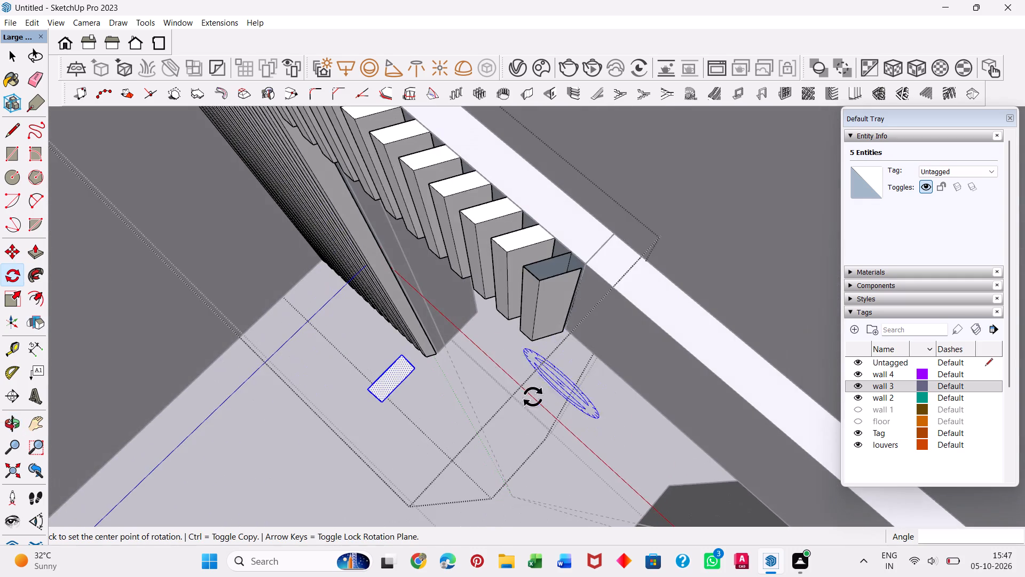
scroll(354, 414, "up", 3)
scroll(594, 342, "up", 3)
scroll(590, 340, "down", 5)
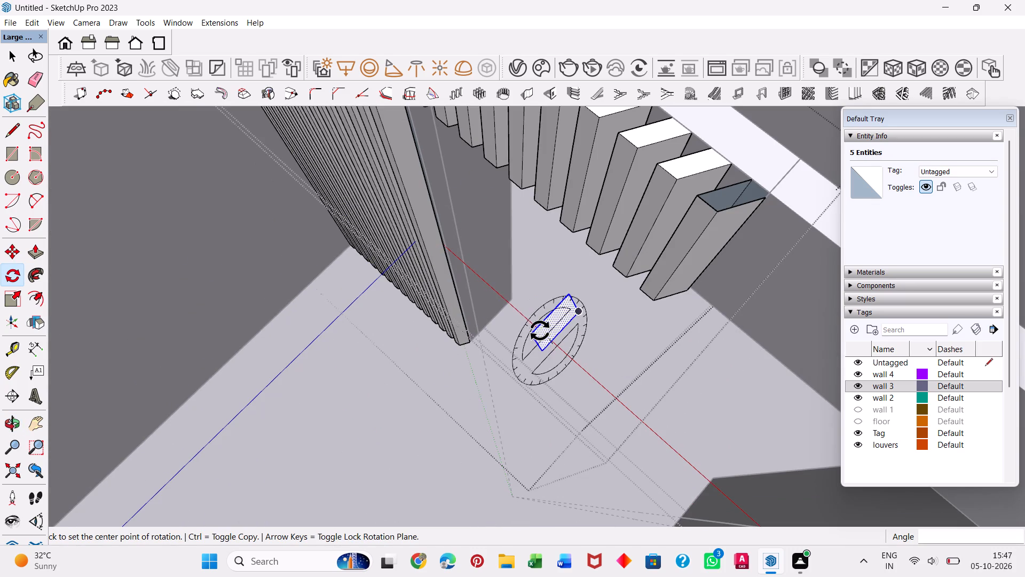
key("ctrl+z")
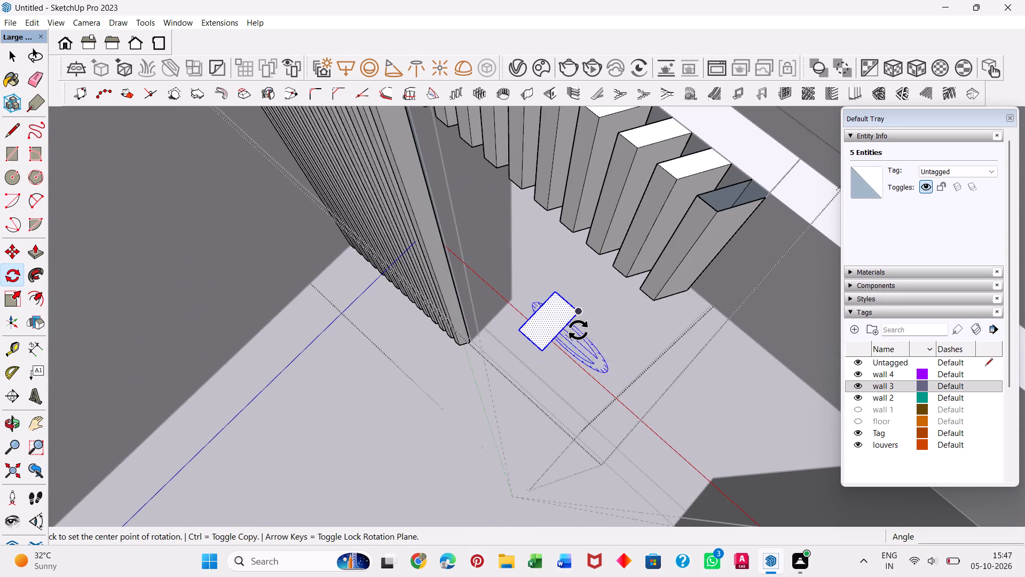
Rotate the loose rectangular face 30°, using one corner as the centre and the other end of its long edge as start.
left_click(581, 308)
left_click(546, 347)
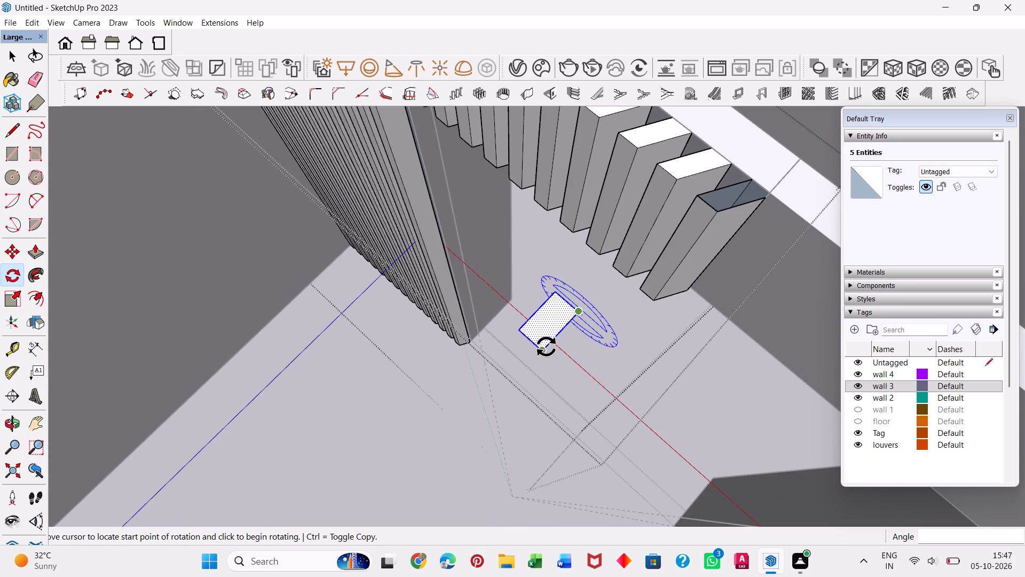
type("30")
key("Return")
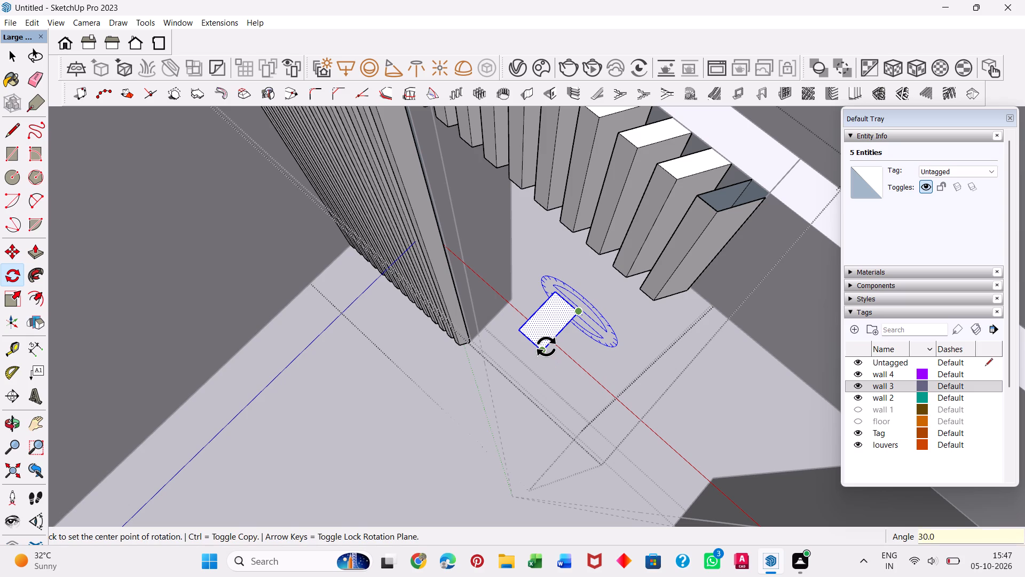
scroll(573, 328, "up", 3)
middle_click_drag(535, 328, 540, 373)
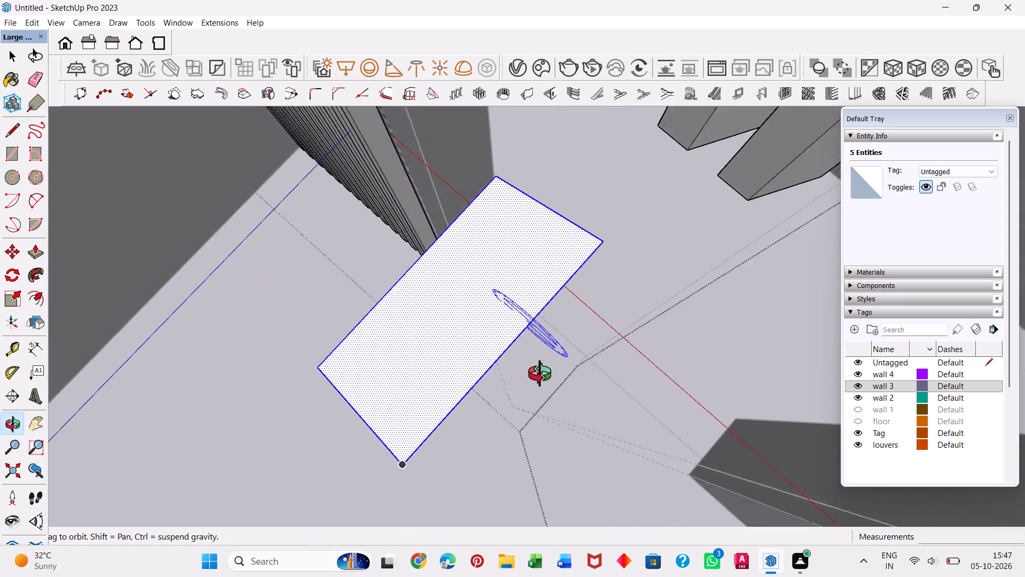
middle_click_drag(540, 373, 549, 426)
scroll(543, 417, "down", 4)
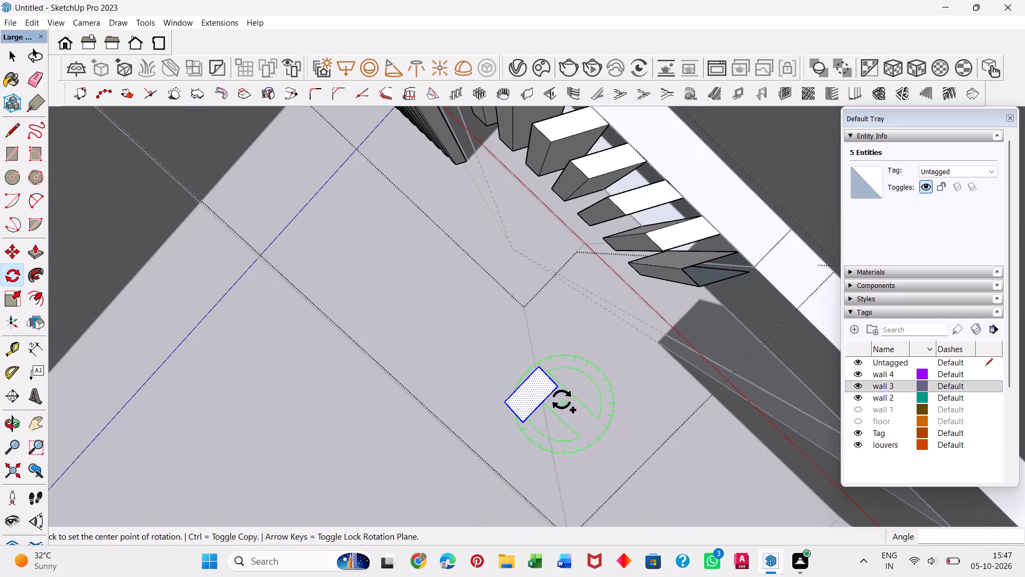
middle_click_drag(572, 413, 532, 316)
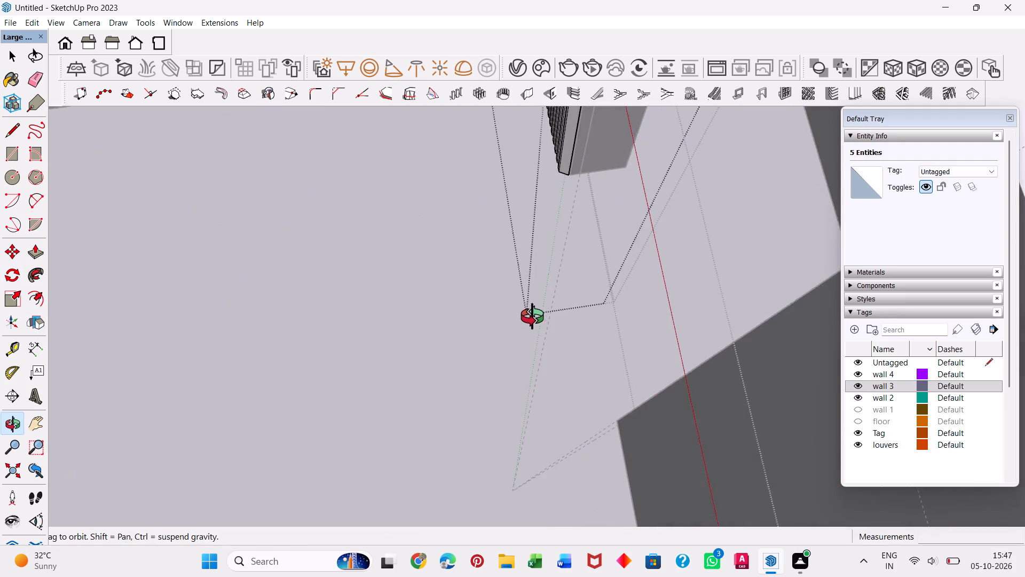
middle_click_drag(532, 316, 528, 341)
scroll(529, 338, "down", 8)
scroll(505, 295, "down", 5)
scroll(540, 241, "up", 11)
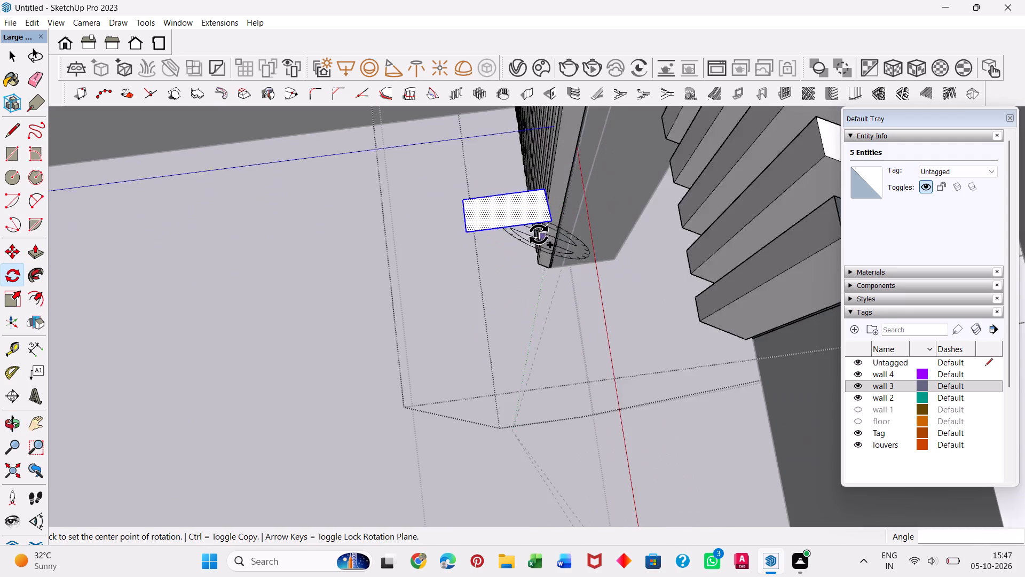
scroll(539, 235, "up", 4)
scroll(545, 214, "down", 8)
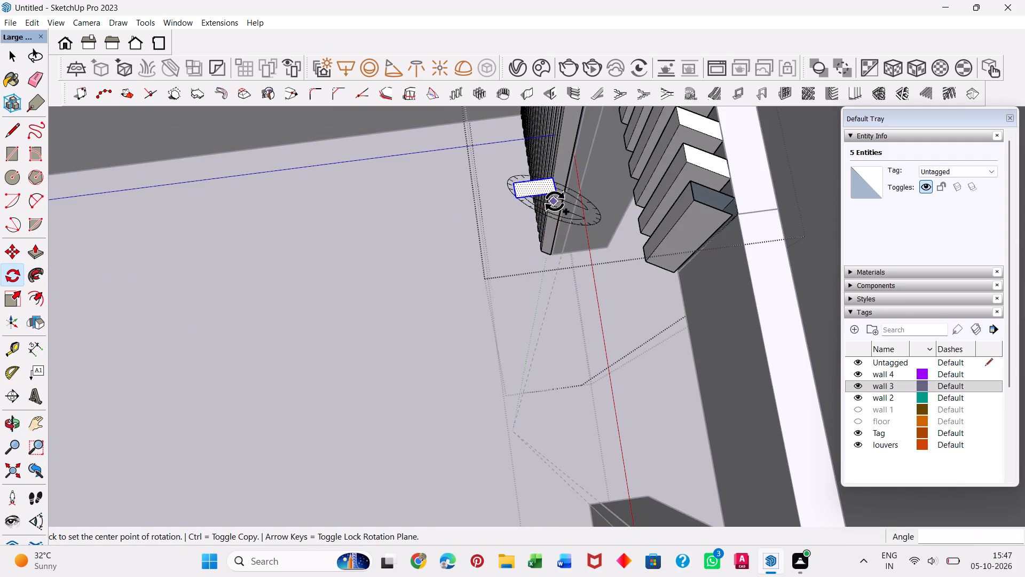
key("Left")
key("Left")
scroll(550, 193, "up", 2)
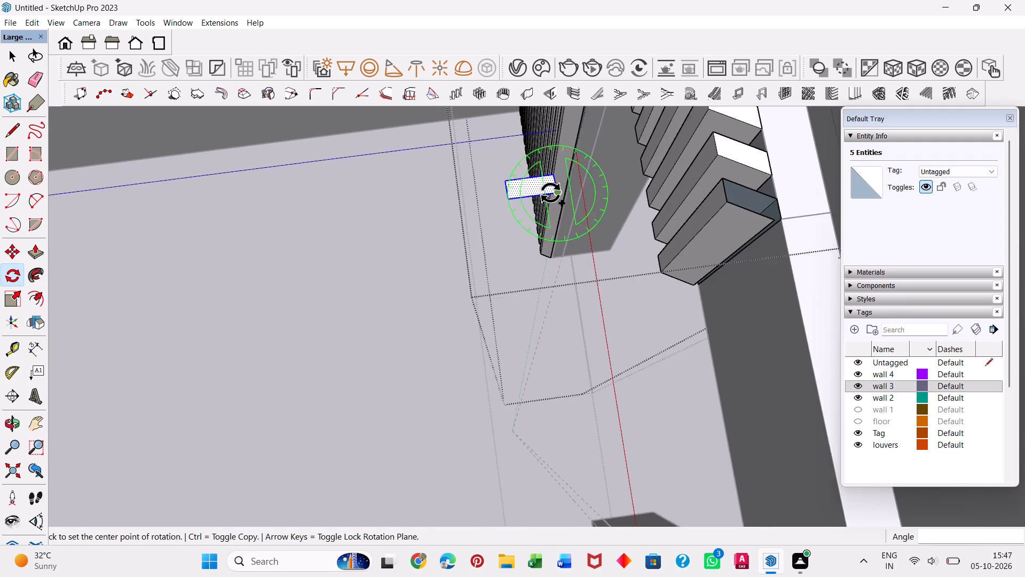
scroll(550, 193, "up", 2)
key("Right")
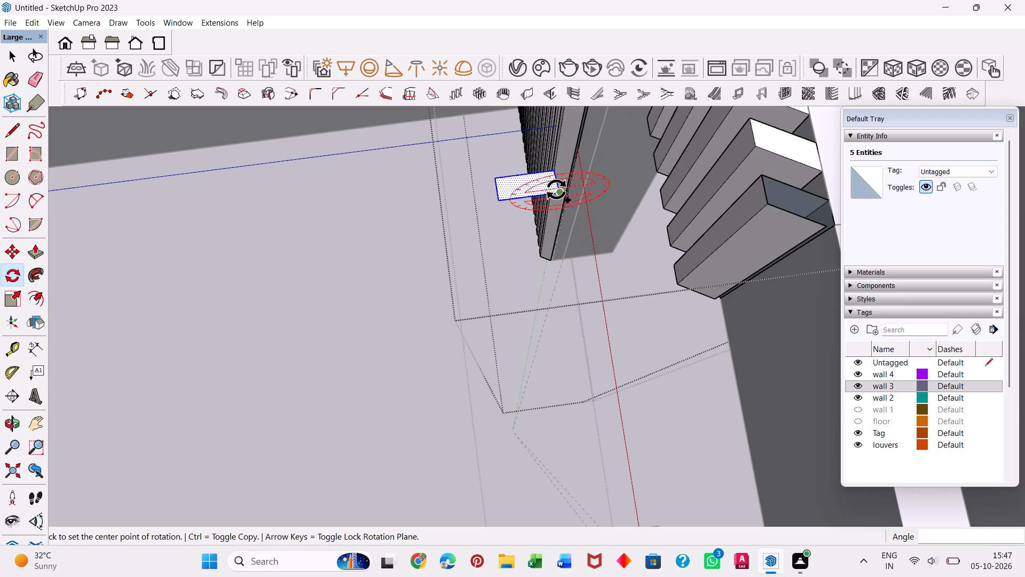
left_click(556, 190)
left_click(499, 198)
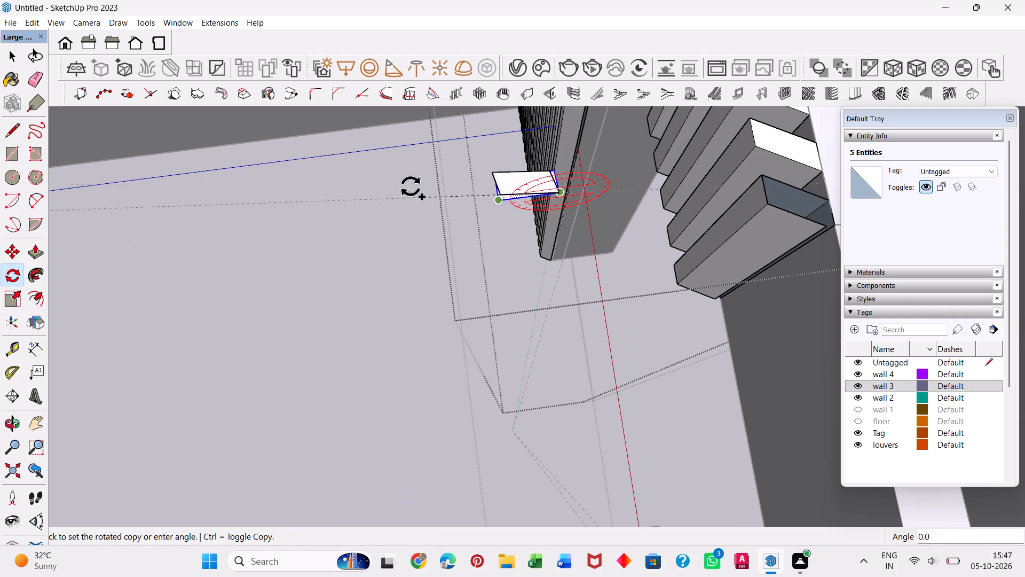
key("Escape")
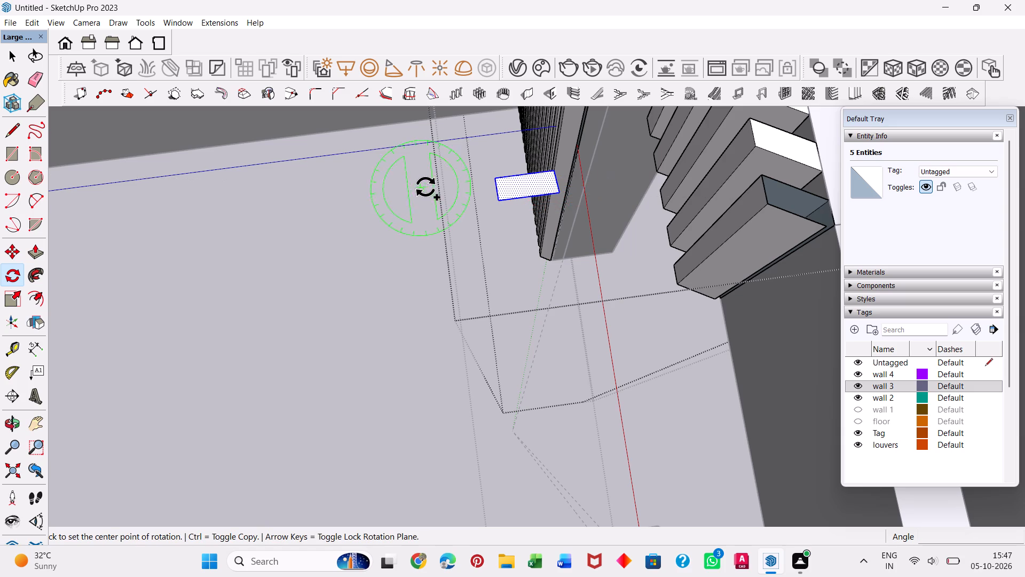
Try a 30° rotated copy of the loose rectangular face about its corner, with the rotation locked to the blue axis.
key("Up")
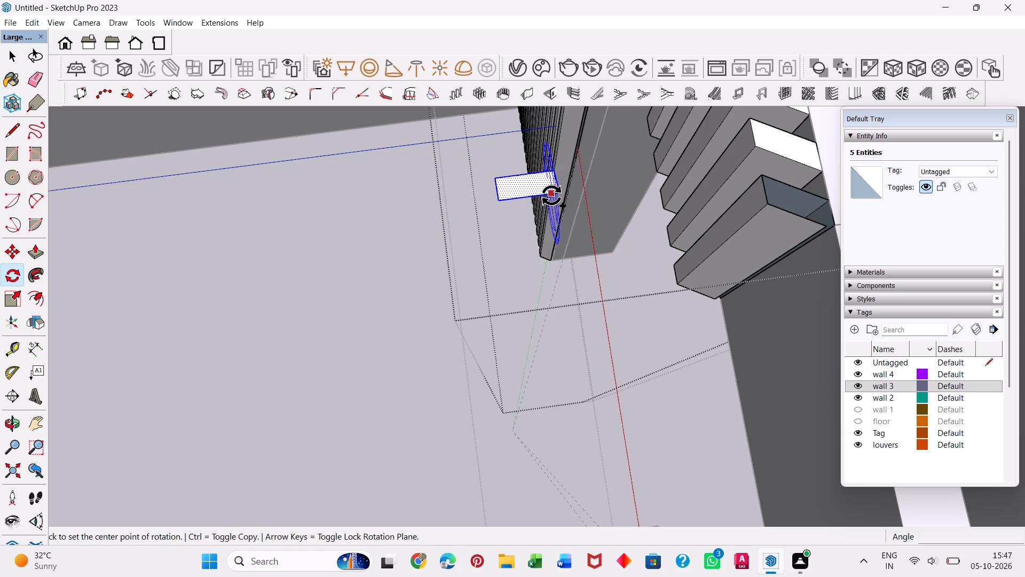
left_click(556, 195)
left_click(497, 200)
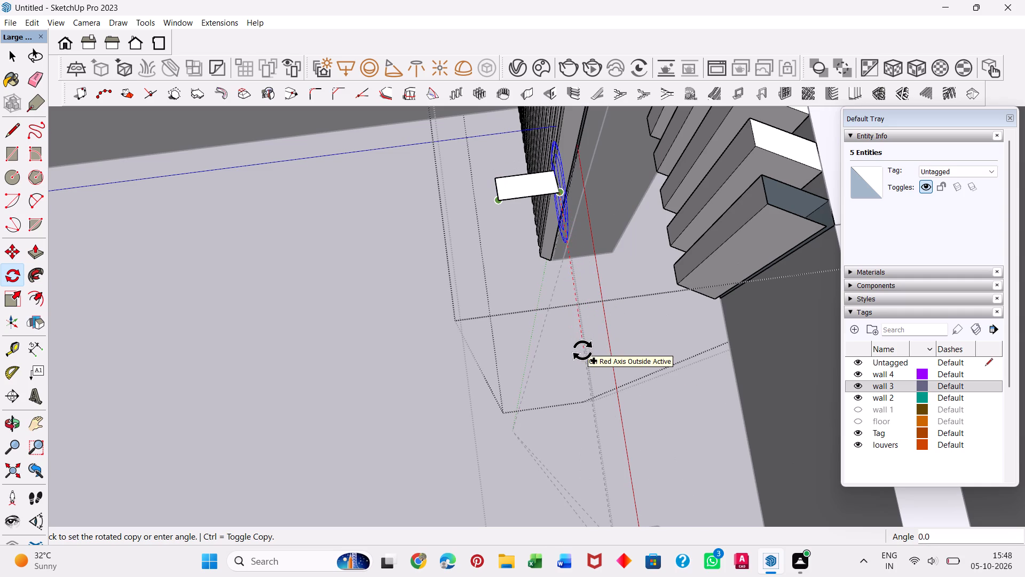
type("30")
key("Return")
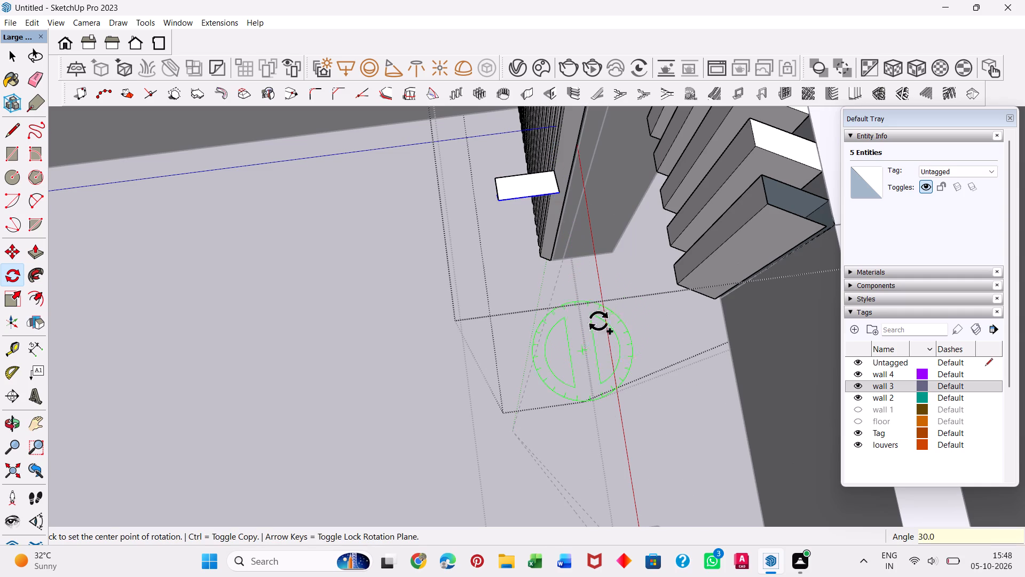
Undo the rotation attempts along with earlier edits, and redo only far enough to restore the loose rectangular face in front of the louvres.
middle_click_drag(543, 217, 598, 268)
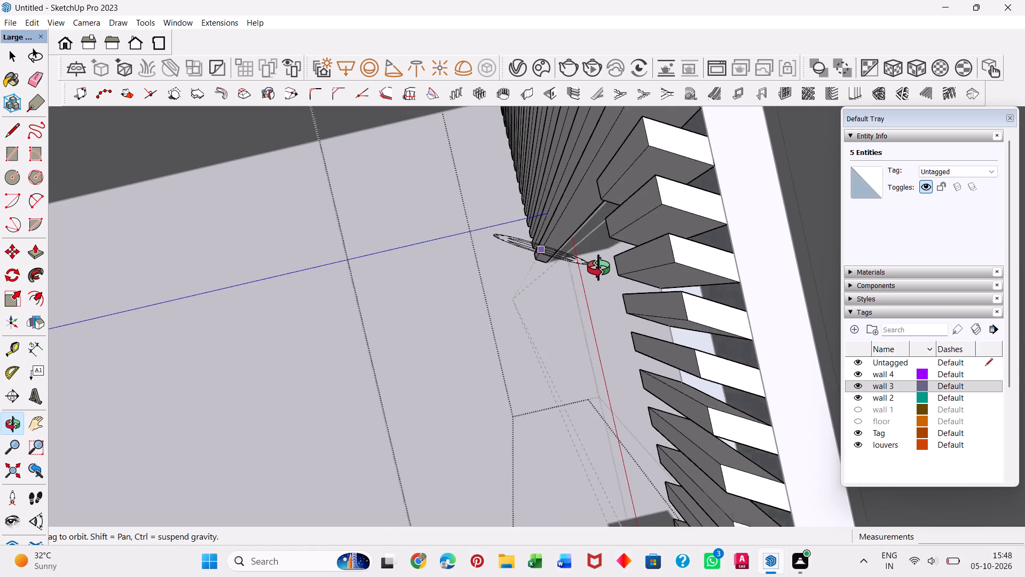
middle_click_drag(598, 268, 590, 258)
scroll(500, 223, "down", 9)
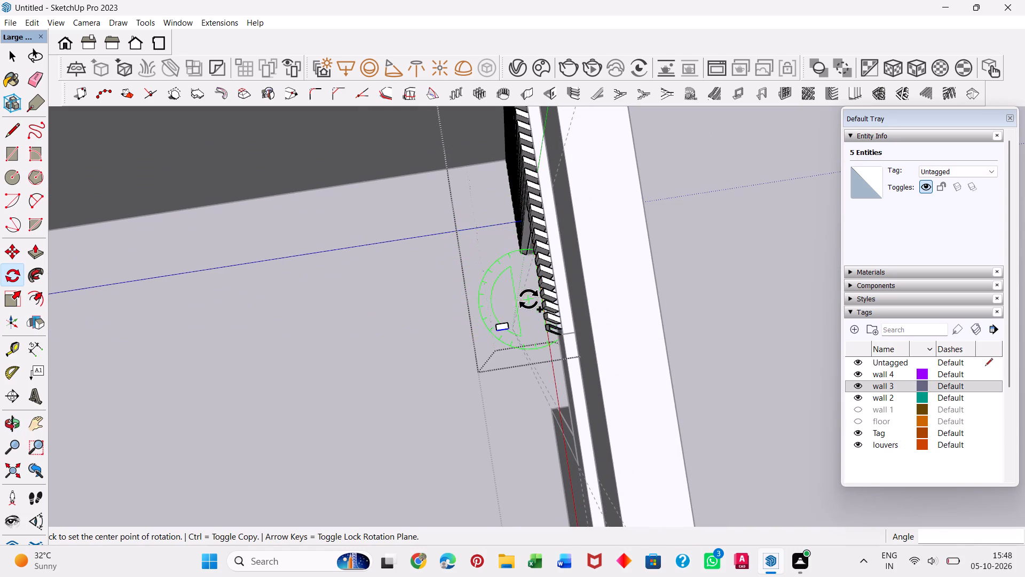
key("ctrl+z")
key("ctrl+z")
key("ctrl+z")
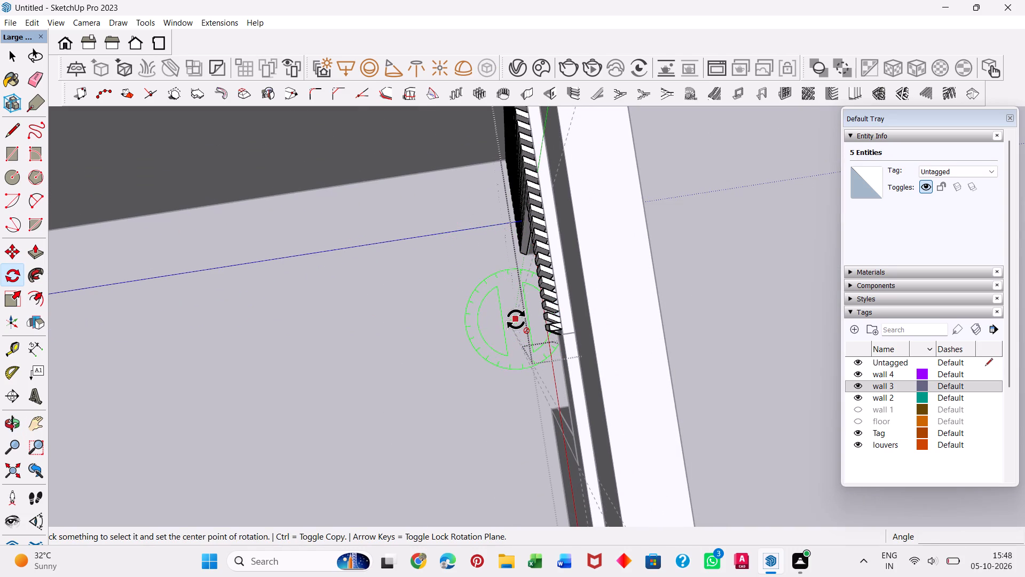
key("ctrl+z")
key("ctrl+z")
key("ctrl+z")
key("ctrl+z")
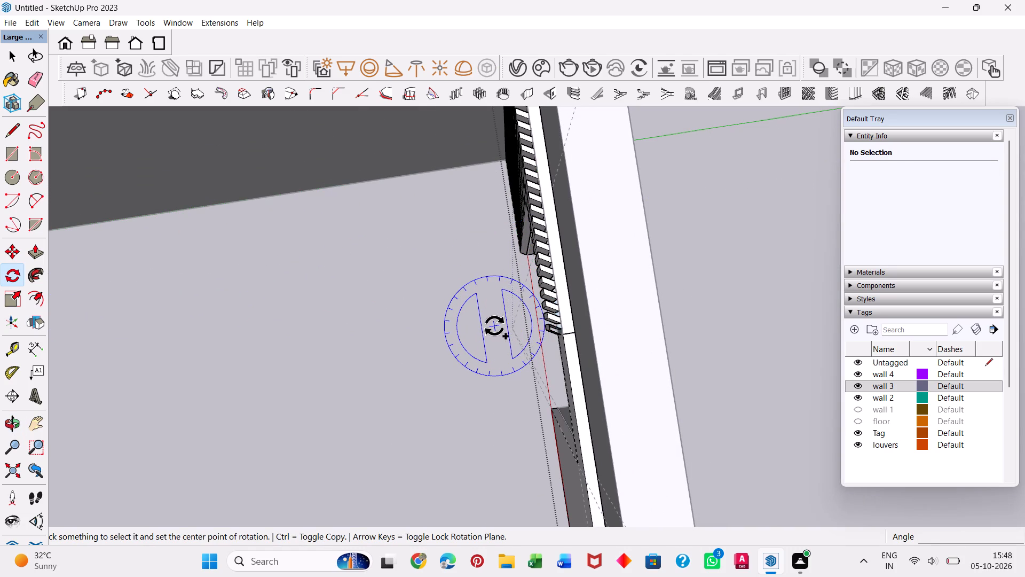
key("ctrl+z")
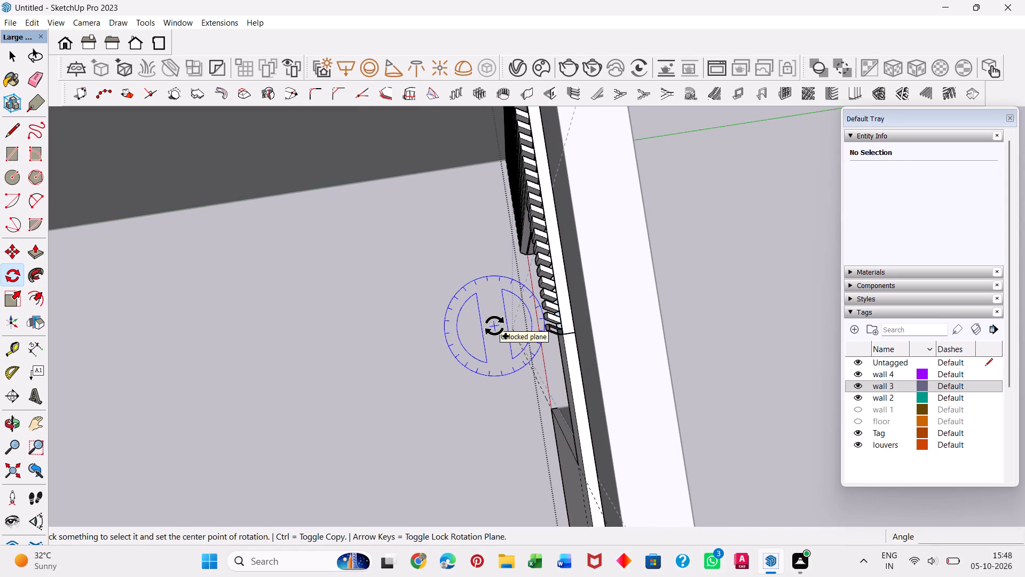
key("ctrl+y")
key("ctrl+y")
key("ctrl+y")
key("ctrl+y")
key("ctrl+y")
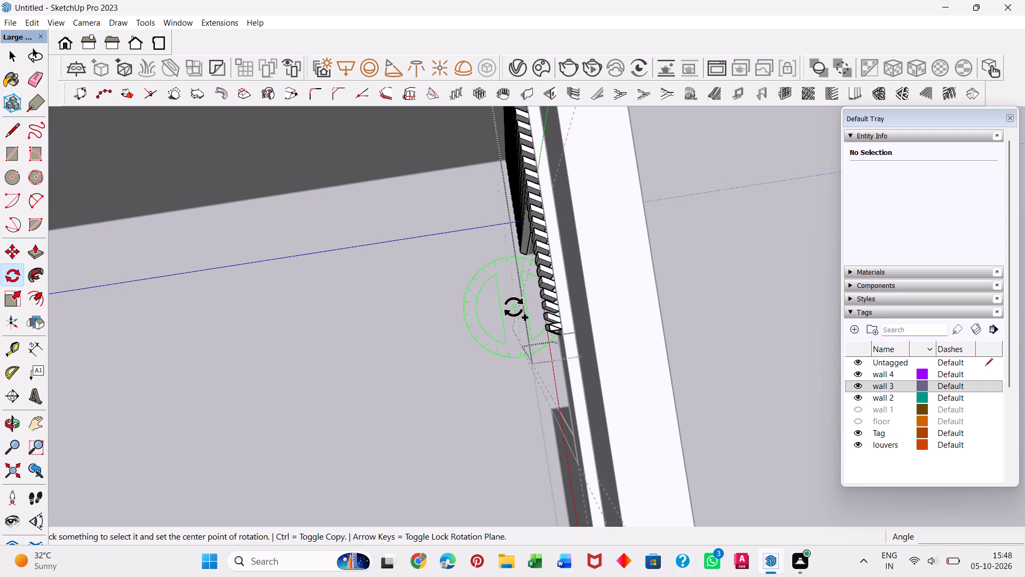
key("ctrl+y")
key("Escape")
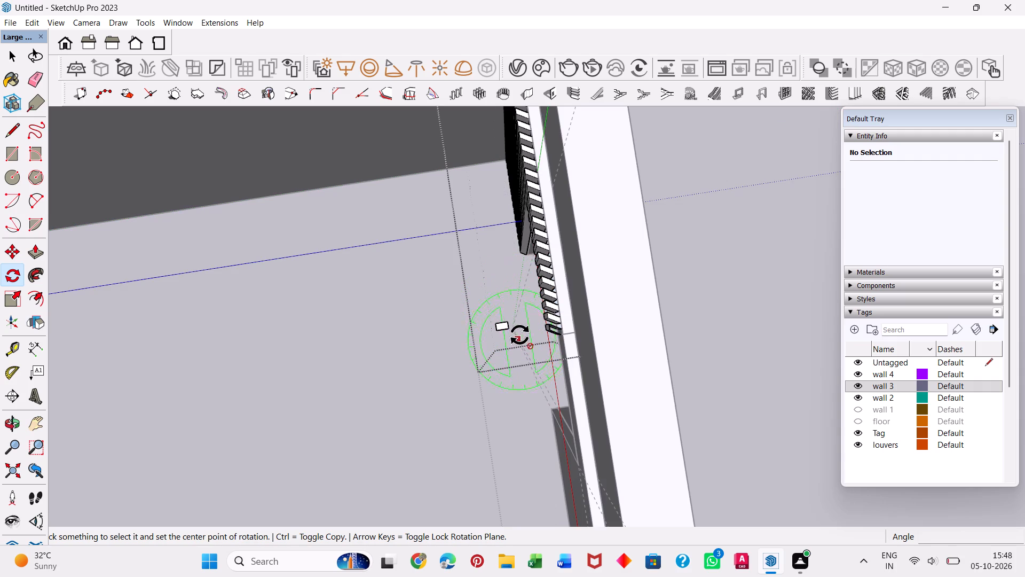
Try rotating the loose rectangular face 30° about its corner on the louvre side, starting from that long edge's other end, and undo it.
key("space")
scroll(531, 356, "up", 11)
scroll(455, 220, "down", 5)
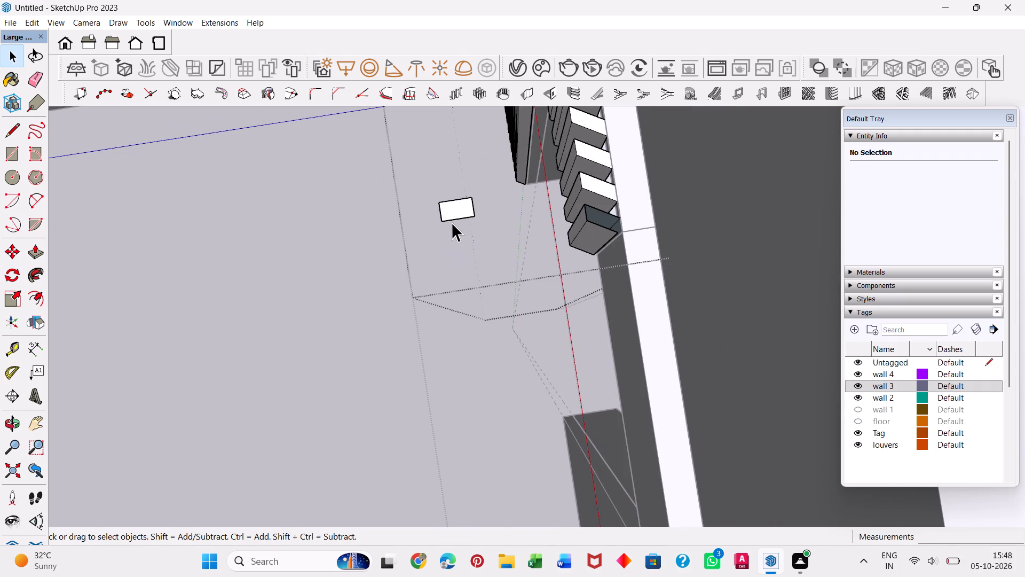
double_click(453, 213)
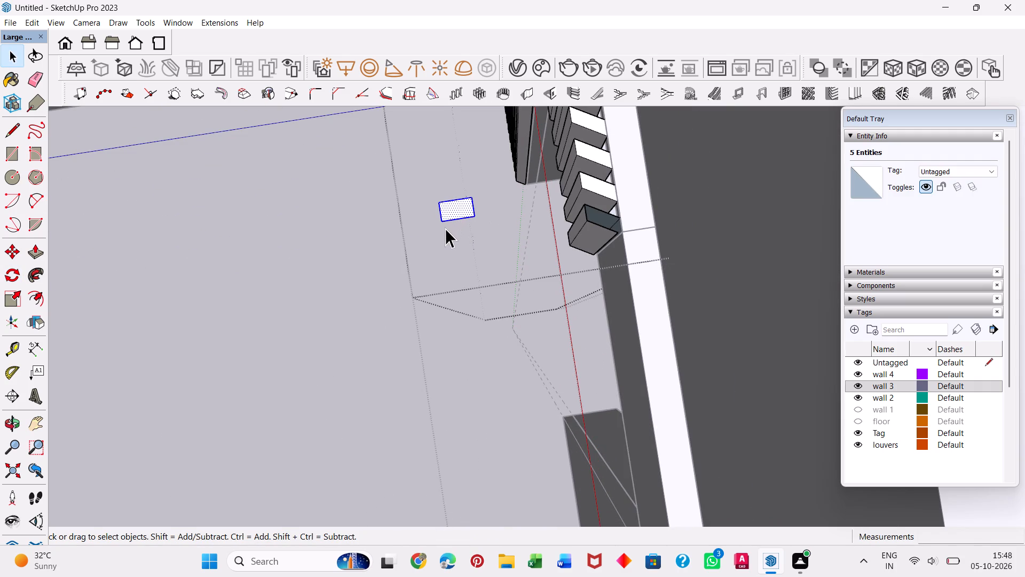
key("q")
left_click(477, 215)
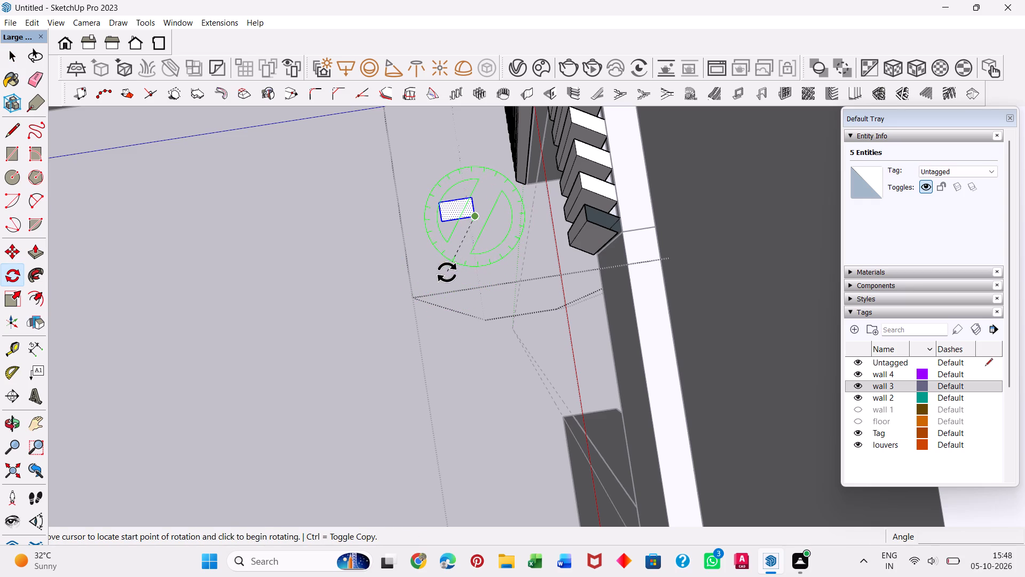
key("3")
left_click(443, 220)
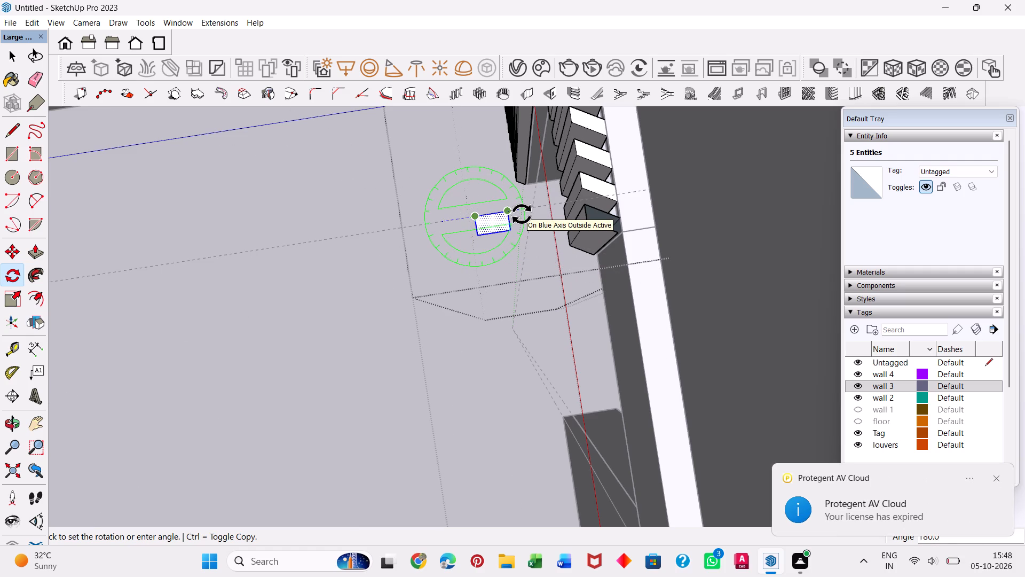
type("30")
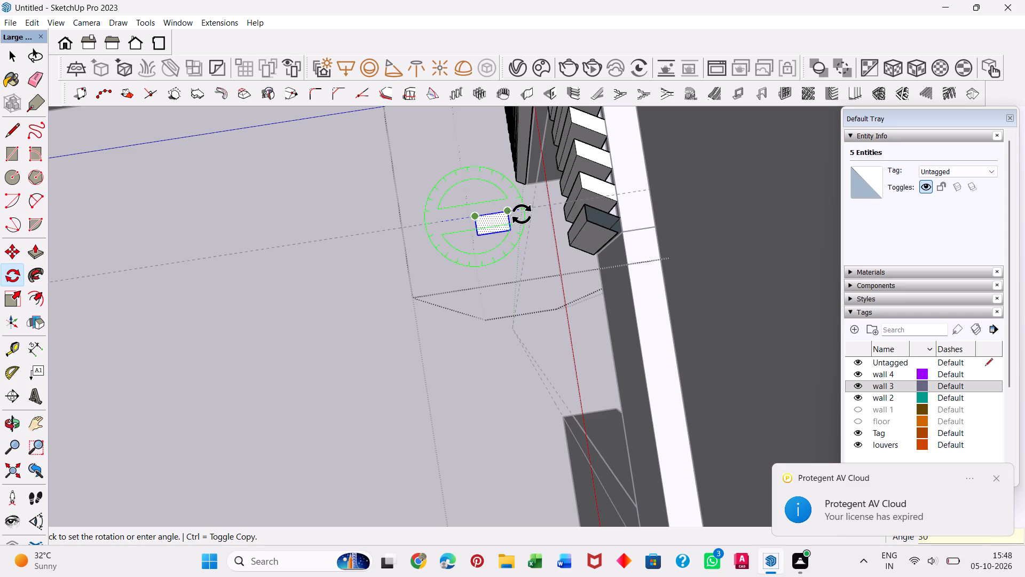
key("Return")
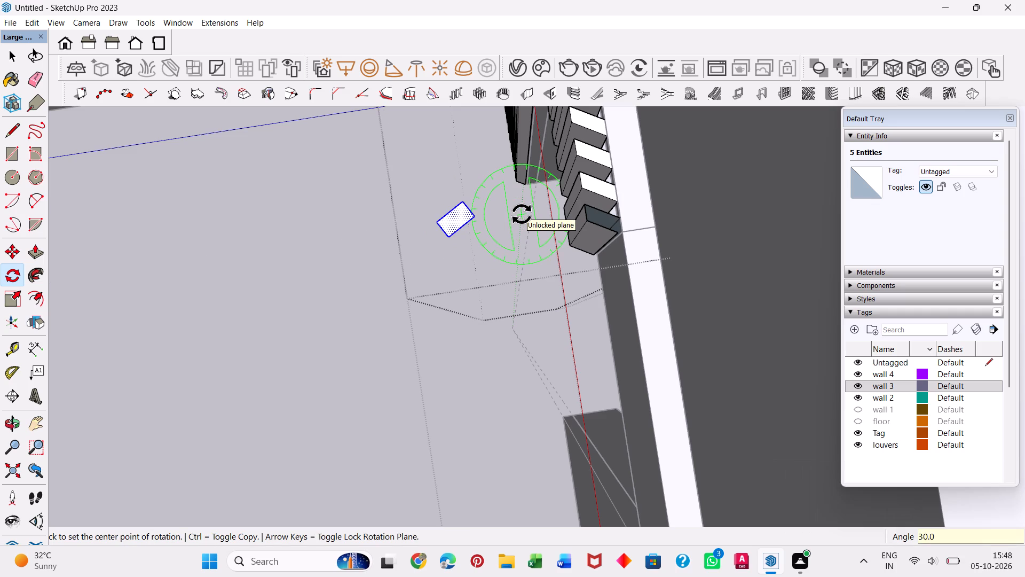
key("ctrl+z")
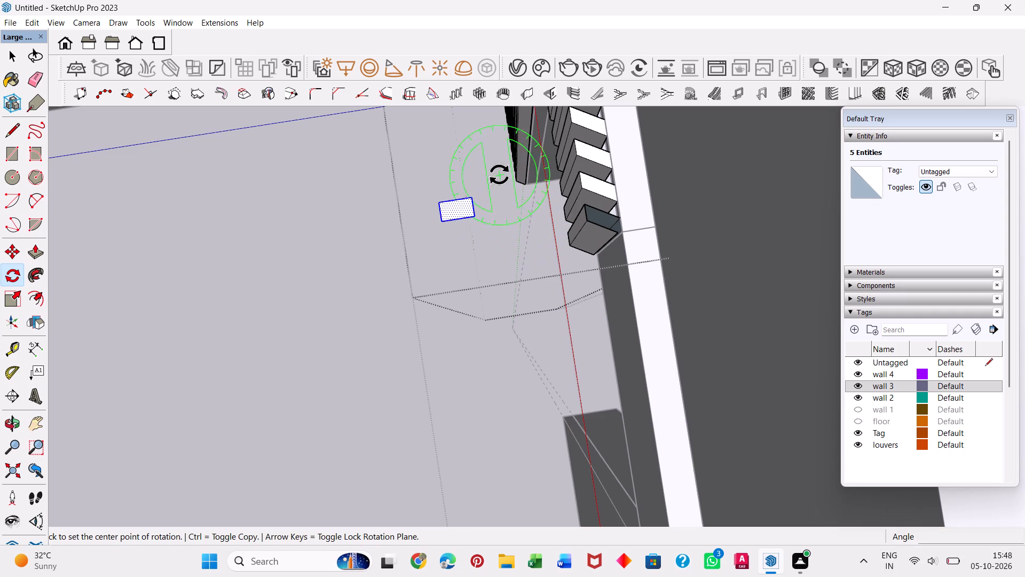
Rotate the loose rectangular face 30° about its diagonally opposite corner, away from the louvres, so it tilts parallel to the louvre ends.
left_click(443, 204)
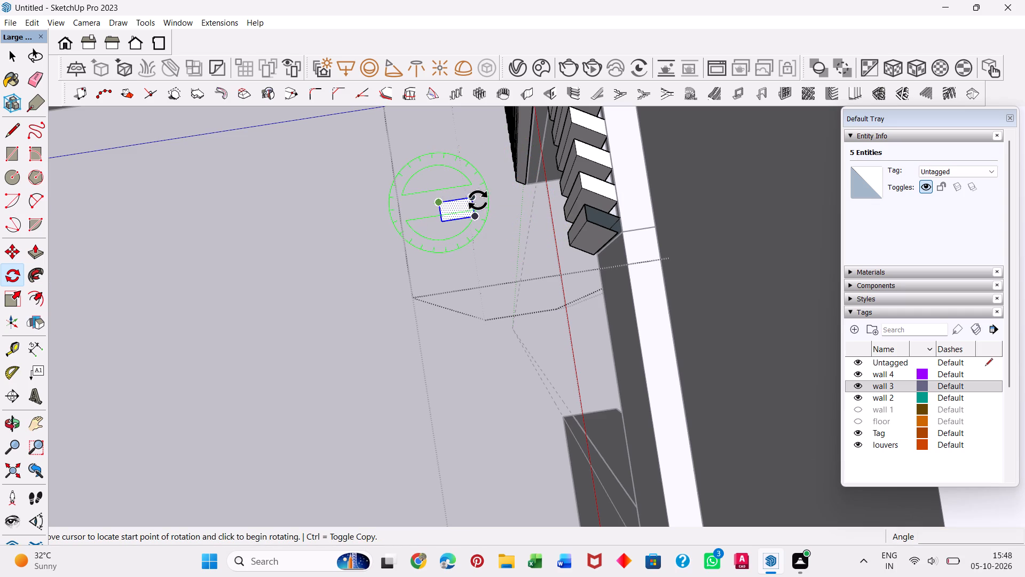
left_click(474, 197)
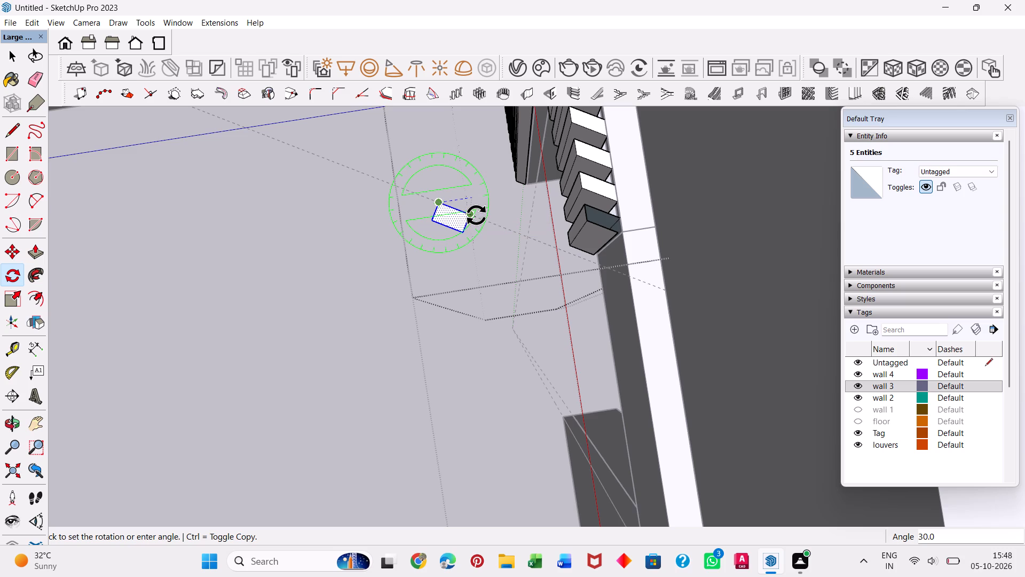
type("30")
key("Return")
key("space")
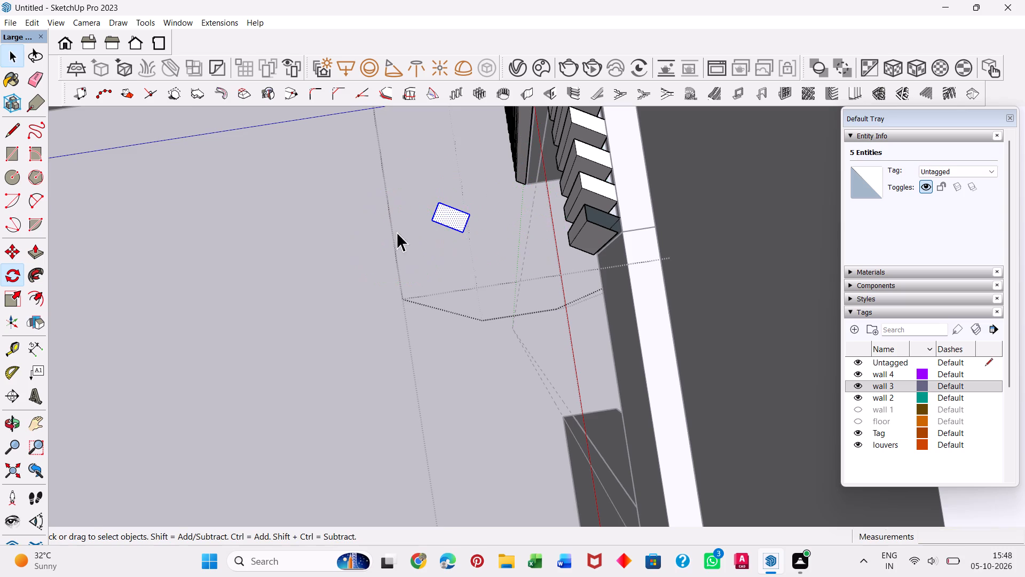
Move the rotated face by its corner on the louvre side onto the matching corner of the last louvre, about 9 1/16" away.
key("m")
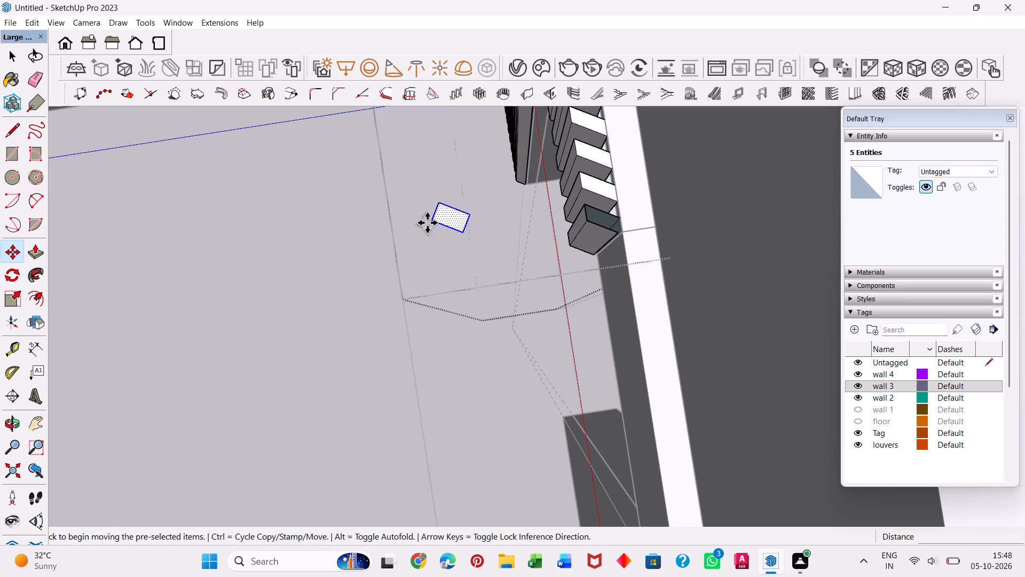
left_click(469, 214)
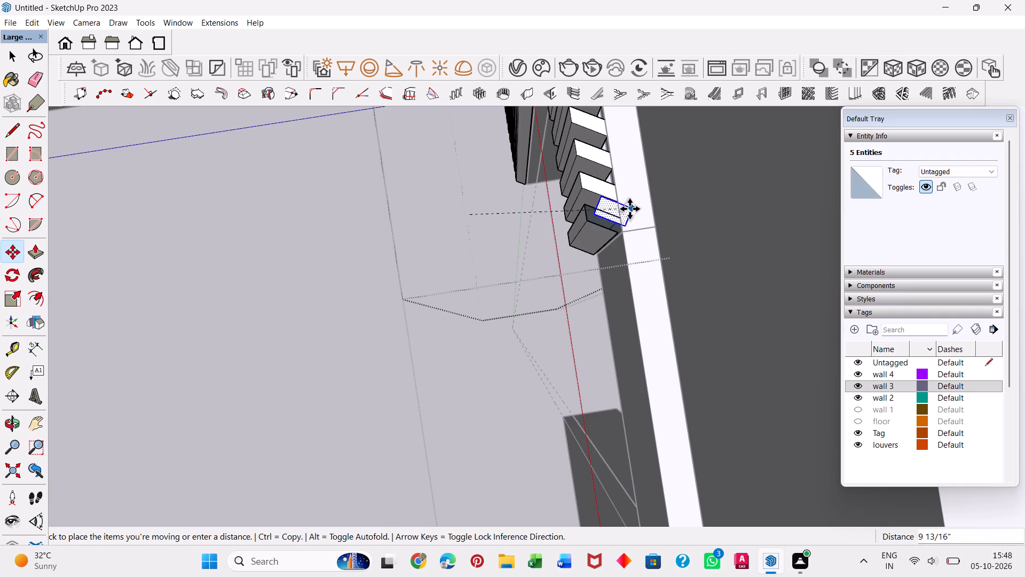
scroll(625, 214, "up", 17)
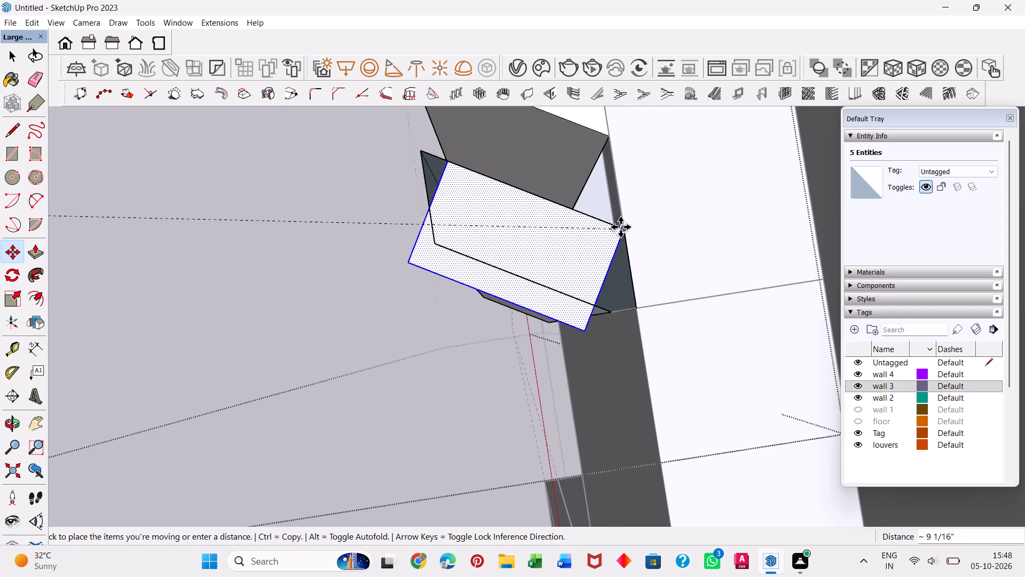
left_click(620, 227)
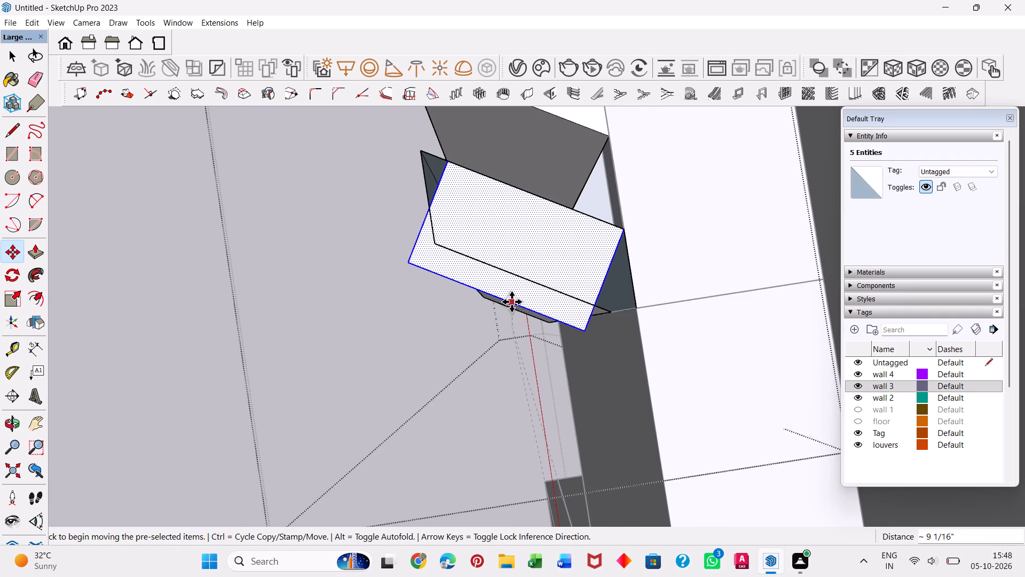
Scale the face to cover the whole end of the last louvre, enlarging it by about 1.27 and 1.19 from opposite corners.
key("space")
left_click(519, 305)
double_click(519, 305)
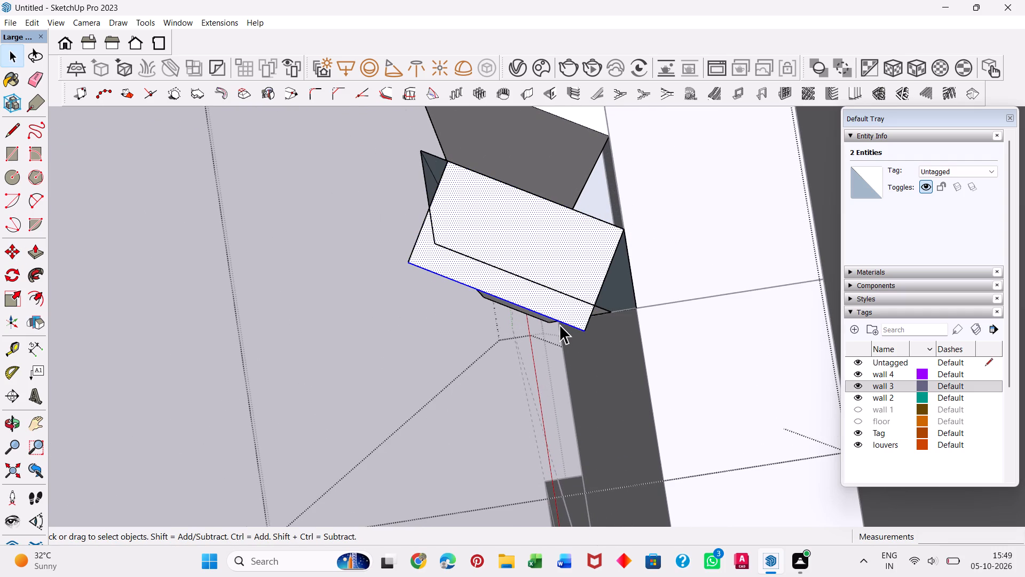
key("s")
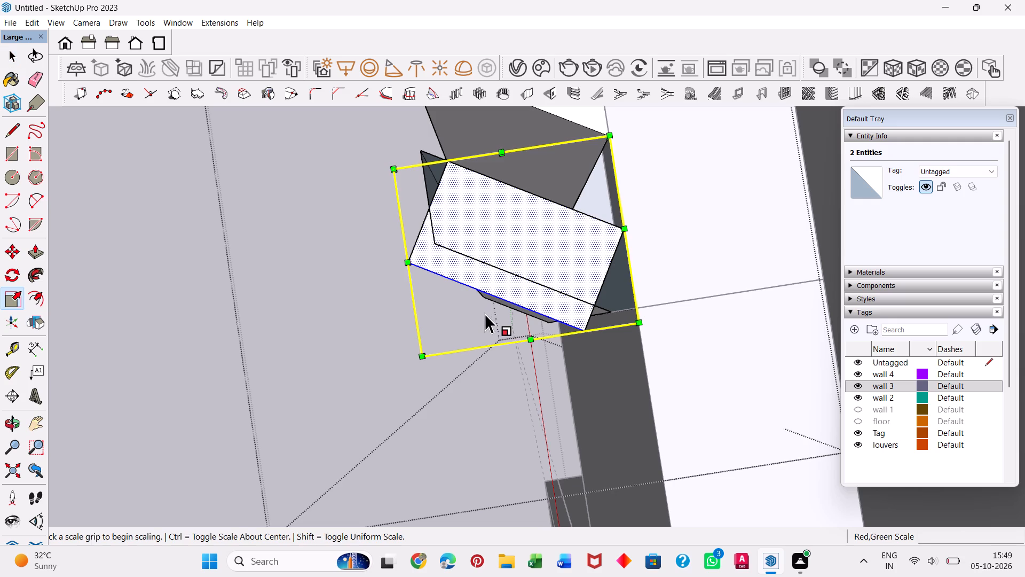
left_click(530, 337)
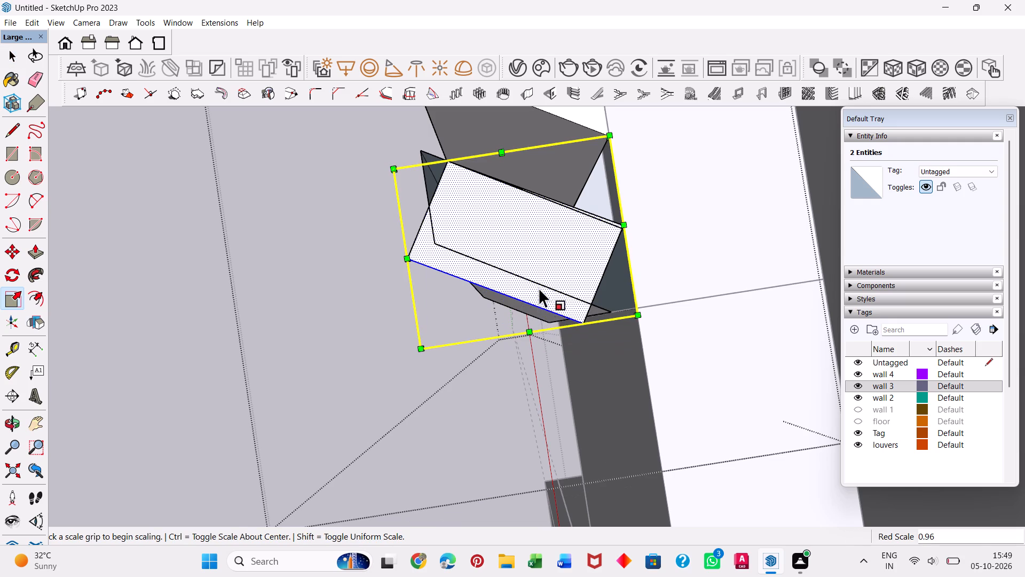
left_click_drag(527, 333, 555, 306)
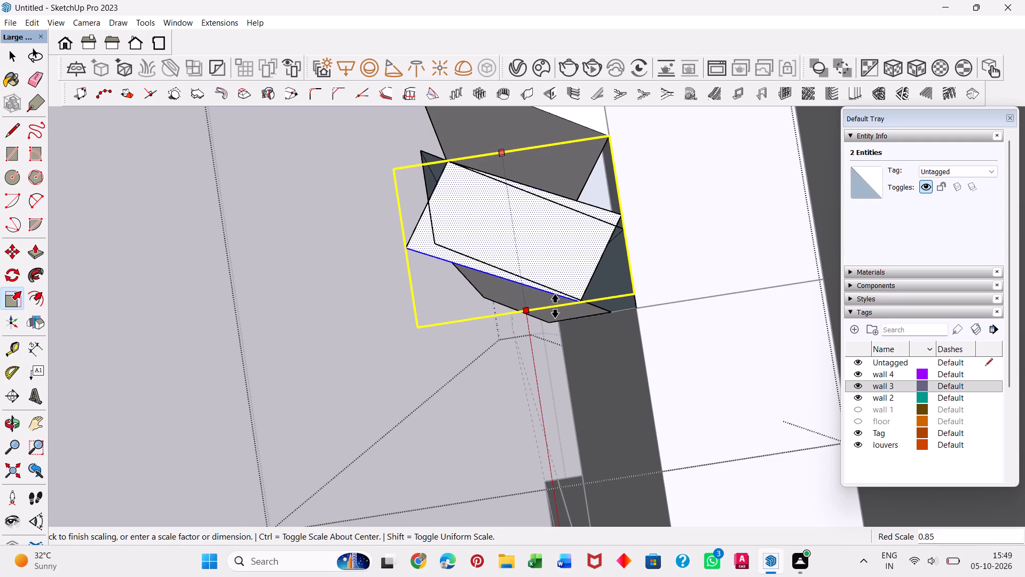
left_click_drag(555, 306, 561, 301)
left_click_drag(634, 288, 688, 343)
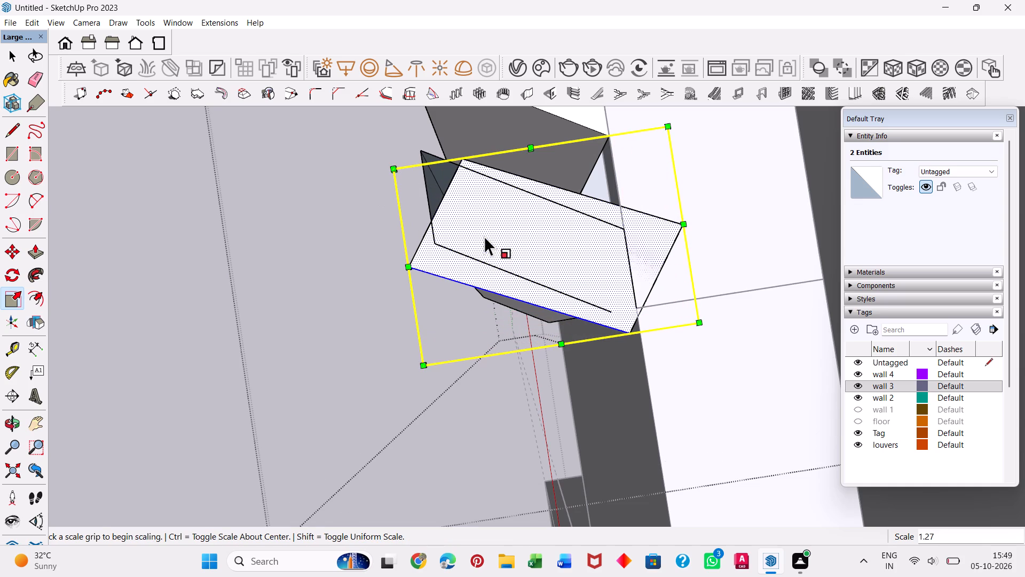
left_click_drag(394, 167, 345, 117)
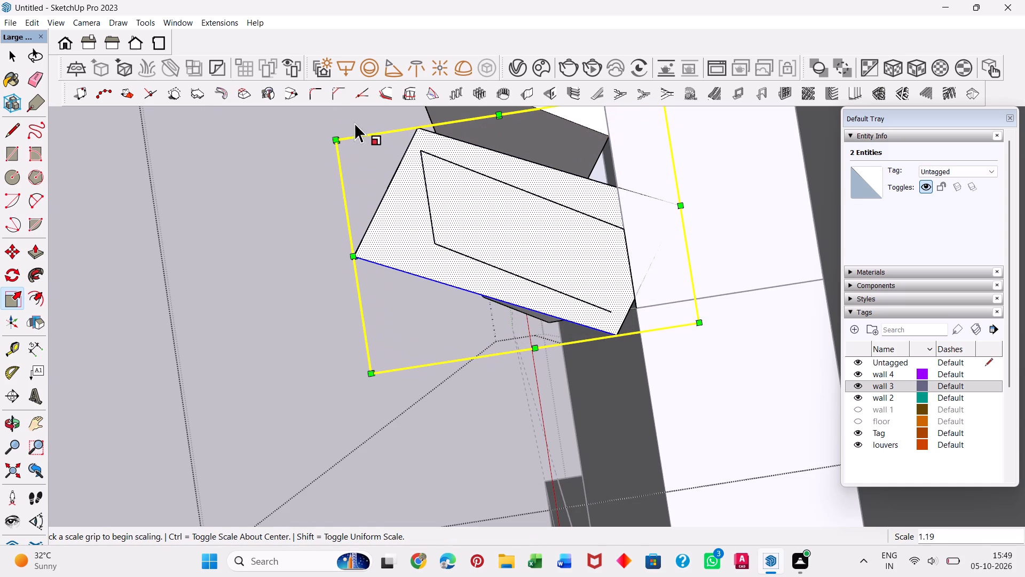
key("space")
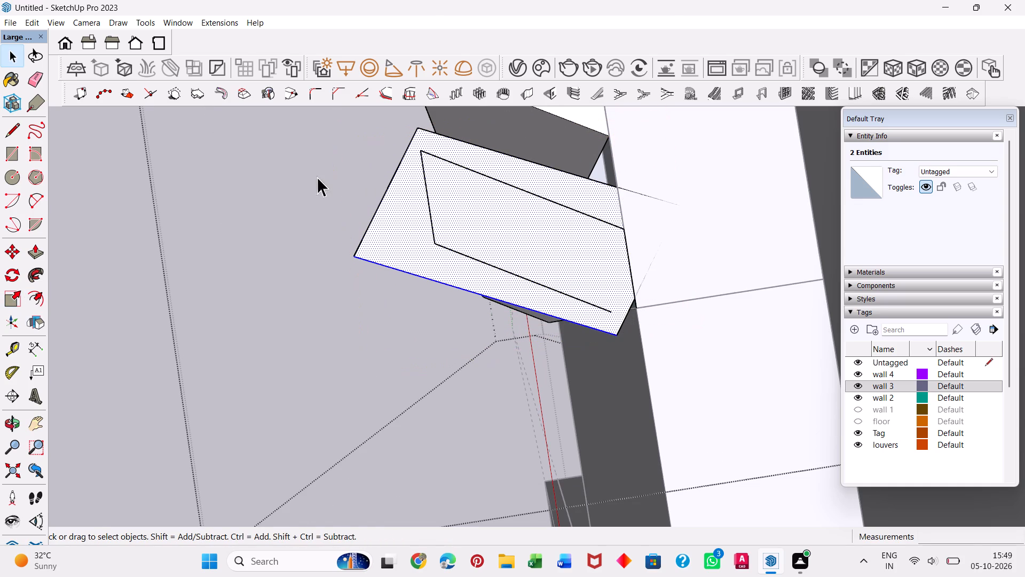
Trace the last louvre's four-sided end outline on the enlarged face with the Line tool, corner to corner.
left_click(7, 124)
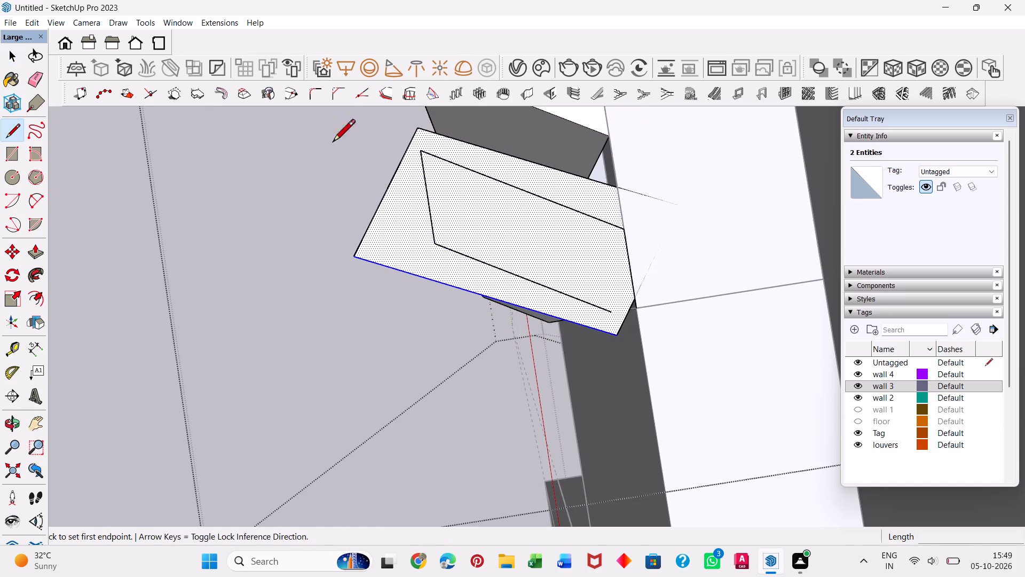
left_click(420, 153)
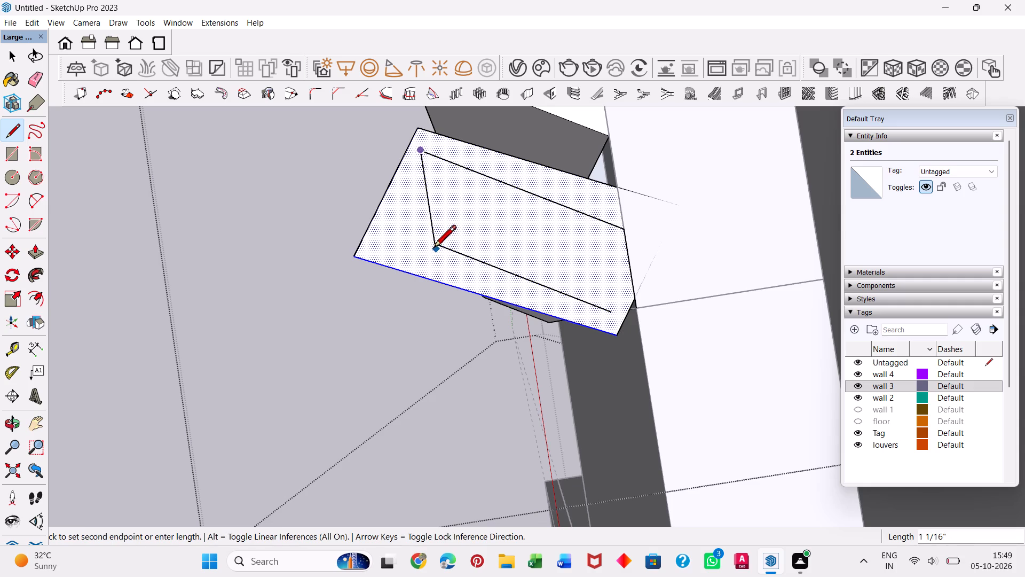
left_click(433, 246)
left_click(612, 314)
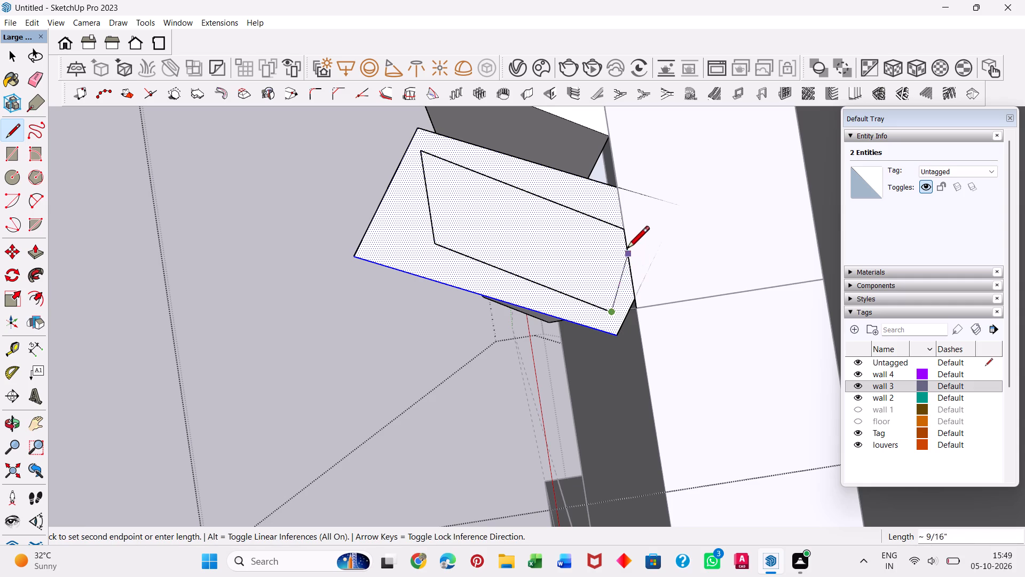
left_click(626, 232)
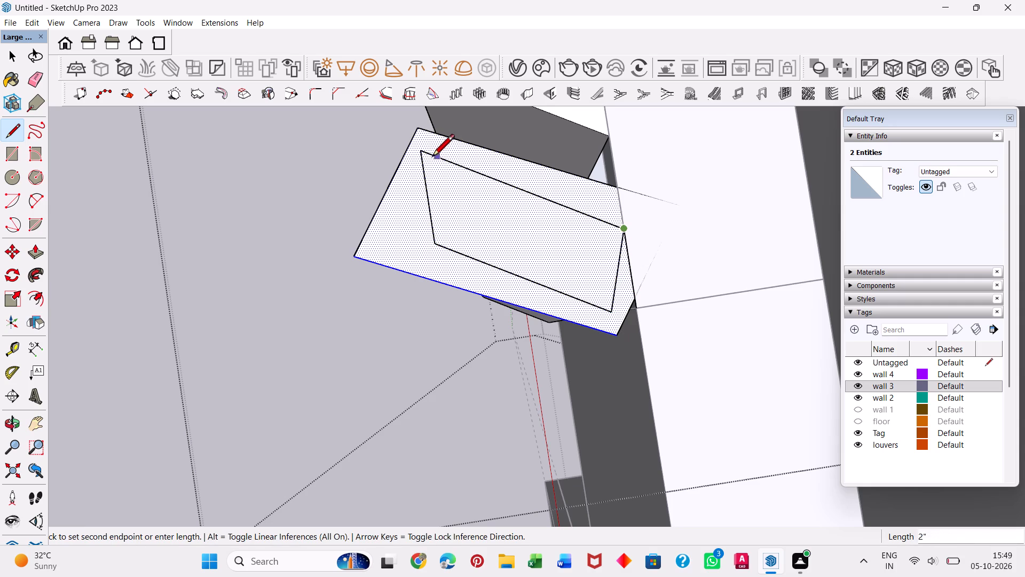
left_click(420, 155)
key("space")
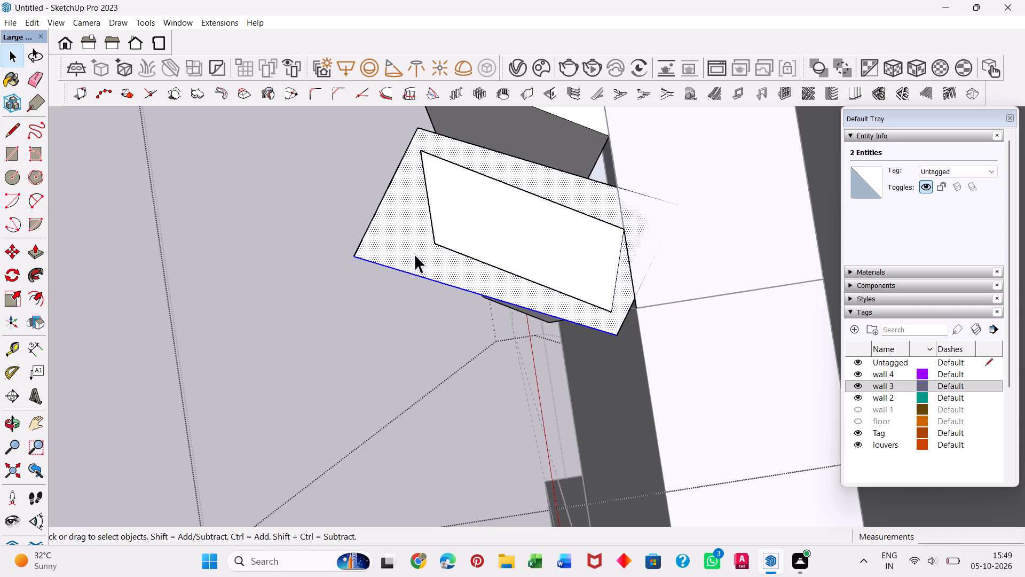
Delete the surplus face around the traced louvre outline and the four leftover outer edges.
left_click(414, 254)
key("Delete")
left_click(389, 264)
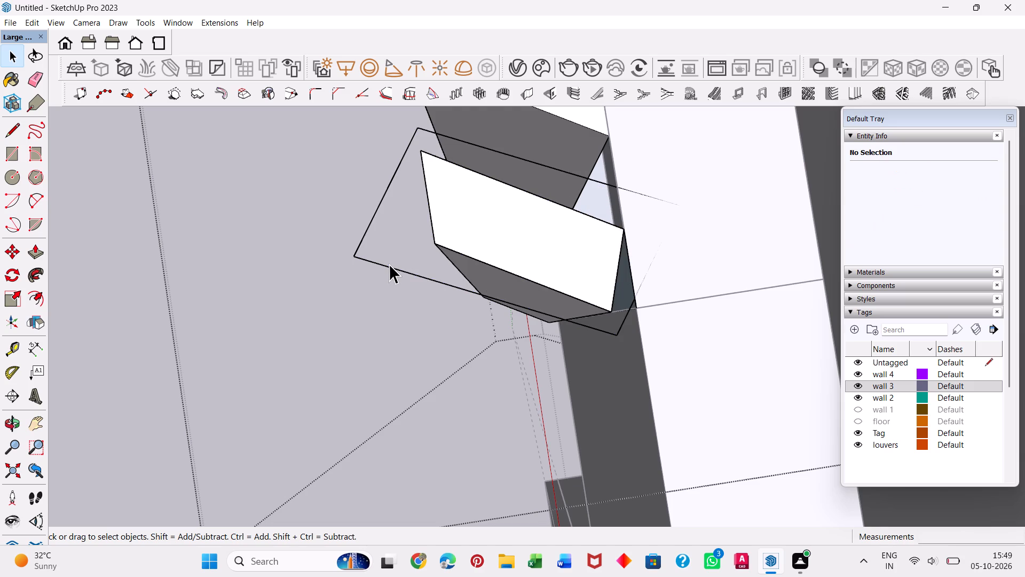
left_click(390, 266)
key("Delete")
left_click(366, 236)
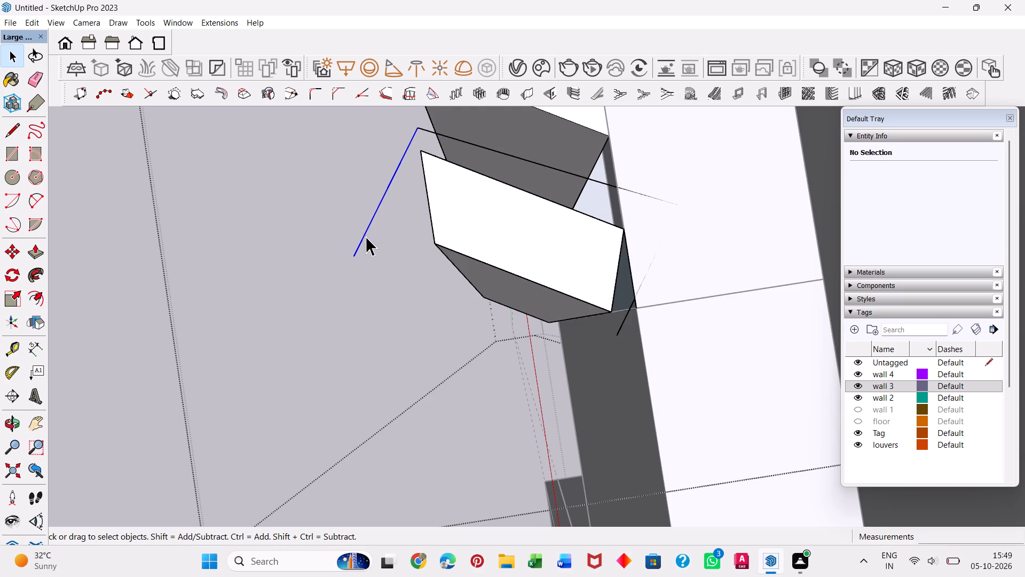
key("Delete")
left_click(475, 144)
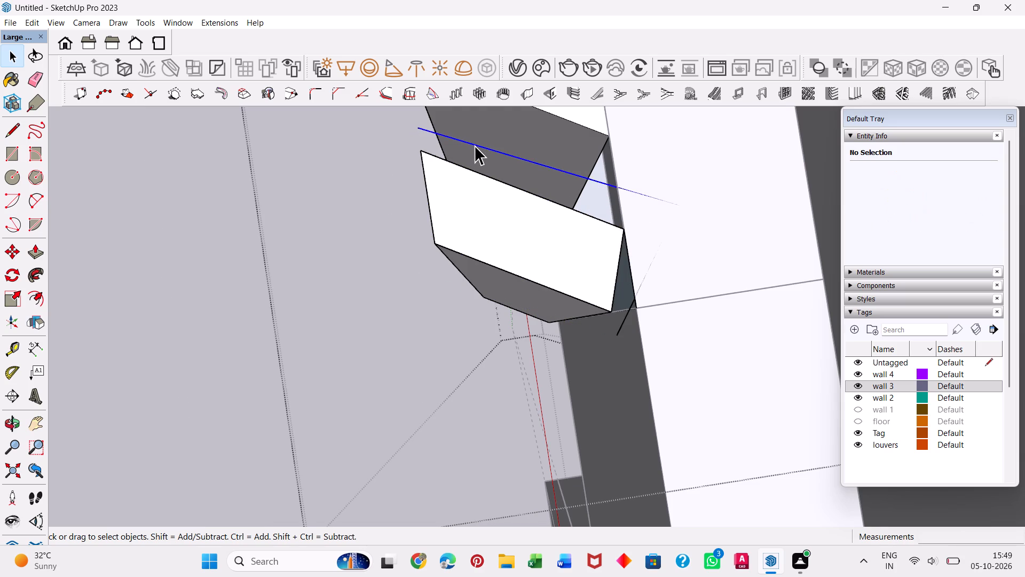
key("Delete")
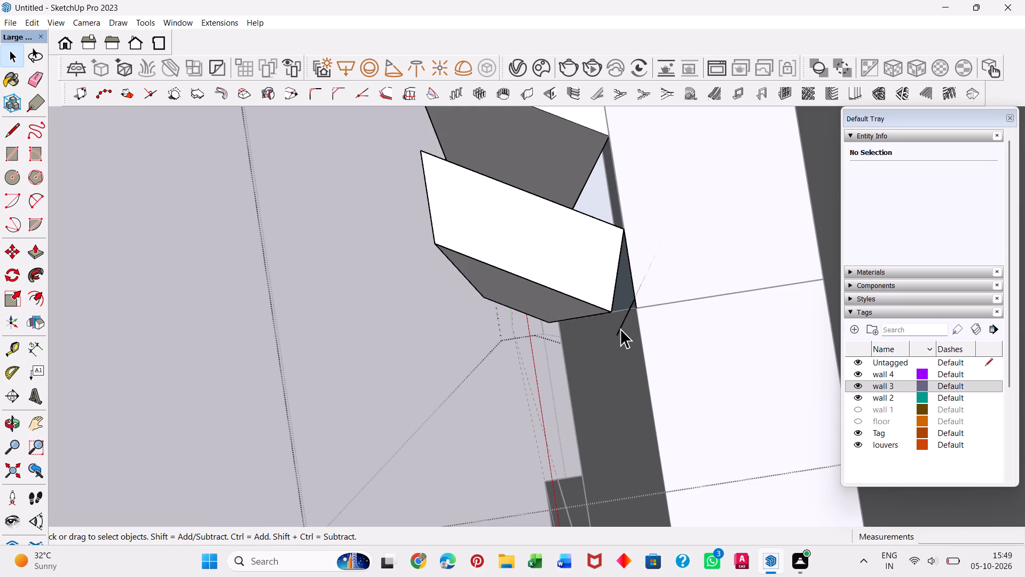
left_click(620, 329)
key("Delete")
Select the traced end face of the last louvre together with its bounding edges.
left_click(559, 262)
right_click(559, 262)
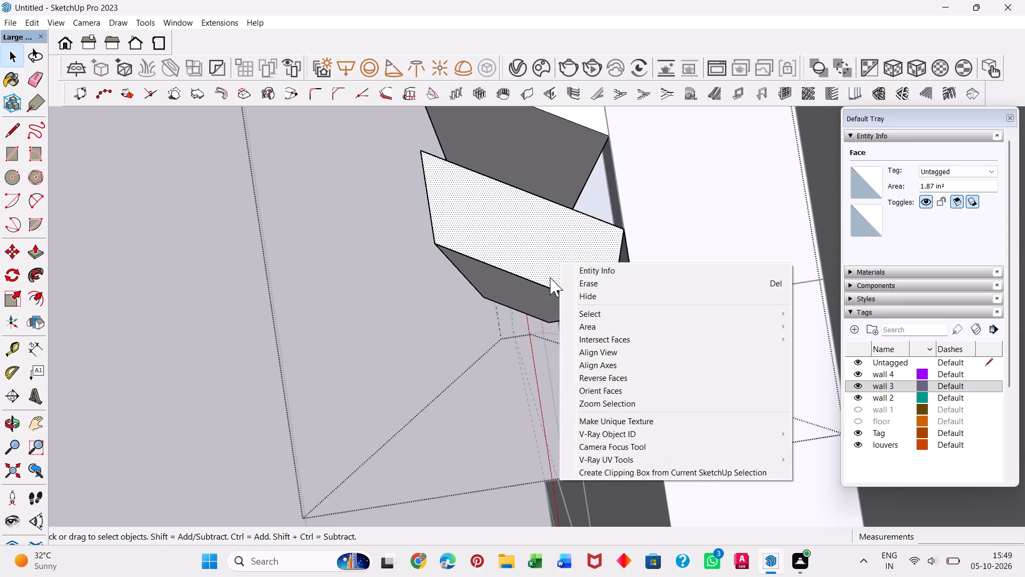
double_click(505, 244)
double_click(509, 243)
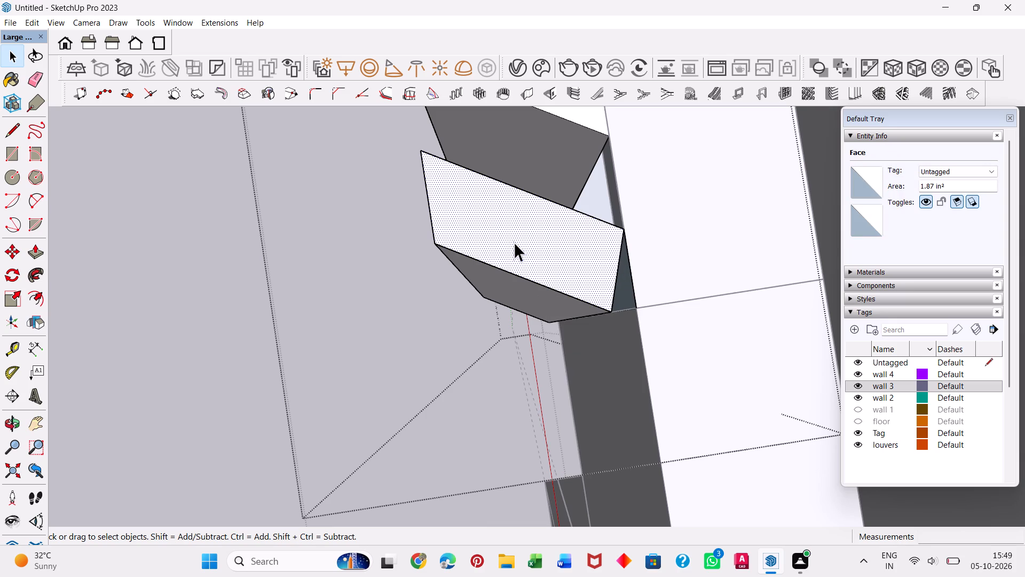
triple_click(516, 239)
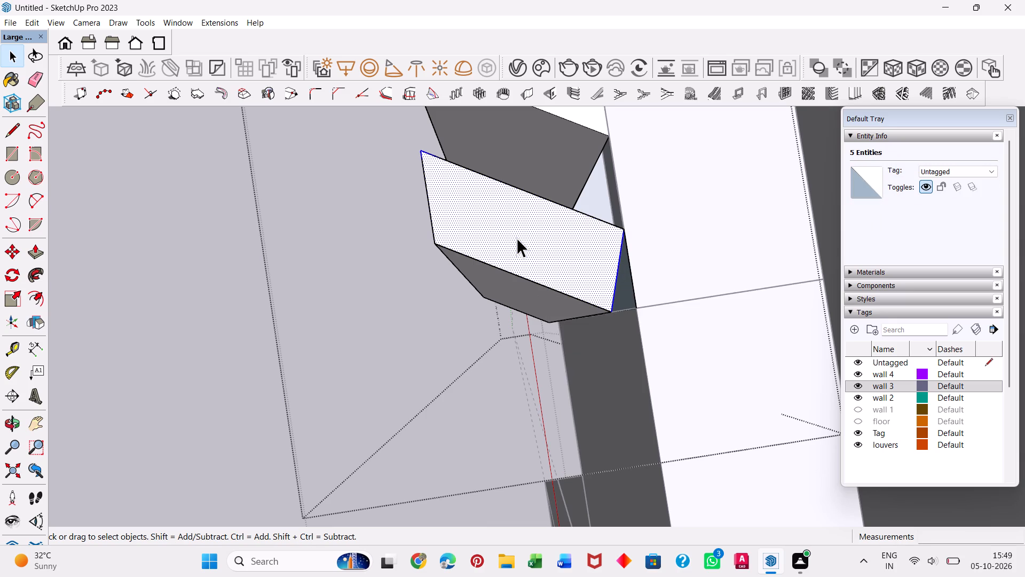
key("c")
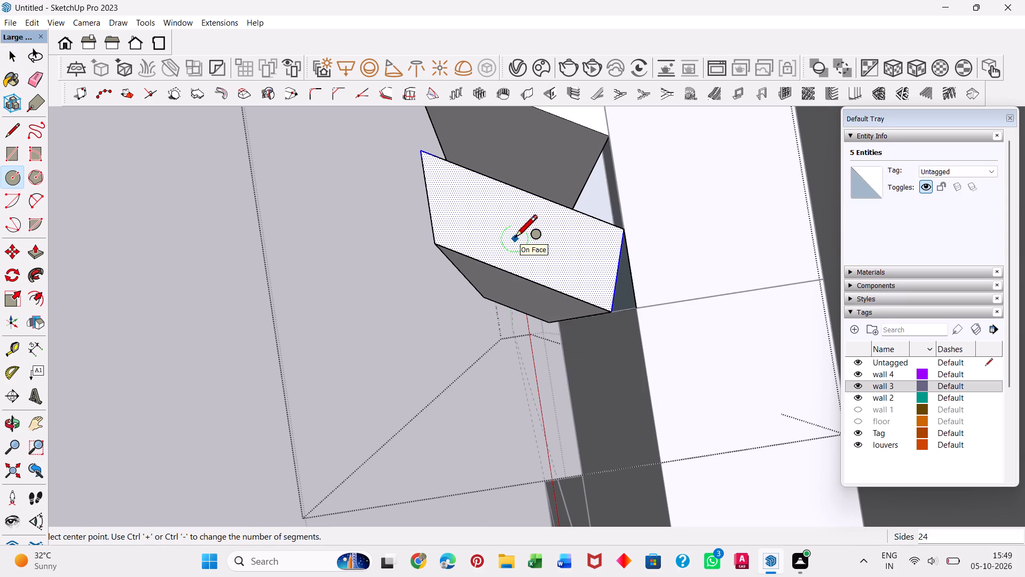
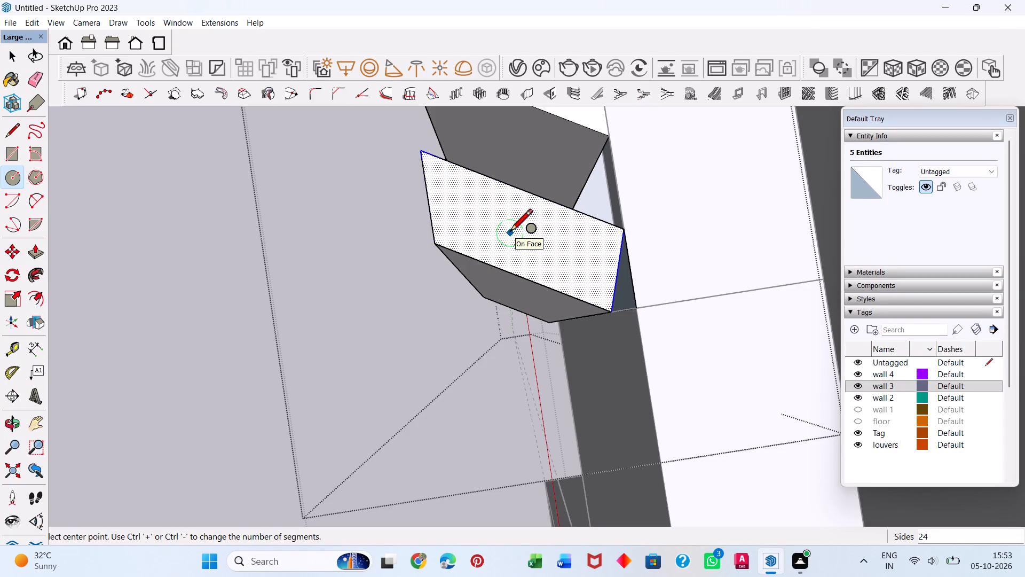
Copy the selected top face of the end louver above the opening 1' down, onto the louver's bottom corner.
key("Escape")
key("space")
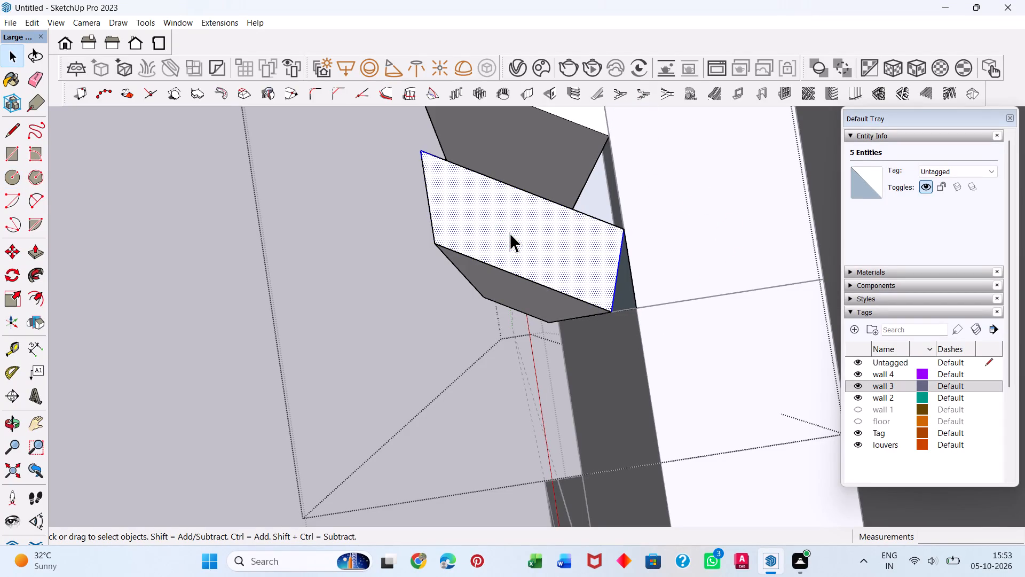
key("m")
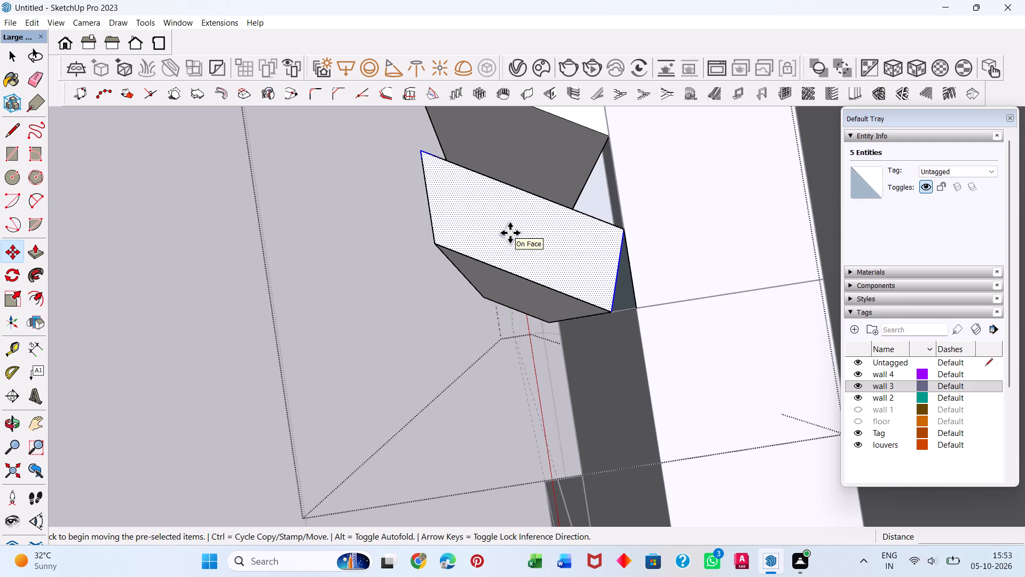
left_click(609, 309)
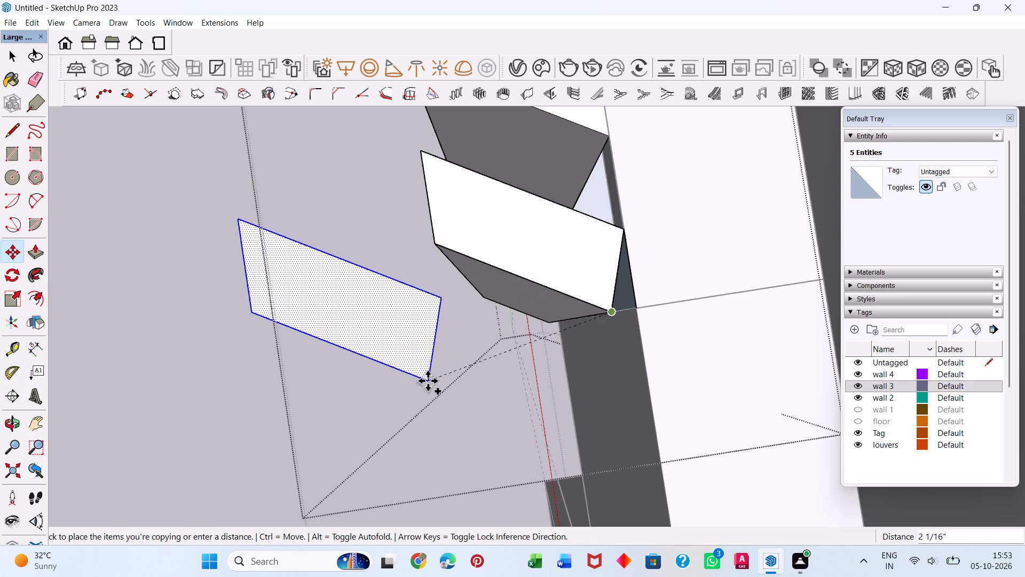
middle_click_drag(432, 381, 584, 239)
middle_click_drag(415, 338, 540, 293)
scroll(538, 286, "down", 9)
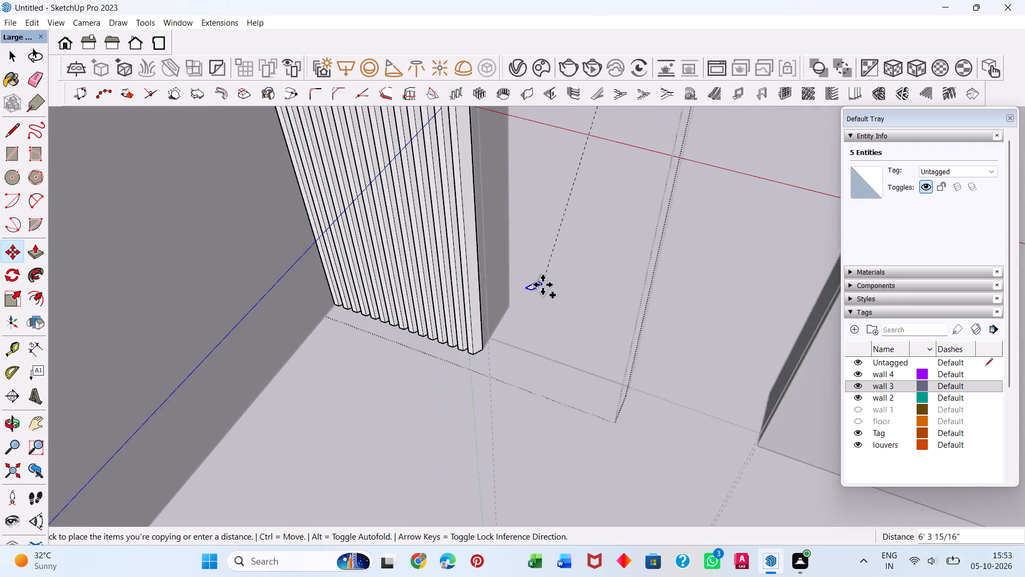
scroll(542, 285, "down", 16)
scroll(565, 214, "up", 15)
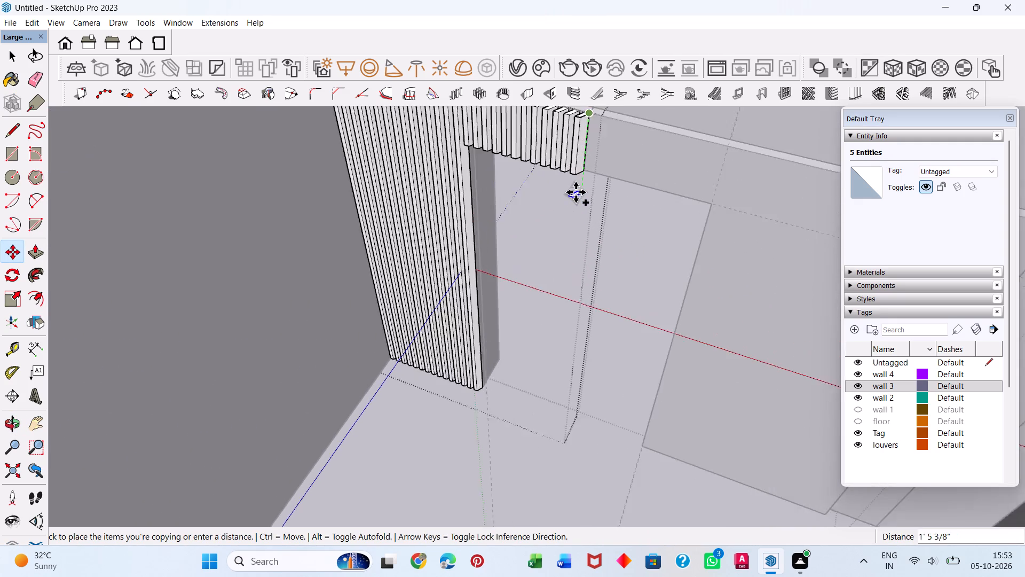
scroll(575, 192, "up", 12)
middle_click_drag(583, 159, 566, 161)
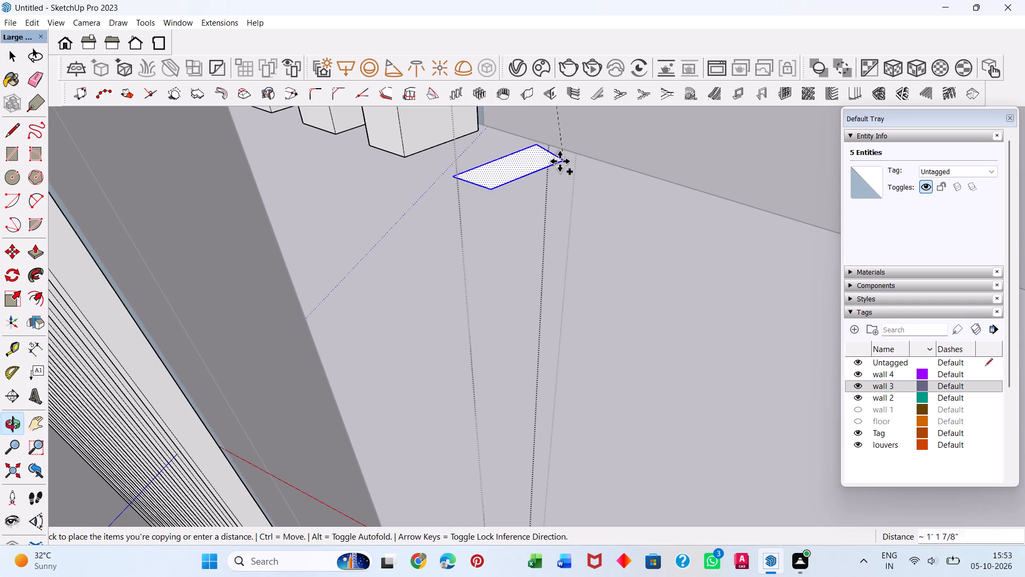
left_click(478, 128)
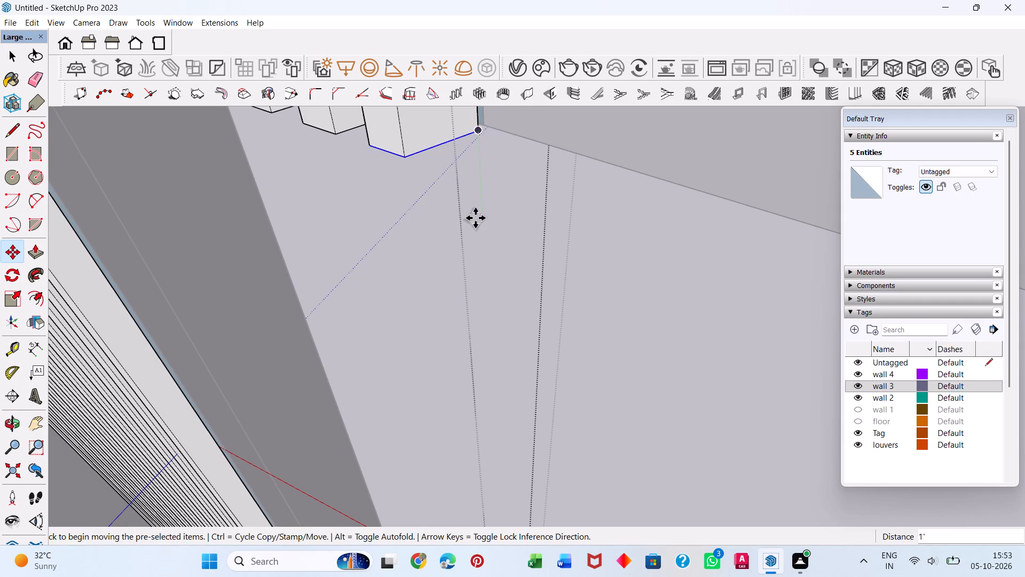
key("space")
Copy the louver's bottom end face about 6 7/16" sideways into the open space beside the louver.
scroll(528, 172, "down", 12)
middle_click_drag(566, 181, 471, 256)
scroll(403, 277, "up", 2)
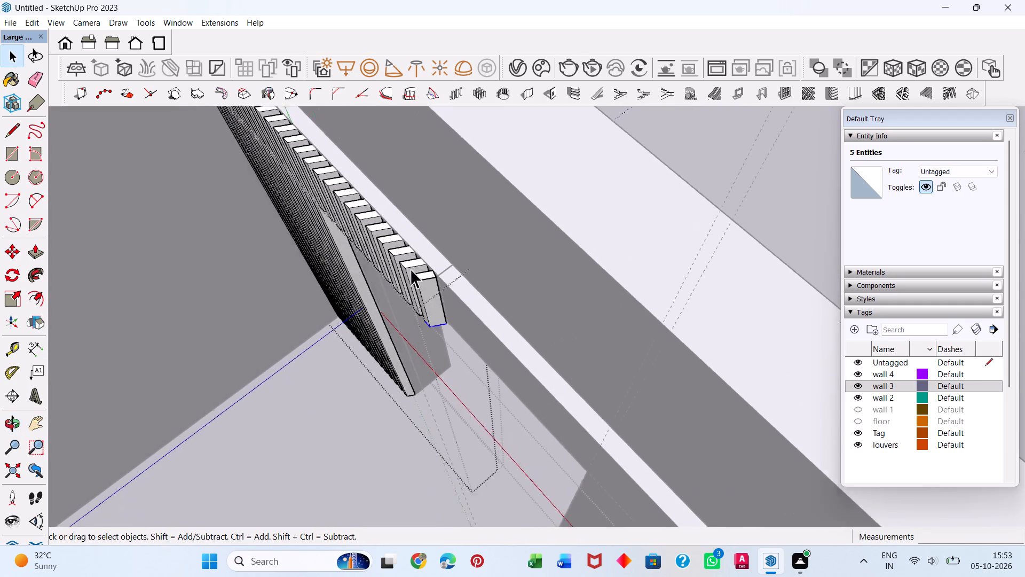
scroll(411, 269, "up", 16)
middle_click_drag(459, 294, 327, 288)
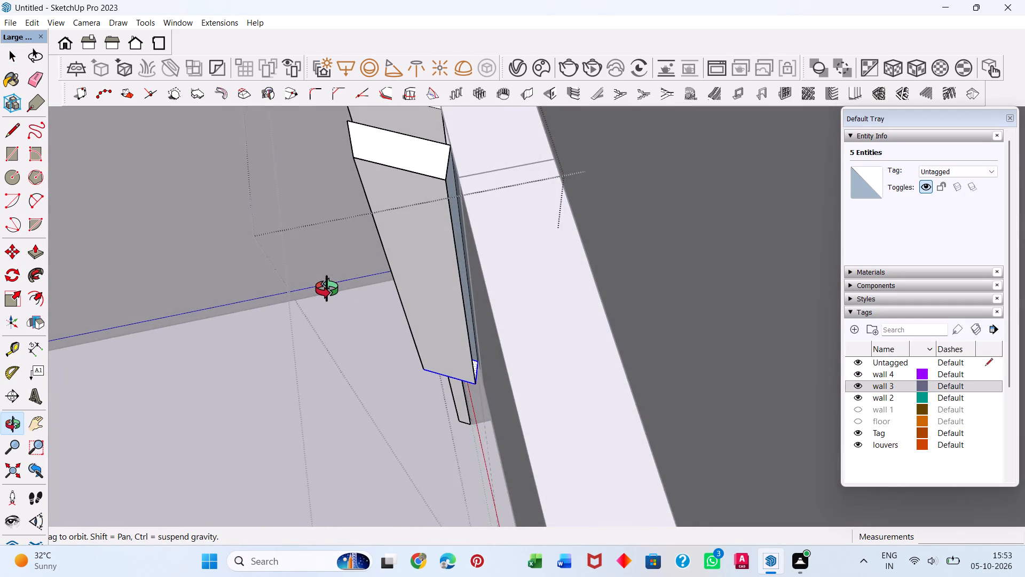
middle_click_drag(327, 288, 328, 276)
scroll(400, 240, "up", 4)
middle_click_drag(487, 263, 447, 254)
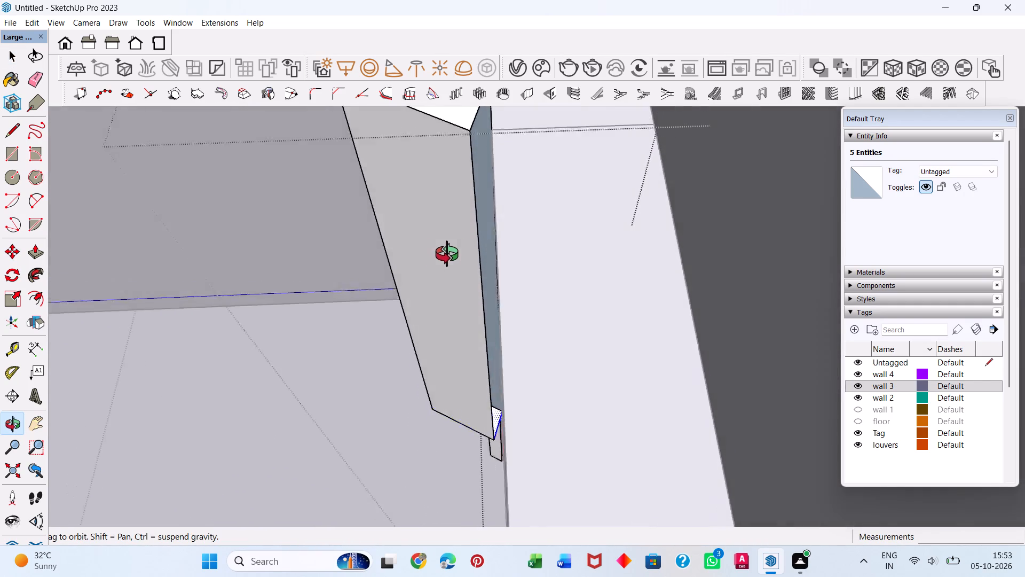
middle_click_drag(447, 254, 441, 214)
scroll(444, 214, "up", 1)
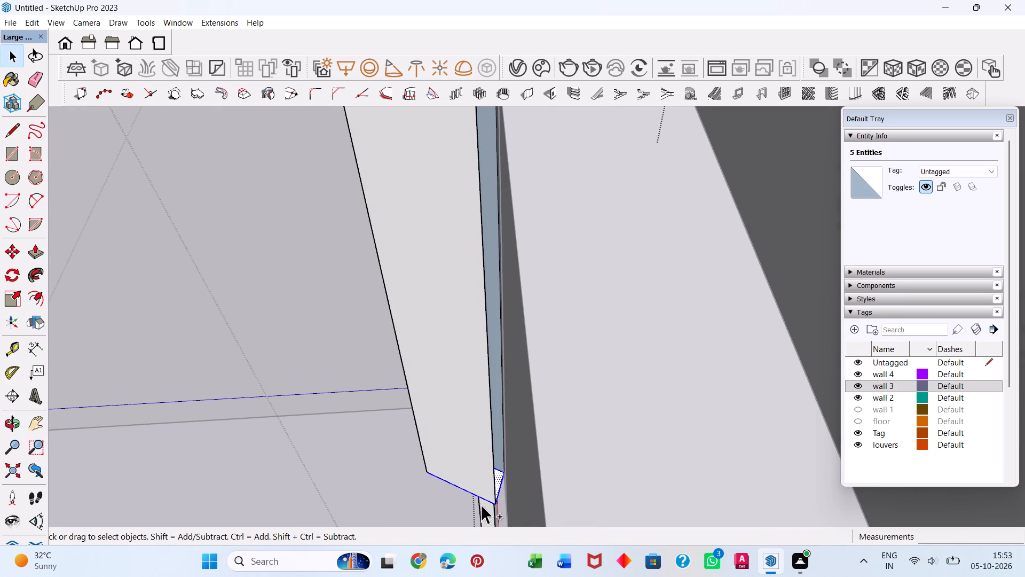
key("m")
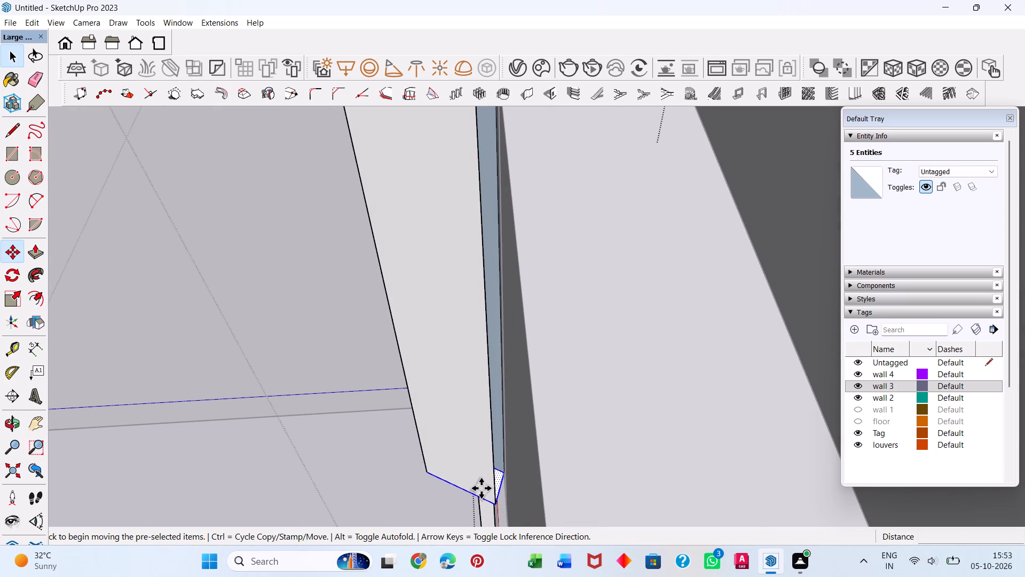
left_click(493, 505)
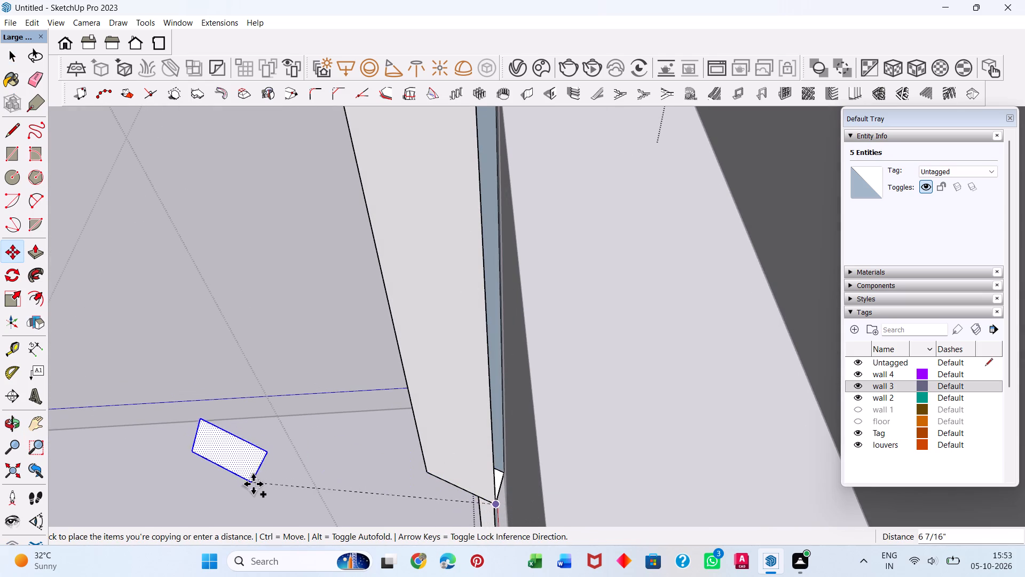
left_click(253, 485)
key("space")
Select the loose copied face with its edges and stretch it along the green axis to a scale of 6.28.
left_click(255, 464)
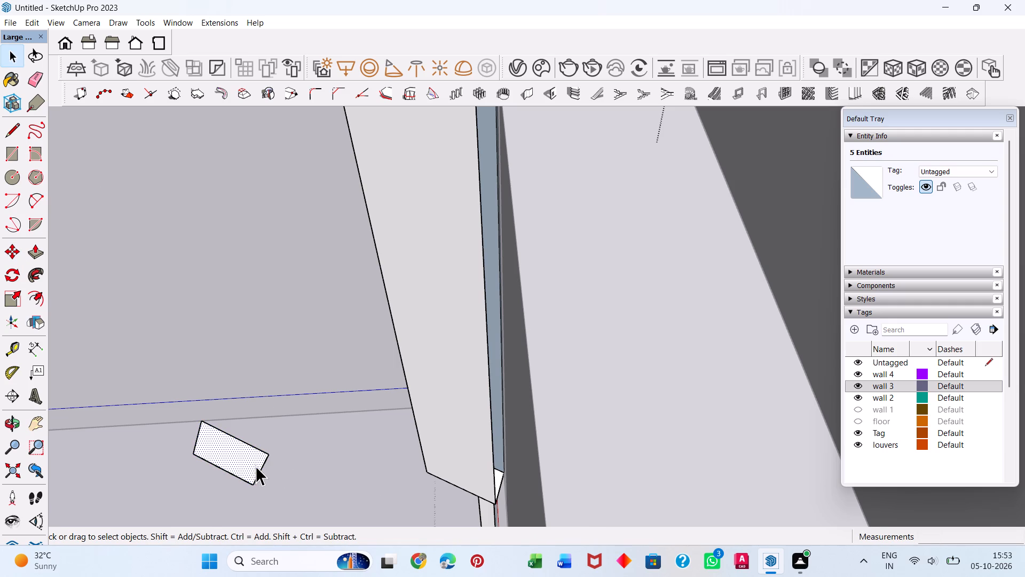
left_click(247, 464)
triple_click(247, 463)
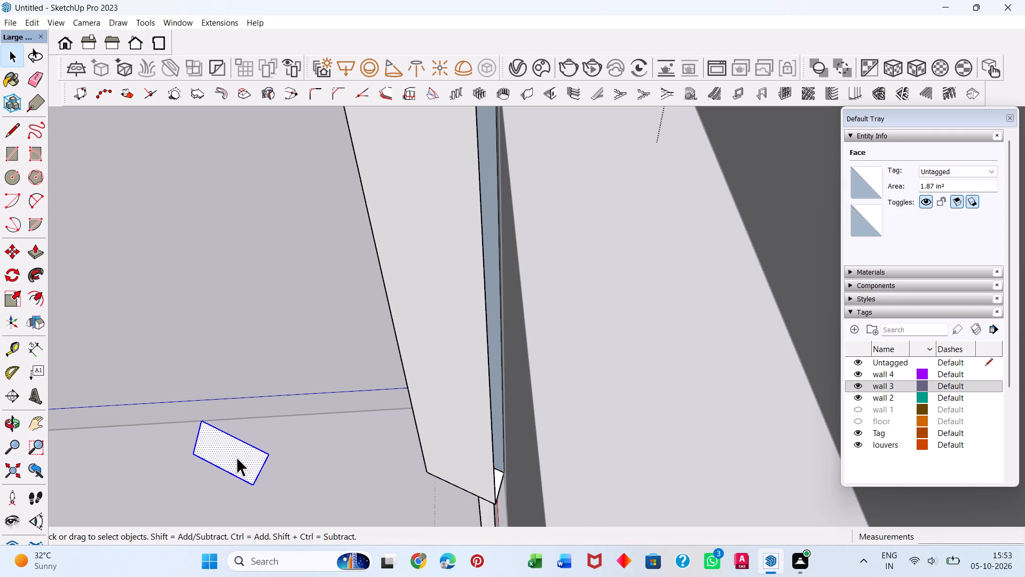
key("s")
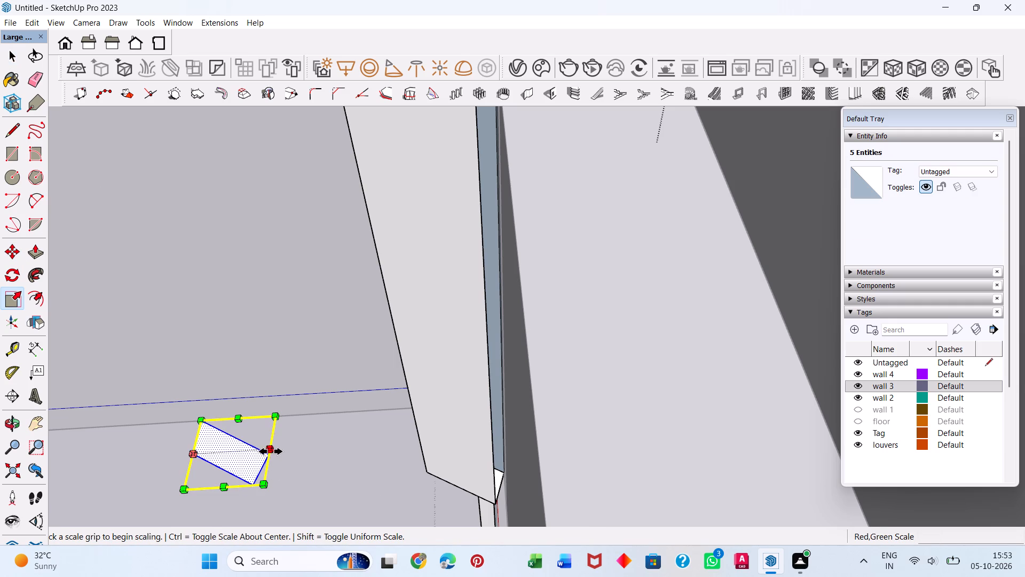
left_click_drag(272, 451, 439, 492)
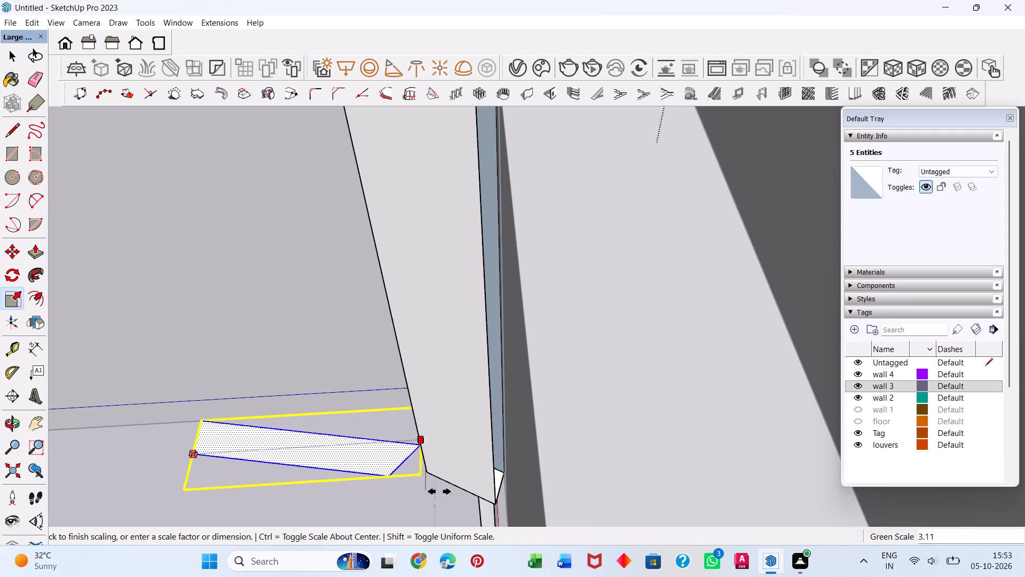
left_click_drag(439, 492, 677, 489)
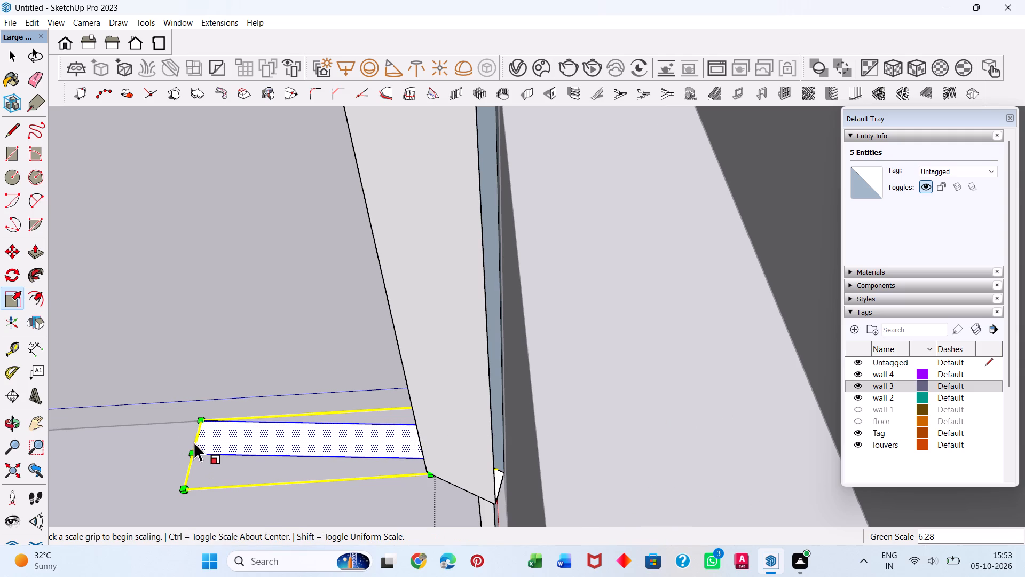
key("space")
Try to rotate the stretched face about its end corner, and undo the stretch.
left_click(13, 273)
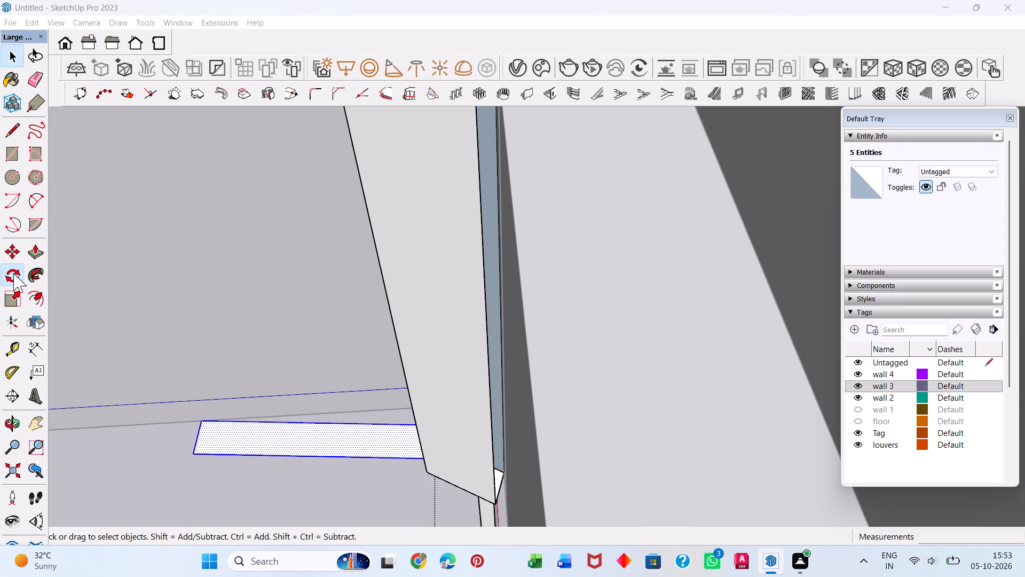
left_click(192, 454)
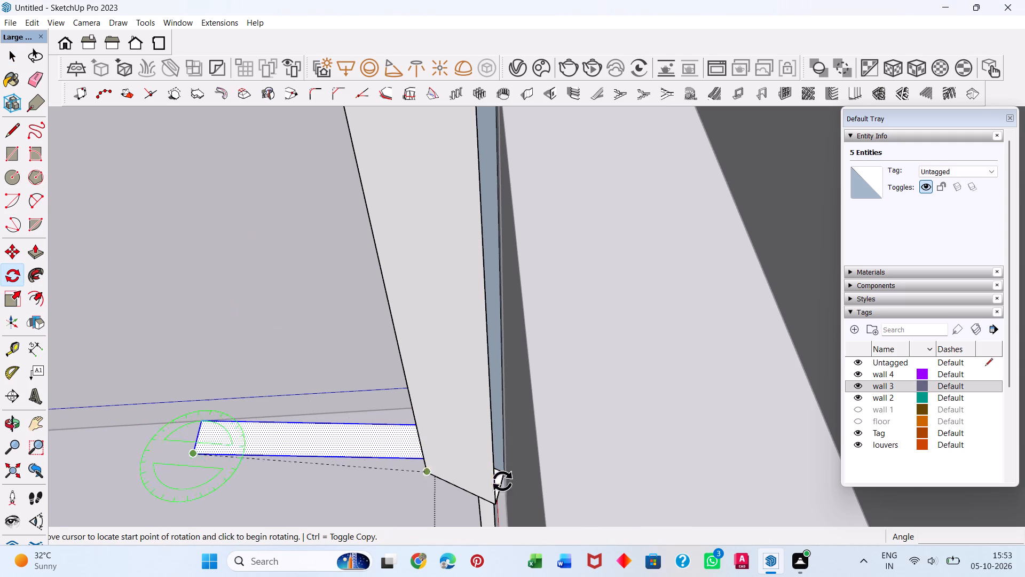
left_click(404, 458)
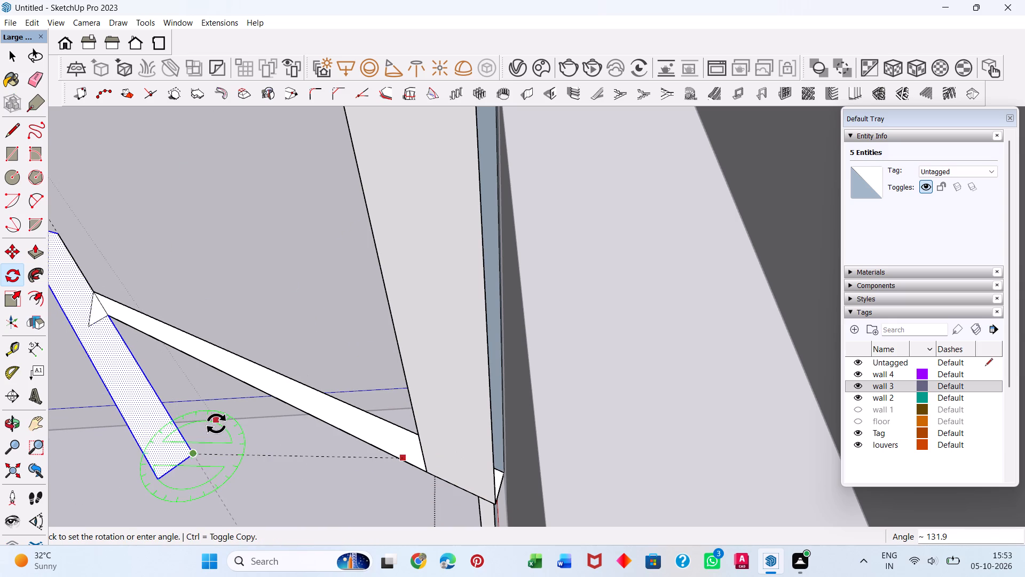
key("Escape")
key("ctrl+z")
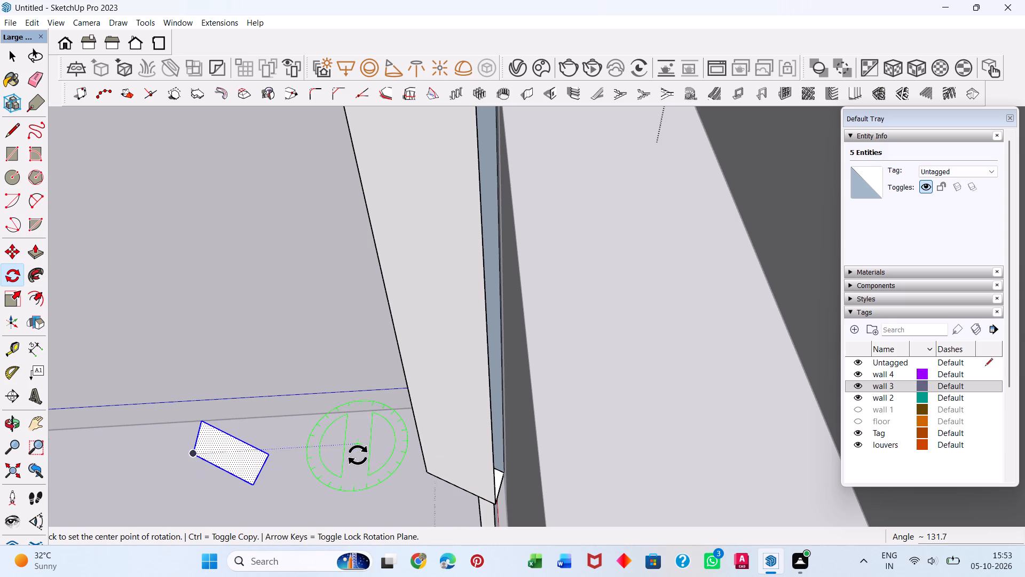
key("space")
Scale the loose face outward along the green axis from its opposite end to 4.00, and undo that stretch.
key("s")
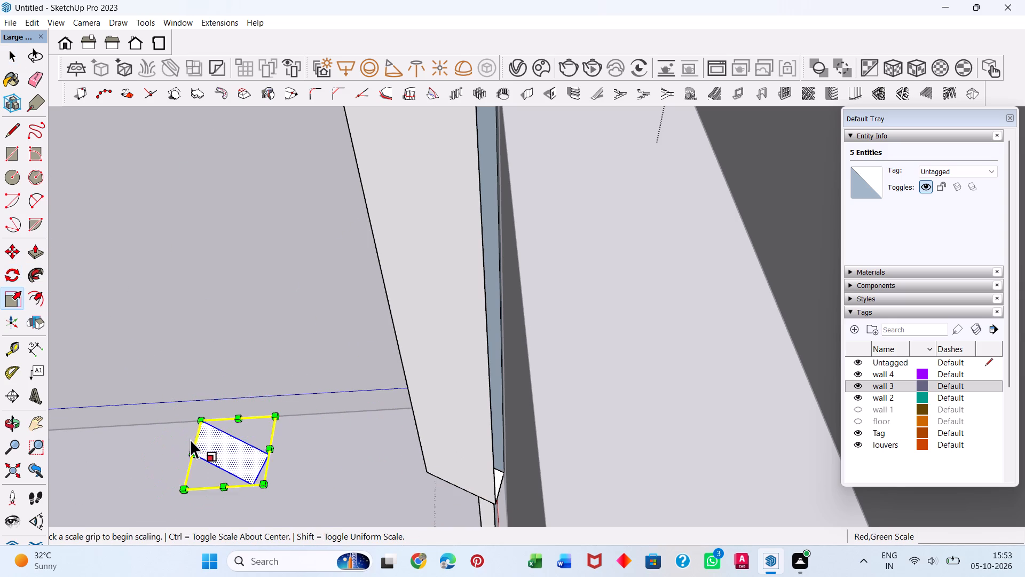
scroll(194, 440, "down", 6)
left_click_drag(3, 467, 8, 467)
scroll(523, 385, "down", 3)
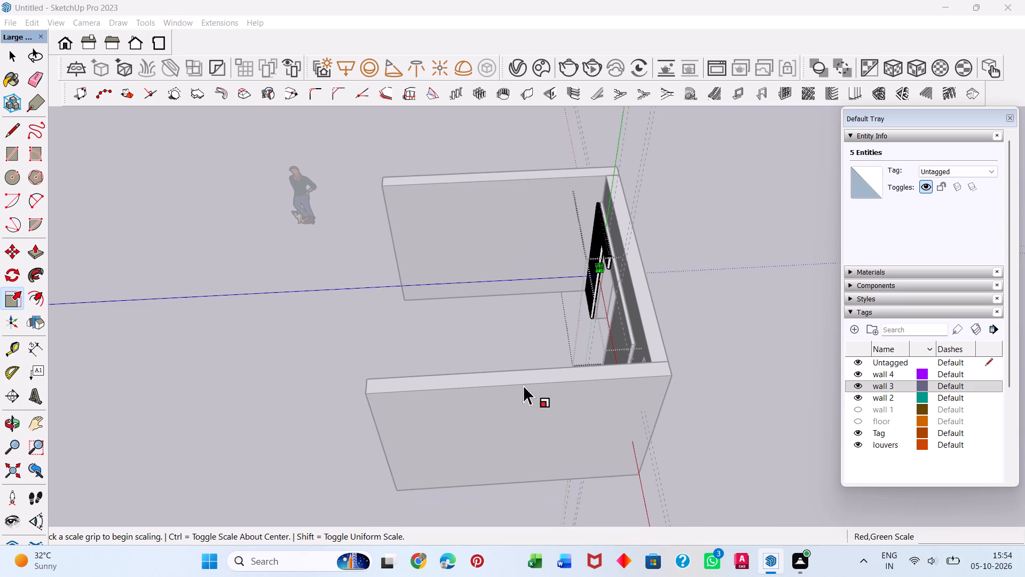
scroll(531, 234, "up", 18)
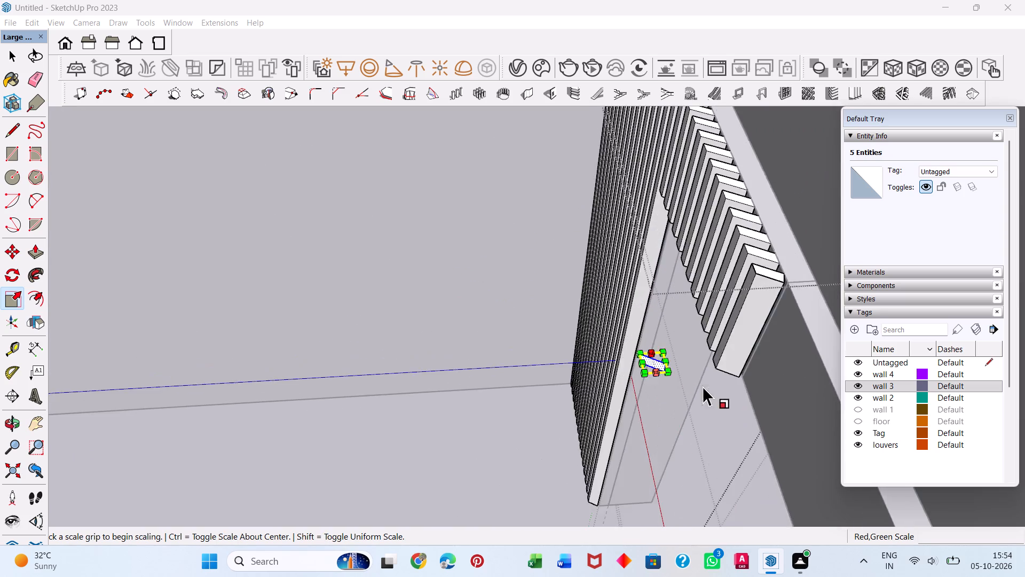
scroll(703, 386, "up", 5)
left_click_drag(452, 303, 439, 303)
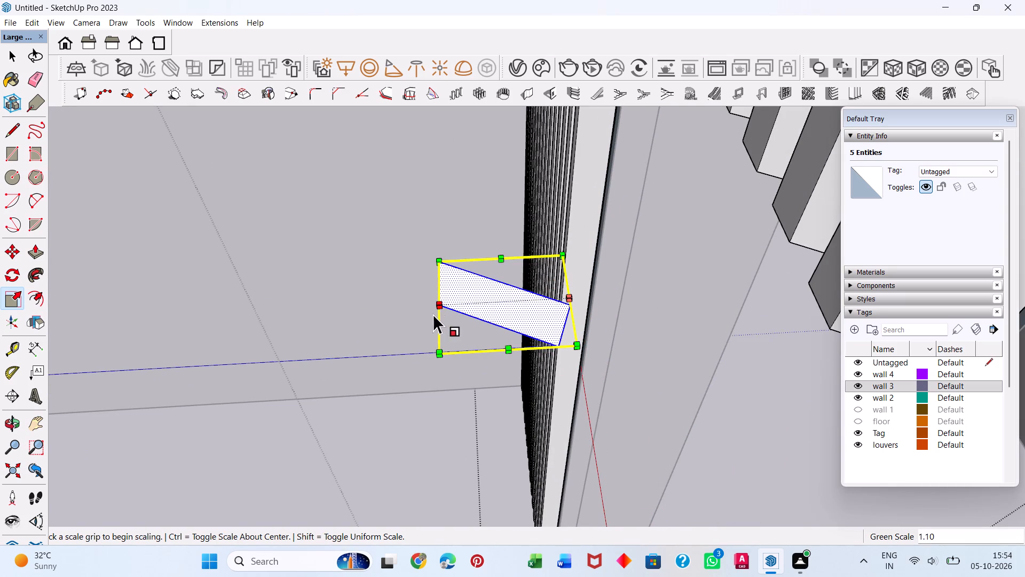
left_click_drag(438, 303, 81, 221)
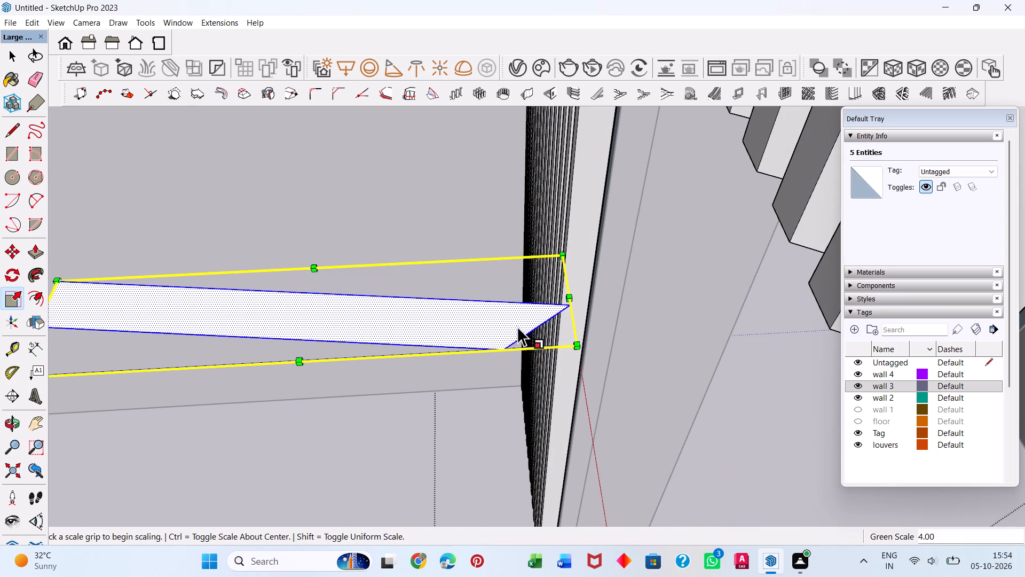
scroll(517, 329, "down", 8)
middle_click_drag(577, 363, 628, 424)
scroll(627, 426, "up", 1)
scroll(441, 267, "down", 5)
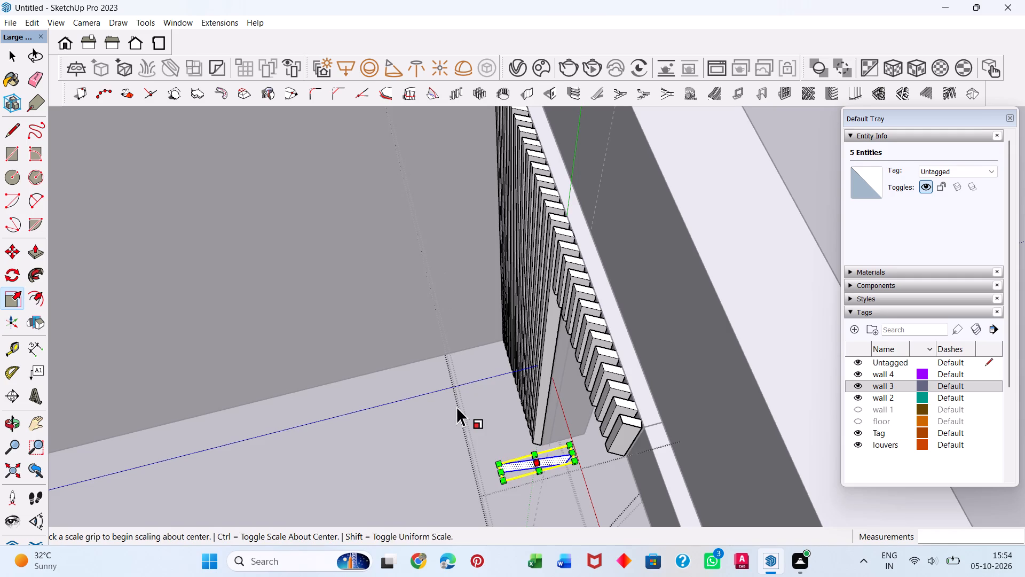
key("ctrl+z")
Stretch the loose face along the green axis away from the louvers into a long, narrow strip.
left_click(555, 459)
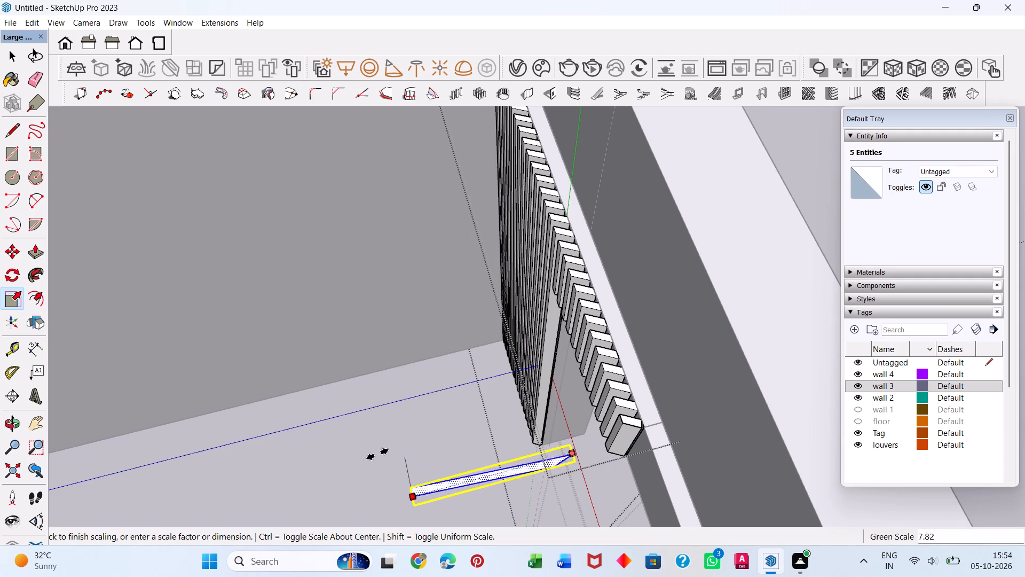
left_click(342, 446)
key("space")
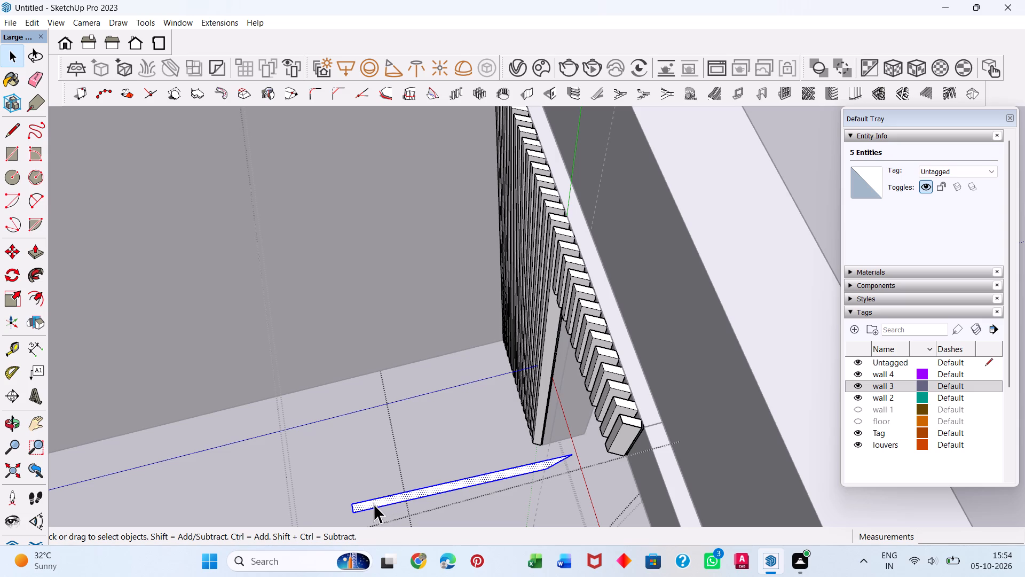
Rotate the long strip about 92.5° around the corner of its square end, away from the louvers.
key("q")
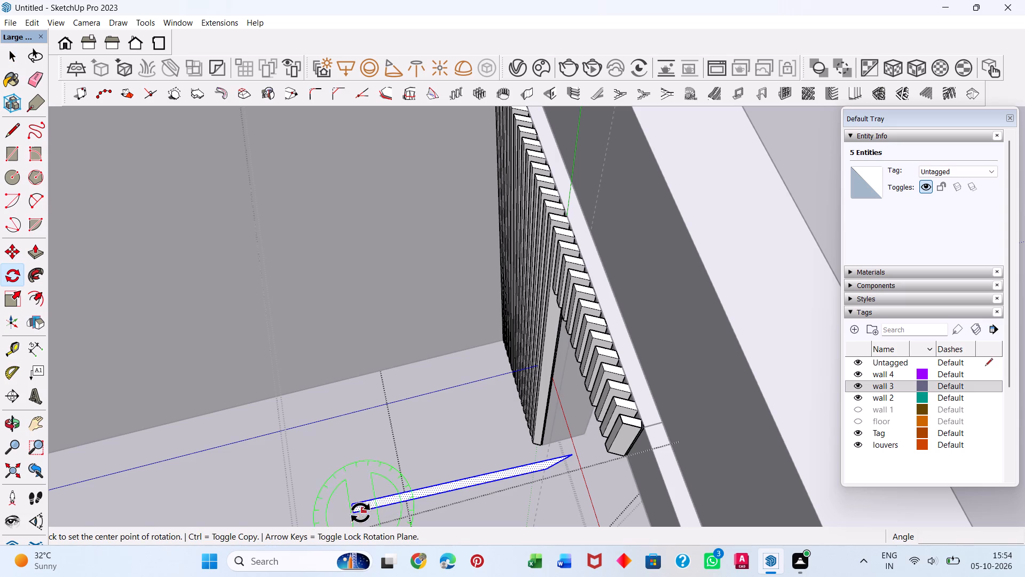
left_click(352, 511)
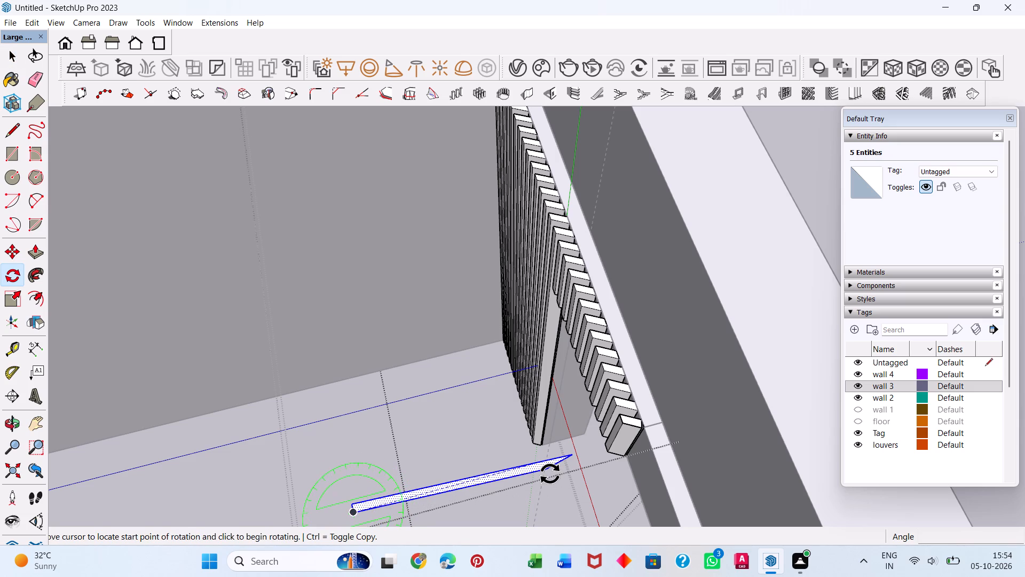
left_click(550, 470)
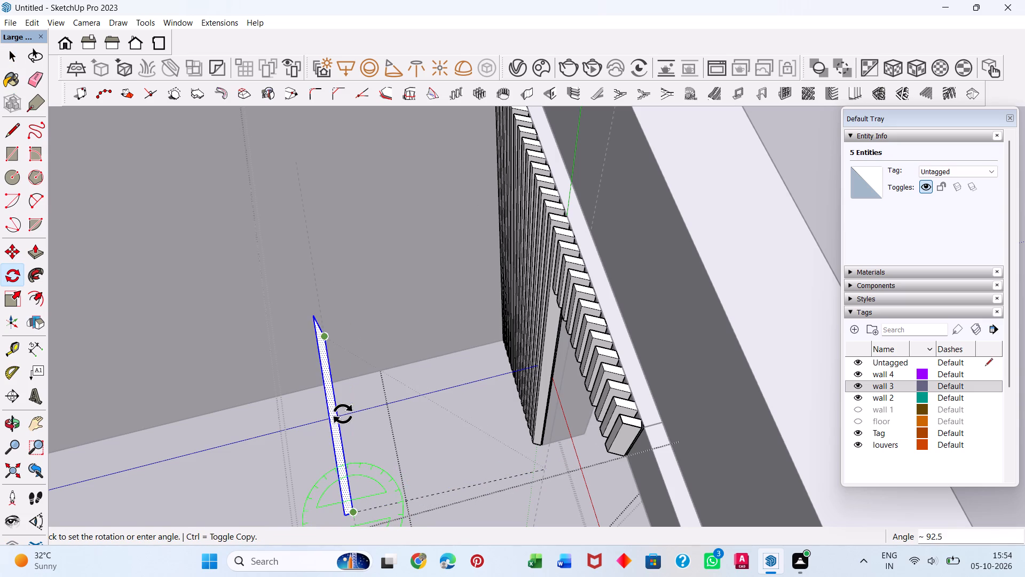
middle_click_drag(469, 455, 468, 439)
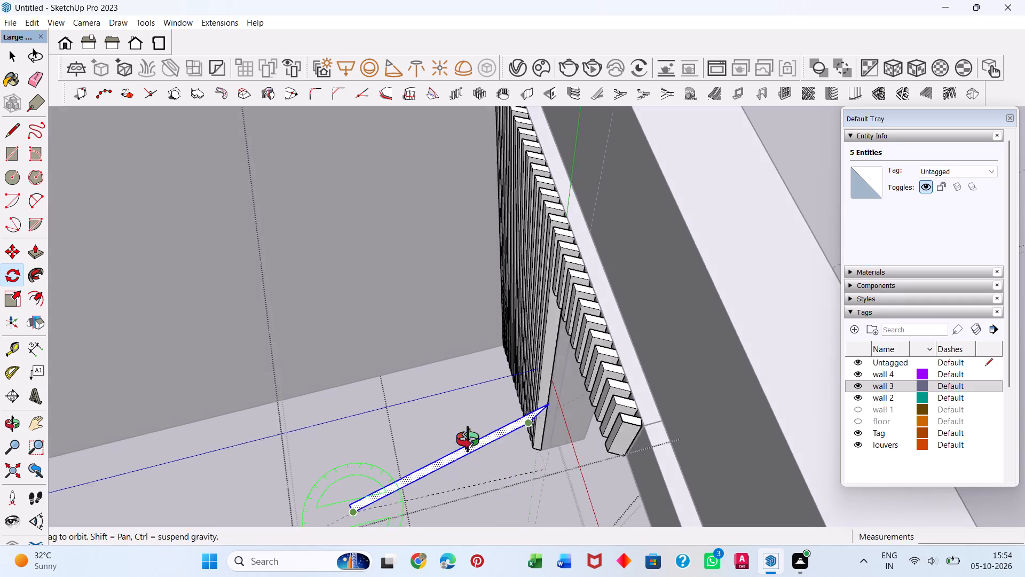
middle_click_drag(468, 439, 469, 289)
scroll(470, 288, "down", 1)
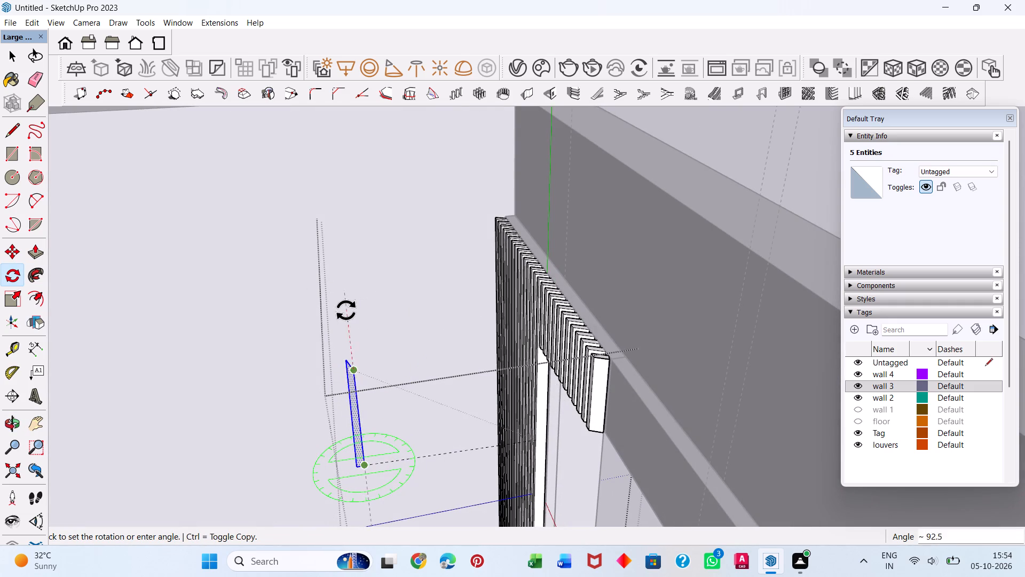
key("Up")
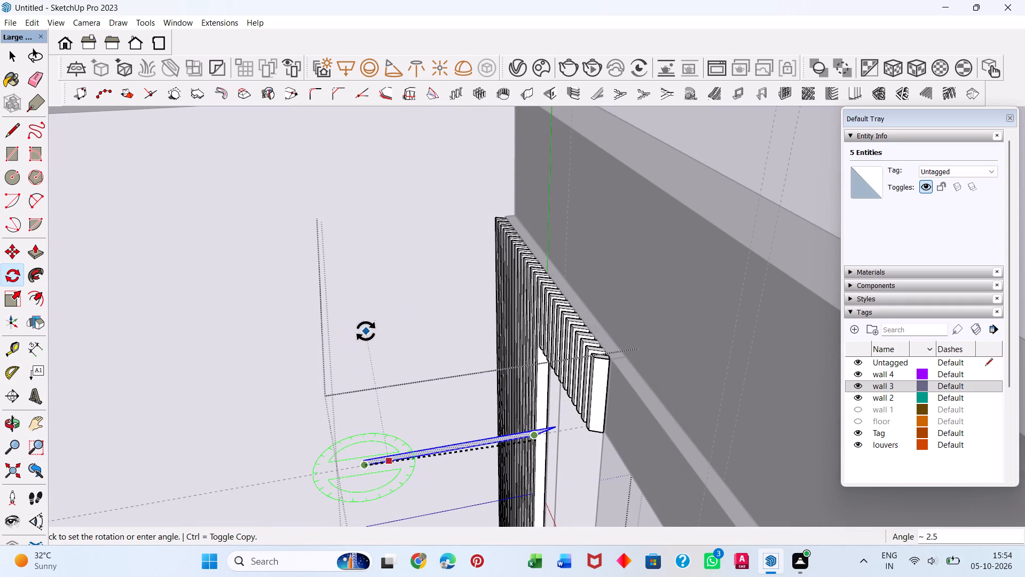
key("Left")
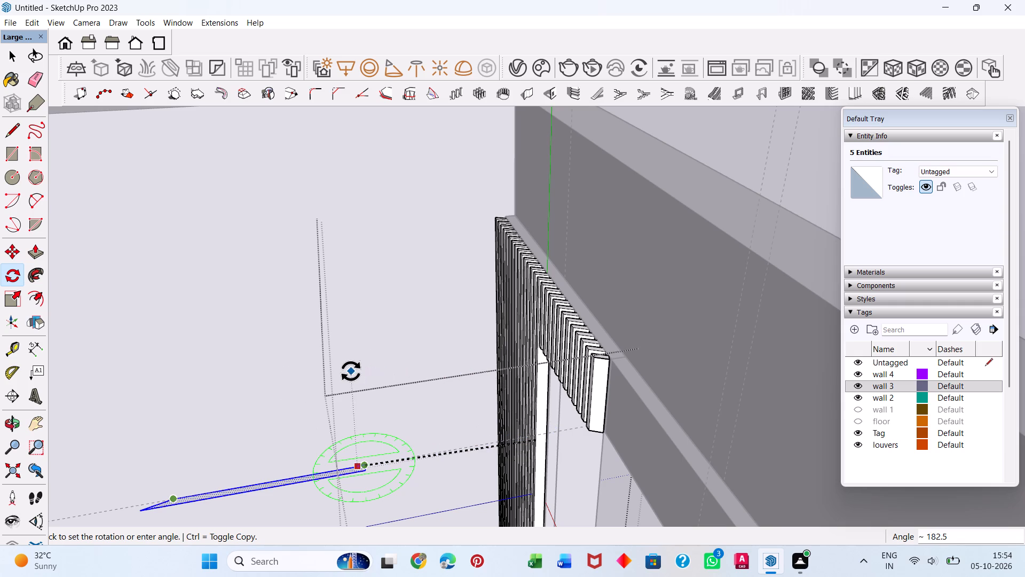
key("Right")
left_click(351, 269)
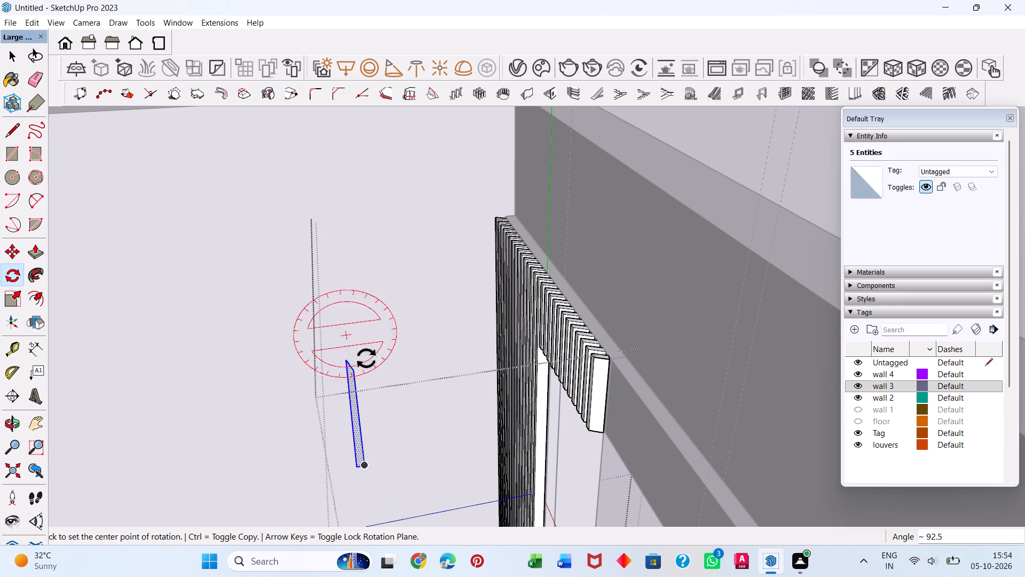
Examine the rotated strip against the louvers and wall opening from several angles, ending in the standard top view.
key("space")
left_click(352, 400)
middle_click_drag(357, 408, 480, 419)
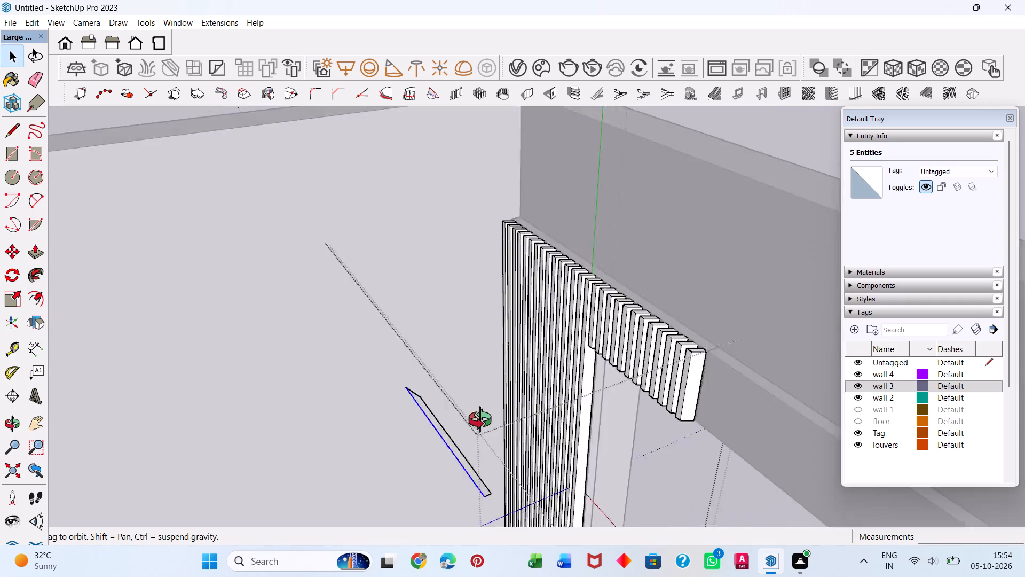
middle_click_drag(480, 419, 500, 370)
middle_click_drag(595, 404, 566, 428)
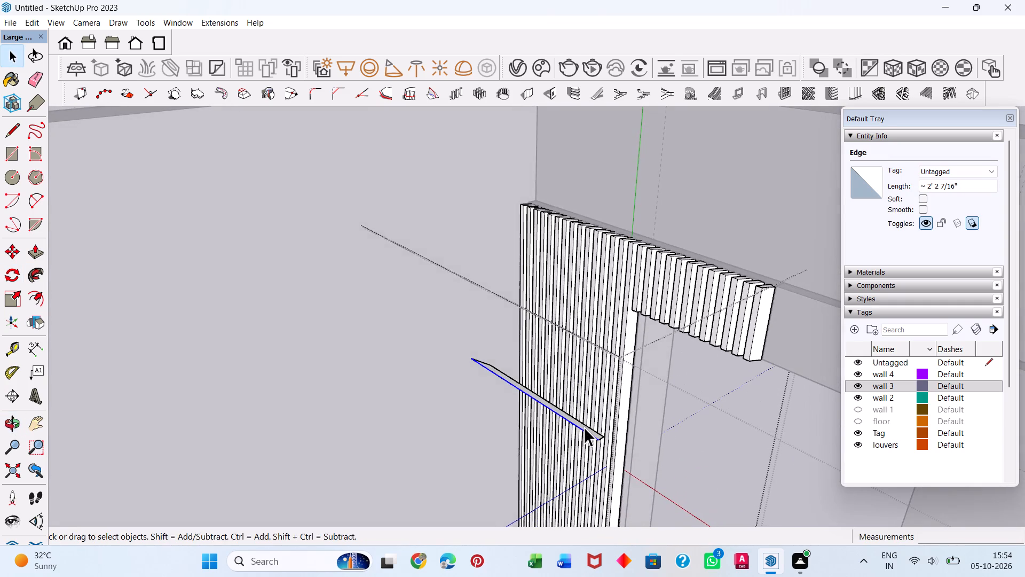
middle_click_drag(525, 433, 650, 334)
scroll(692, 287, "down", 1)
middle_click_drag(692, 289, 690, 377)
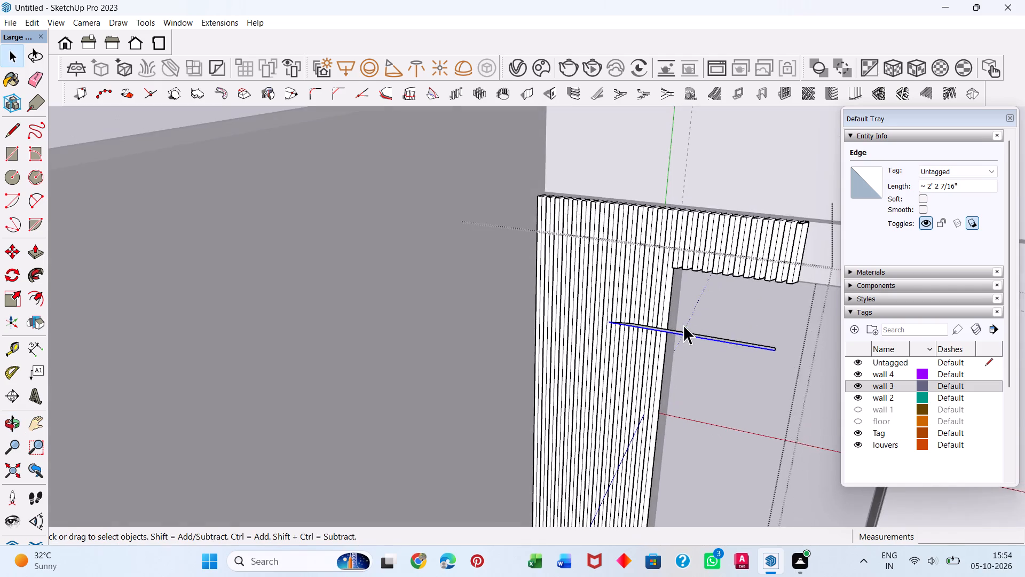
scroll(682, 326, "down", 12)
scroll(661, 317, "up", 1)
middle_click_drag(646, 343, 650, 518)
scroll(626, 499, "down", 3)
middle_click_drag(562, 403, 588, 425)
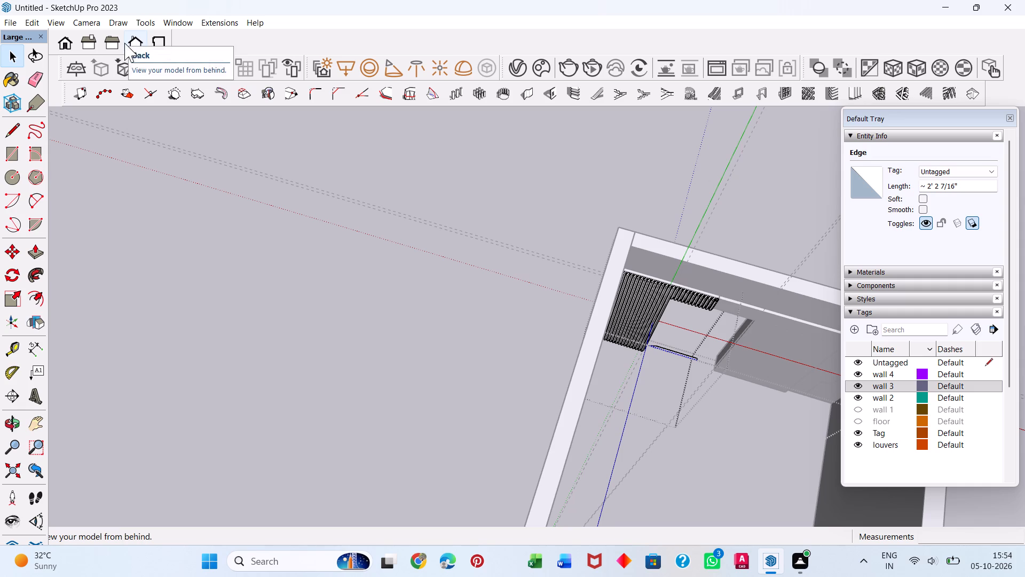
left_click(52, 46)
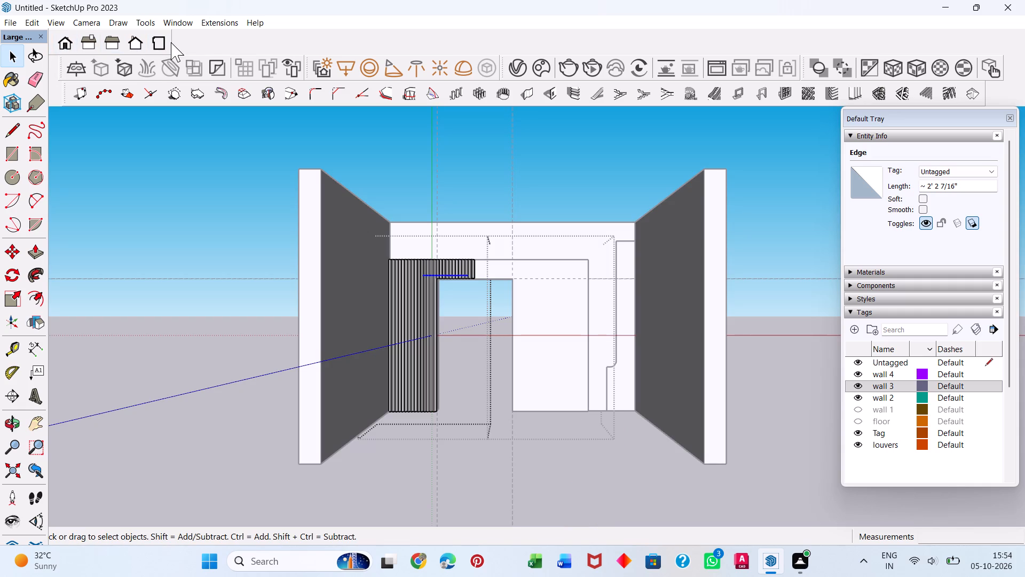
Rearrange the docked toolbars so the complete set of standard views, including isometric and top, is accessible.
left_click_drag(171, 42, 215, 44)
left_click_drag(28, 31, 20, 65)
left_click_drag(4, 39, 64, 41)
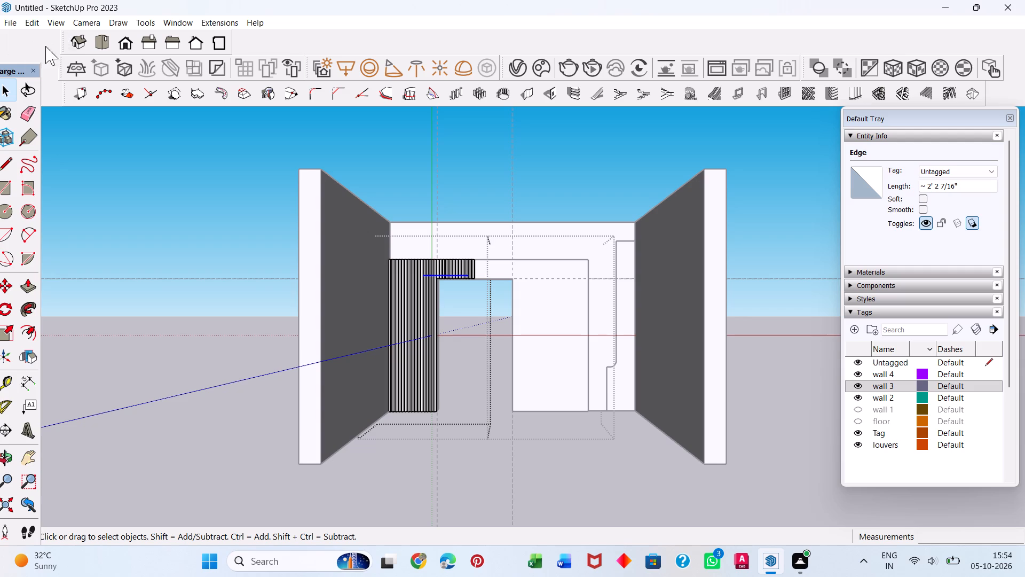
left_click_drag(16, 69, 32, 33)
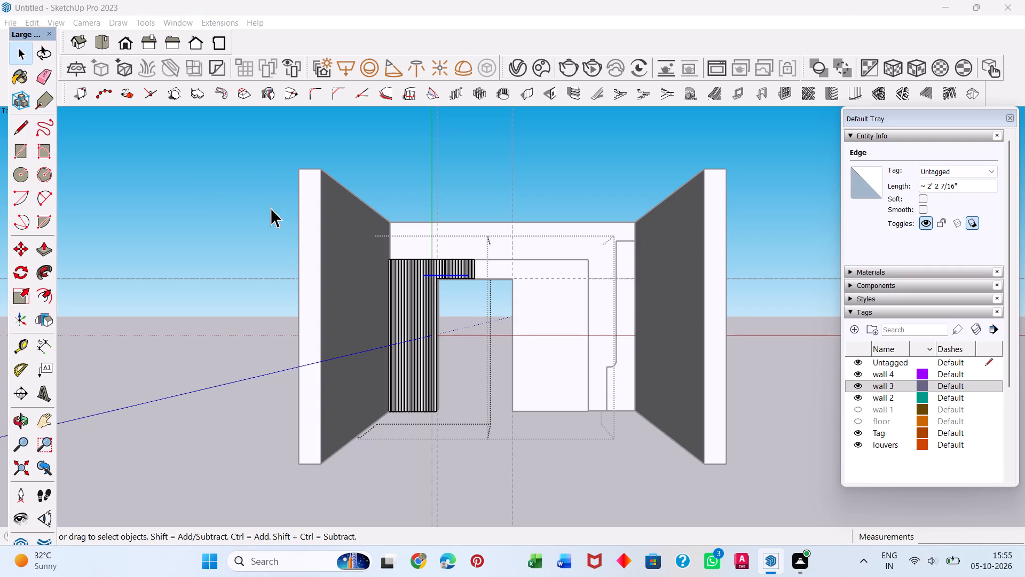
Inspect the strip's orientation in the room from the isometric and front views and up close at its square end.
middle_click_drag(466, 239, 469, 431)
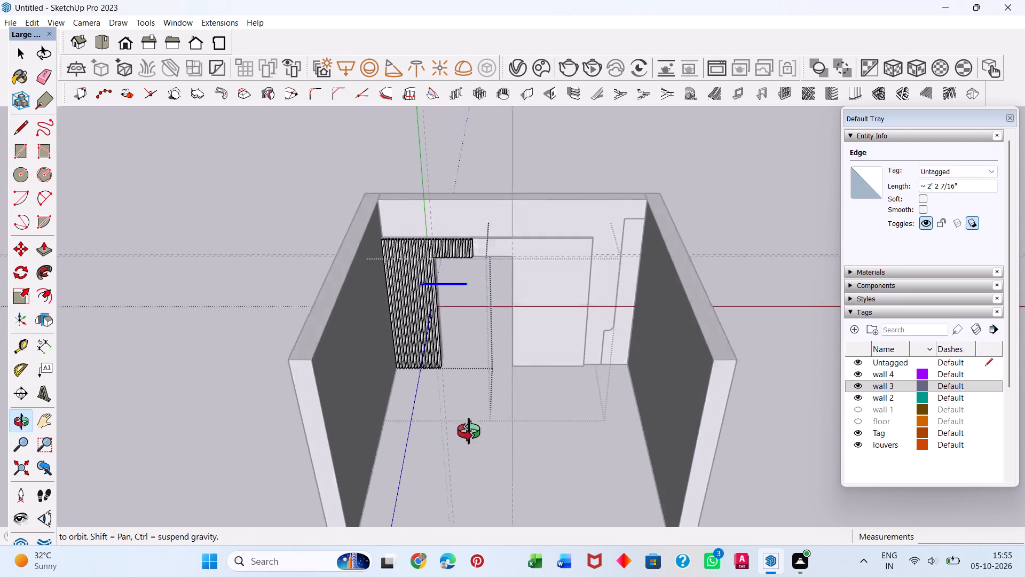
middle_click_drag(469, 431, 477, 488)
left_click(80, 44)
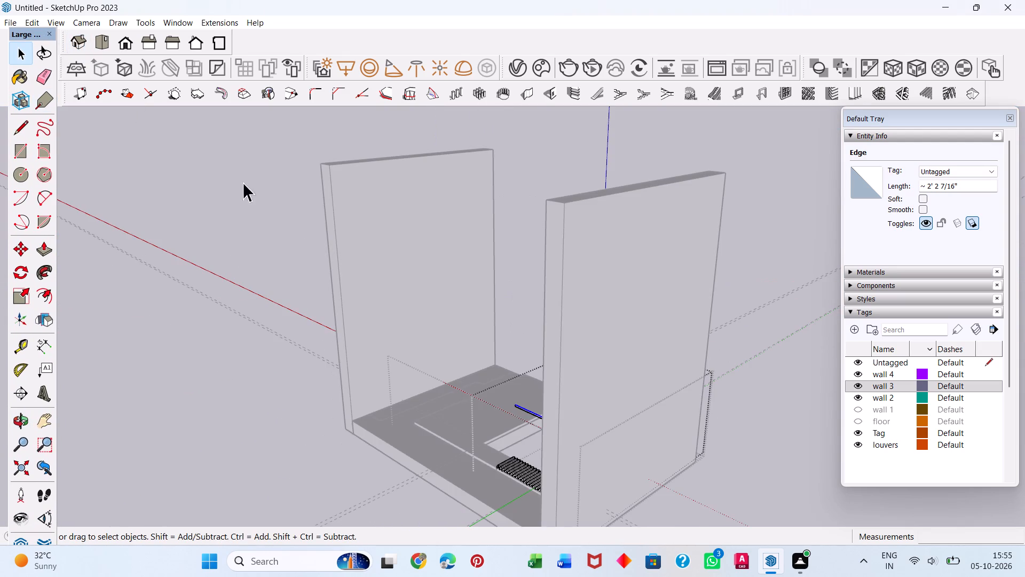
scroll(557, 406, "up", 7)
scroll(472, 447, "up", 1)
middle_click_drag(472, 447, 466, 490)
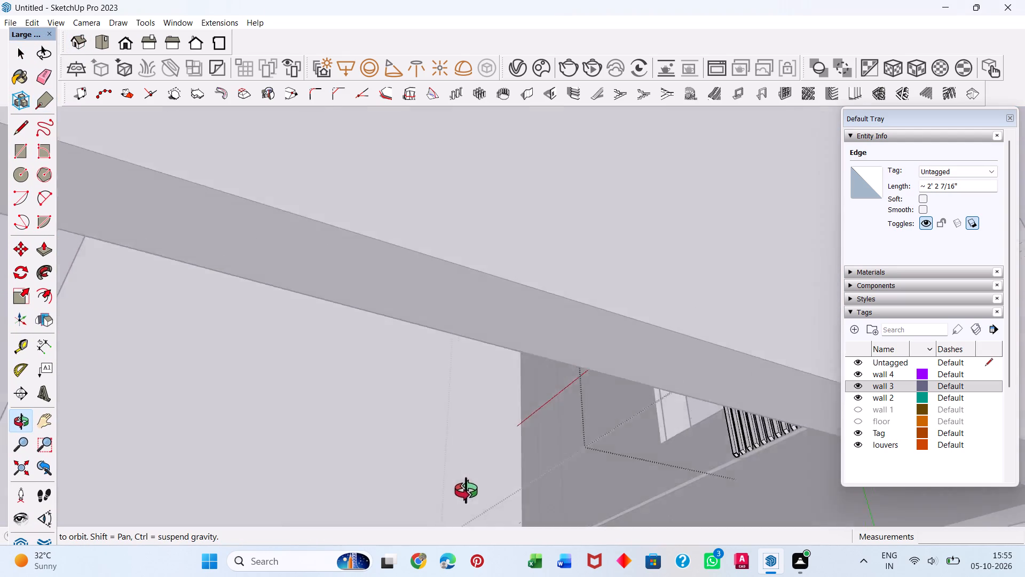
middle_click_drag(466, 490, 464, 490)
scroll(463, 490, "down", 2)
scroll(448, 362, "down", 7)
left_click(131, 37)
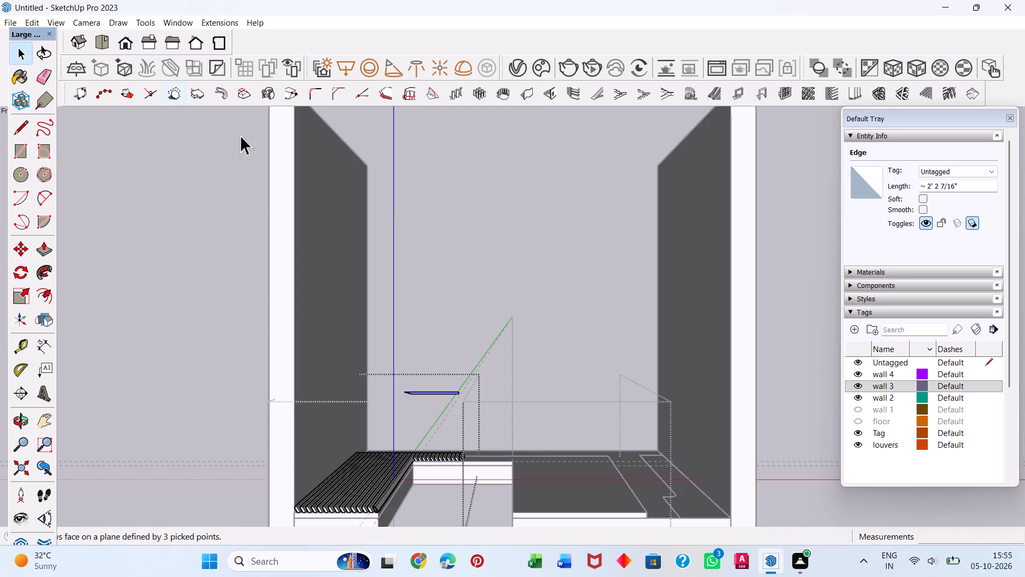
scroll(534, 256, "down", 5)
middle_click_drag(407, 222, 407, 365)
scroll(401, 344, "down", 5)
middle_click_drag(457, 252, 432, 460)
scroll(432, 460, "down", 1)
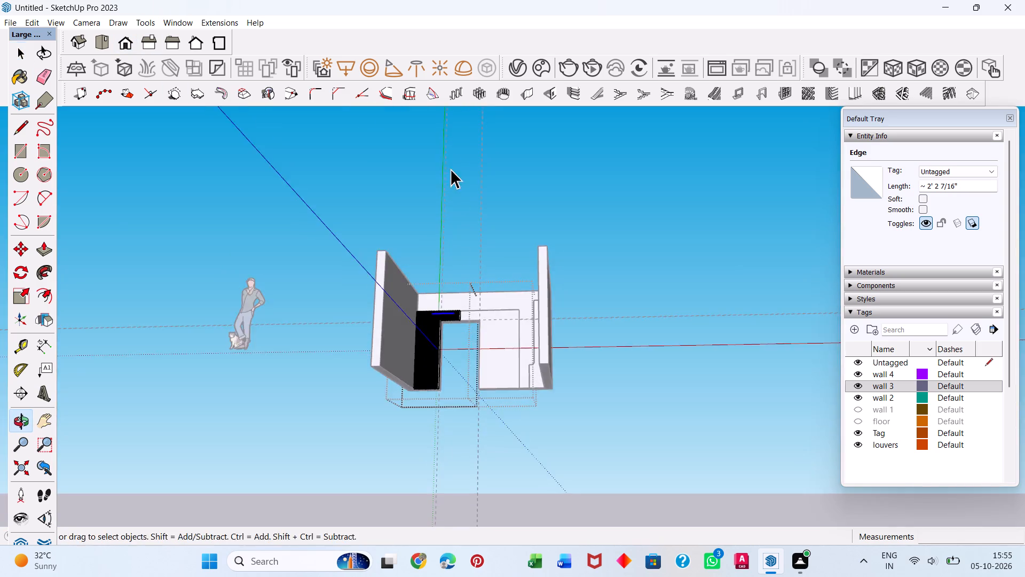
middle_click_drag(451, 191, 464, 453)
scroll(432, 213, "up", 1)
middle_click_drag(432, 255, 435, 461)
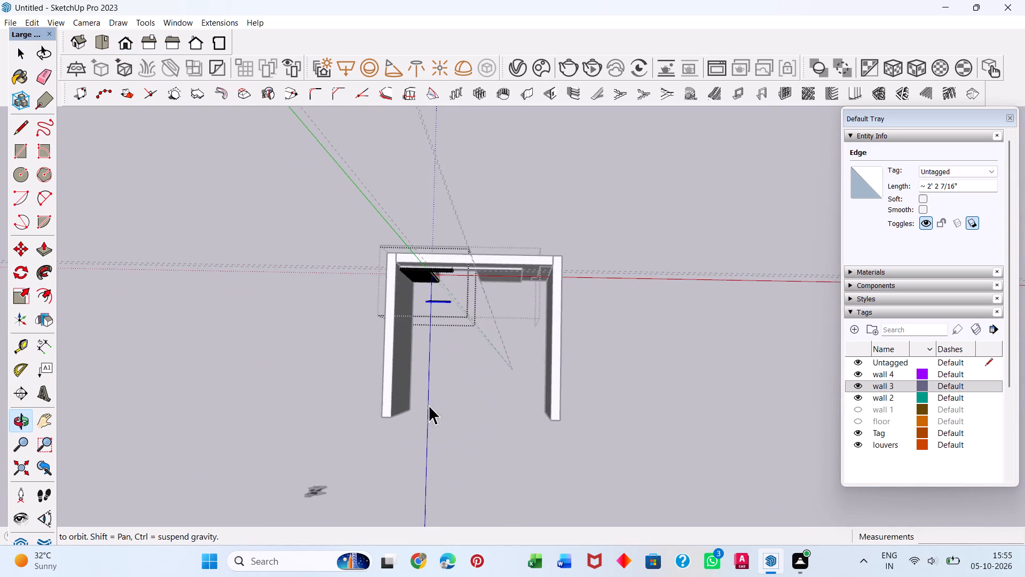
scroll(424, 230, "up", 20)
scroll(424, 230, "up", 9)
middle_click(481, 317)
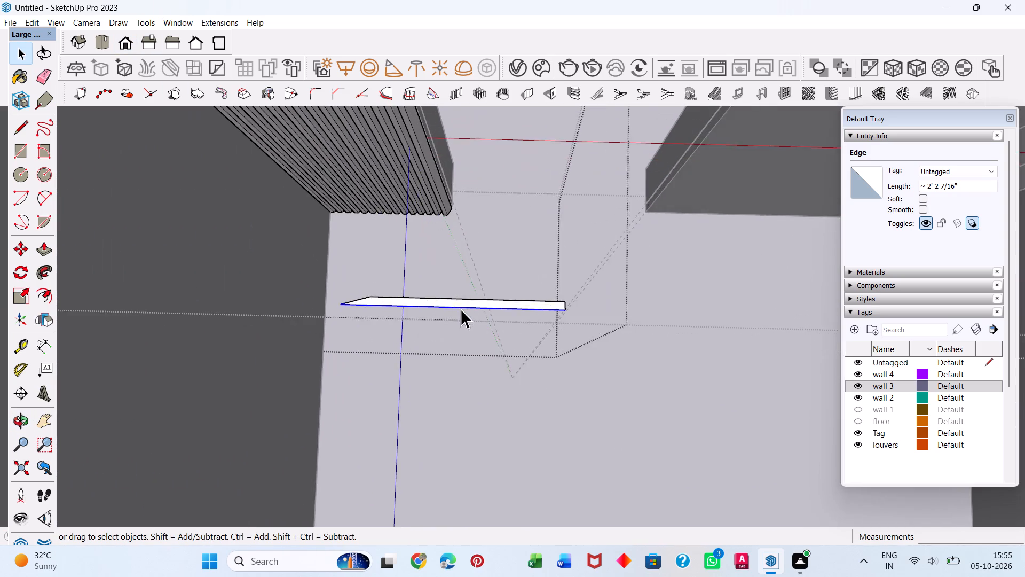
scroll(461, 309, "up", 3)
scroll(454, 301, "down", 3)
middle_click_drag(454, 319, 454, 292)
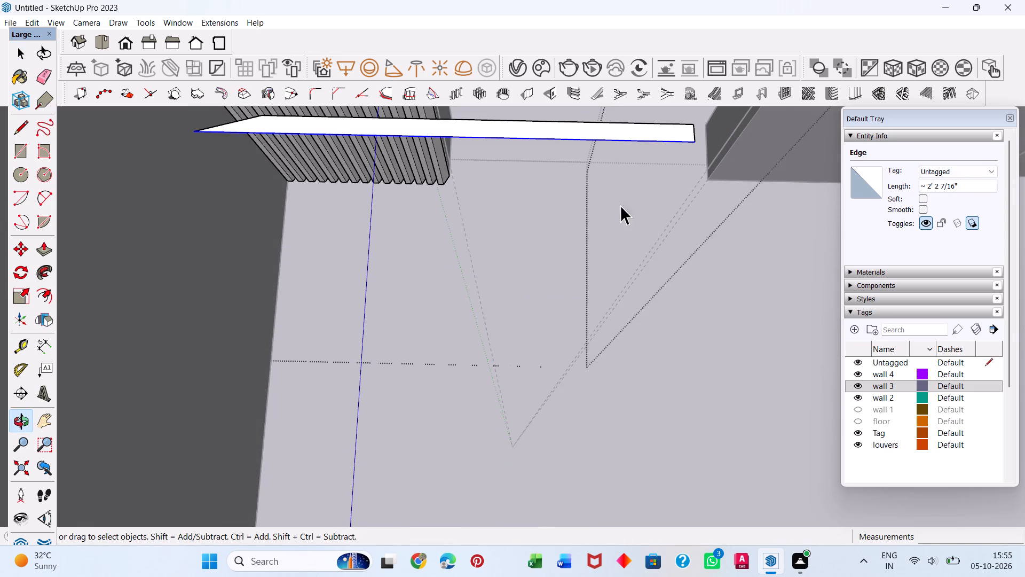
middle_click_drag(660, 204, 508, 224)
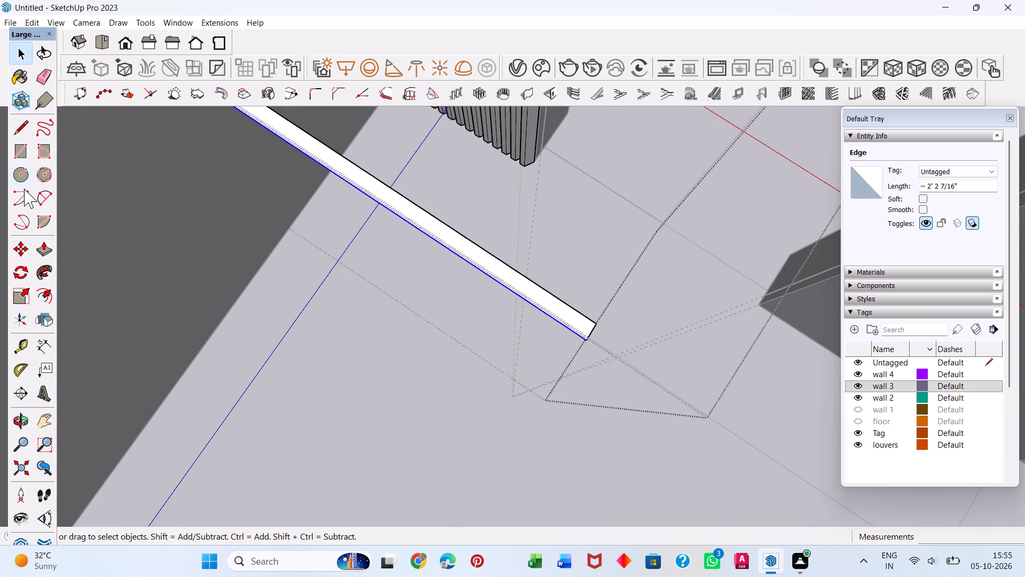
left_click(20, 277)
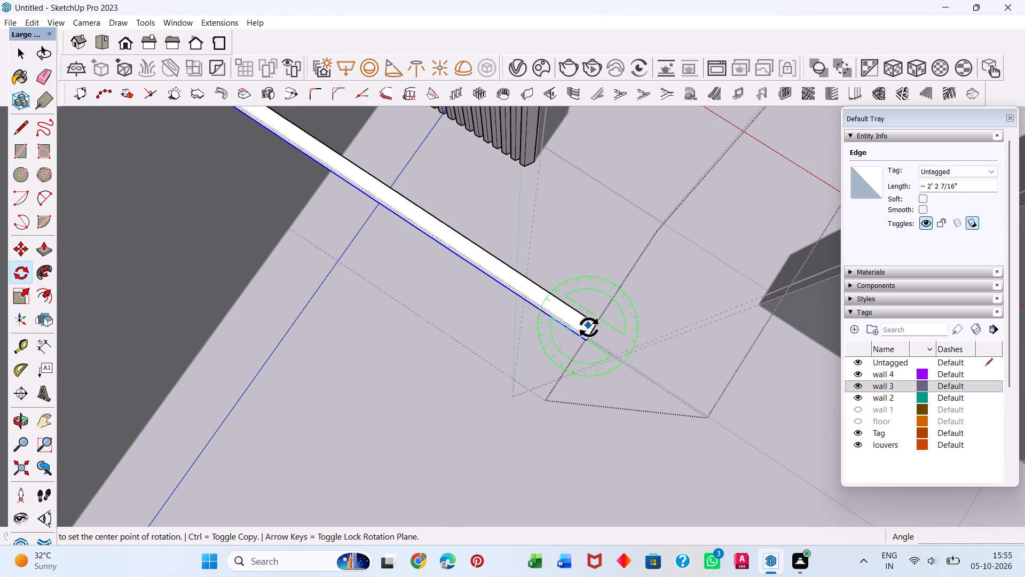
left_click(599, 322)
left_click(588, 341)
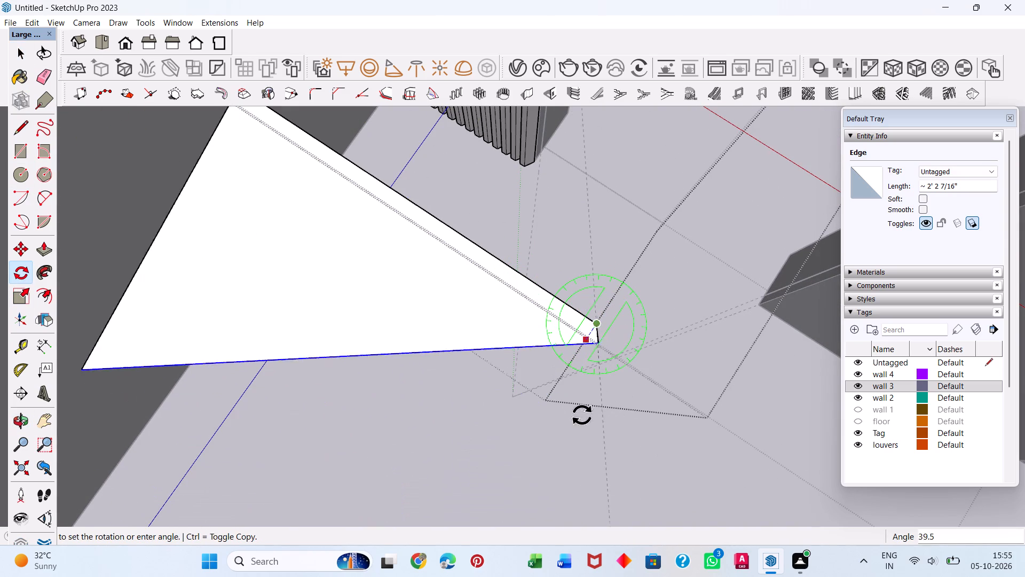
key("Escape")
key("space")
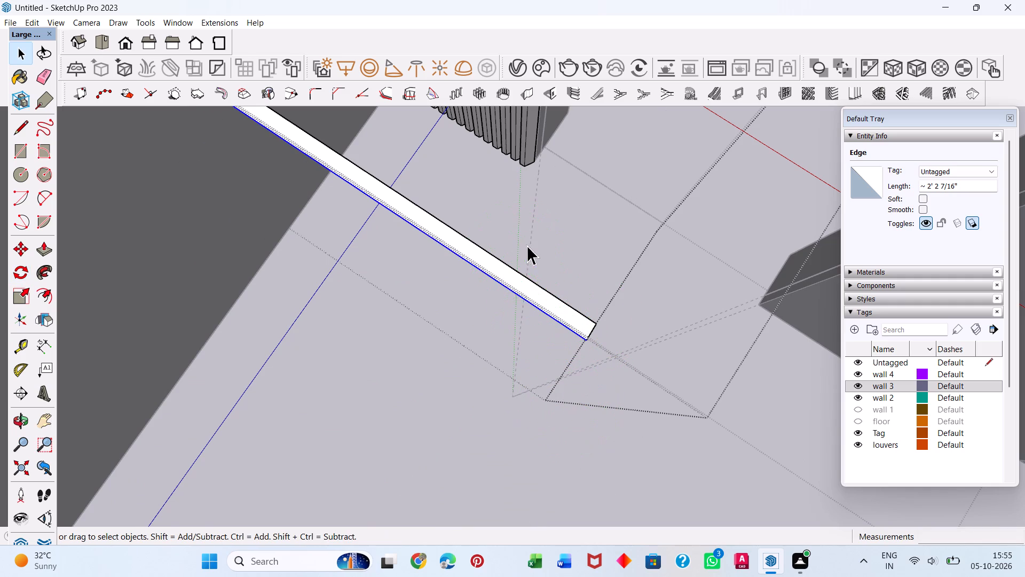
Select the strip's face with its edges and rotate it 90° about the corner of its square end.
double_click(523, 286)
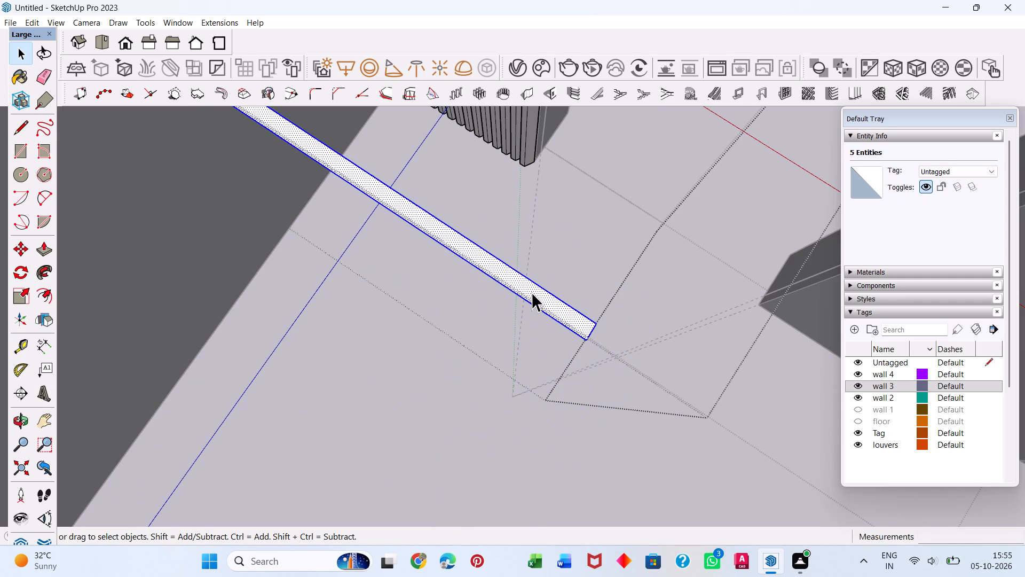
key("q")
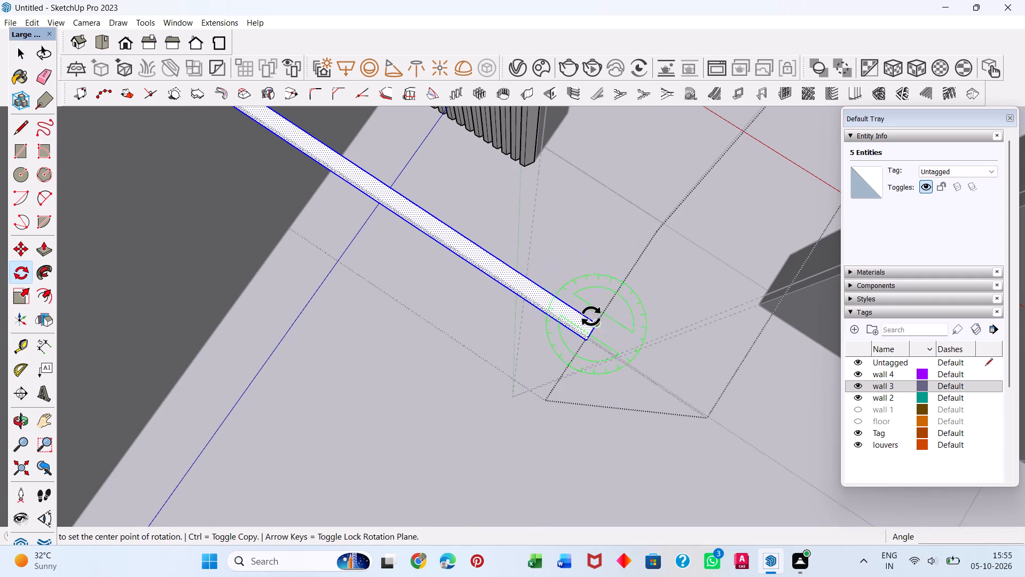
left_click(598, 323)
left_click(587, 343)
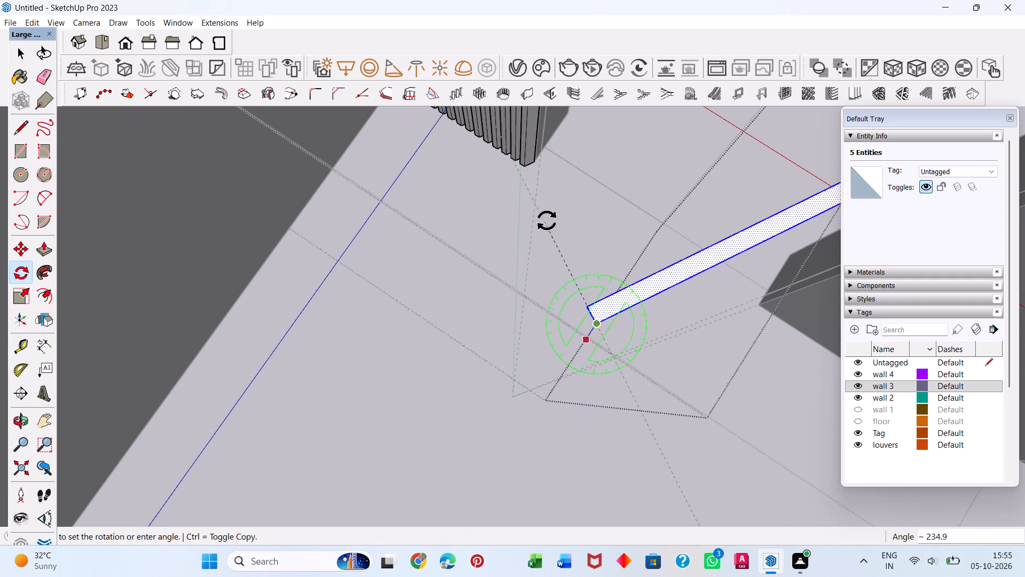
key("Up")
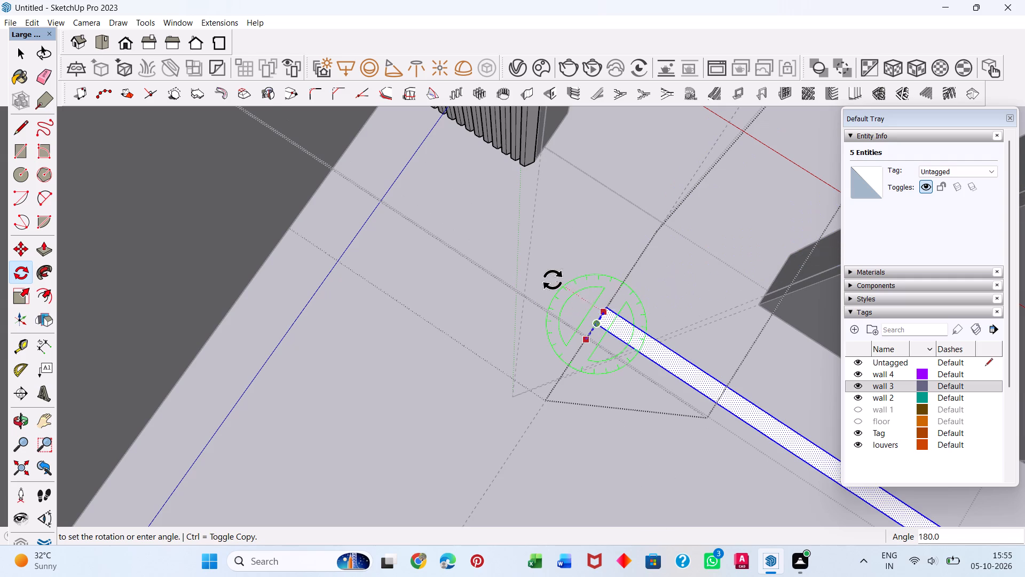
key("Left")
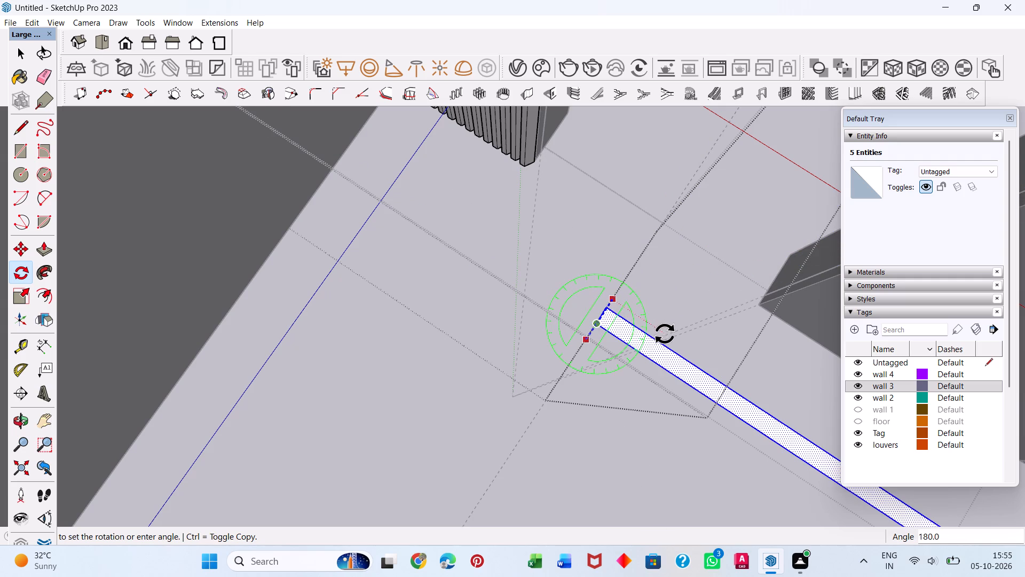
key("Right")
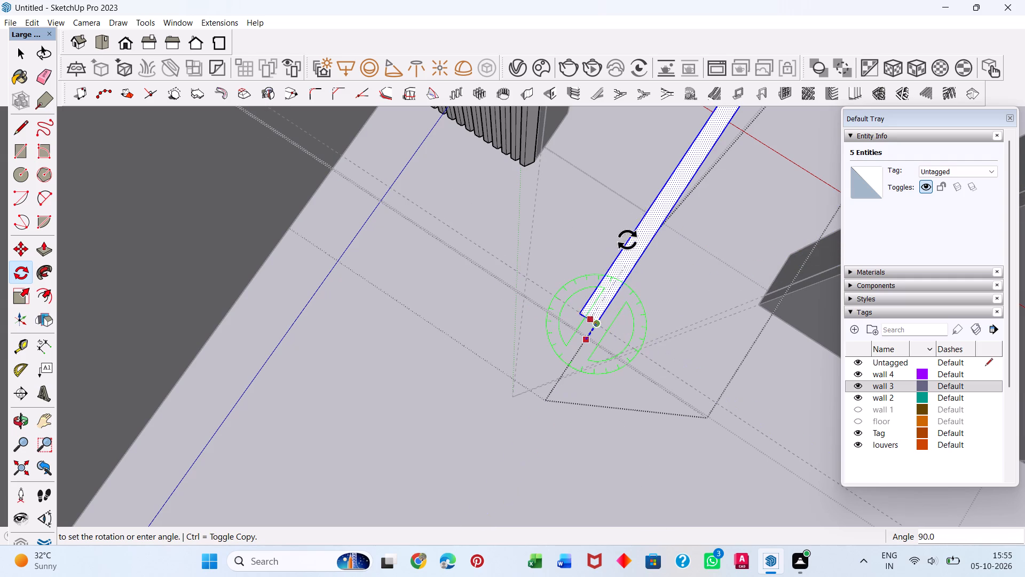
left_click(575, 321)
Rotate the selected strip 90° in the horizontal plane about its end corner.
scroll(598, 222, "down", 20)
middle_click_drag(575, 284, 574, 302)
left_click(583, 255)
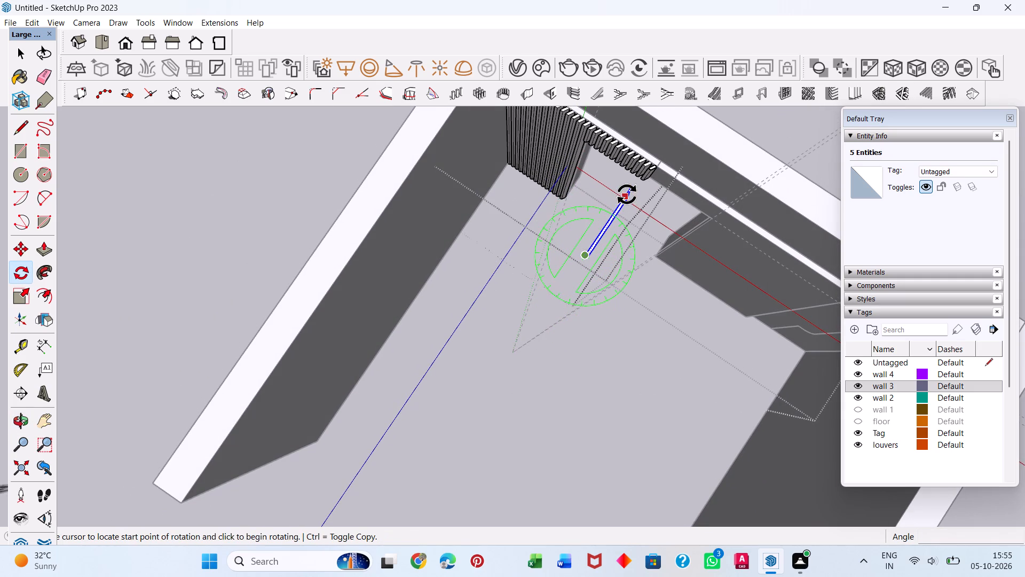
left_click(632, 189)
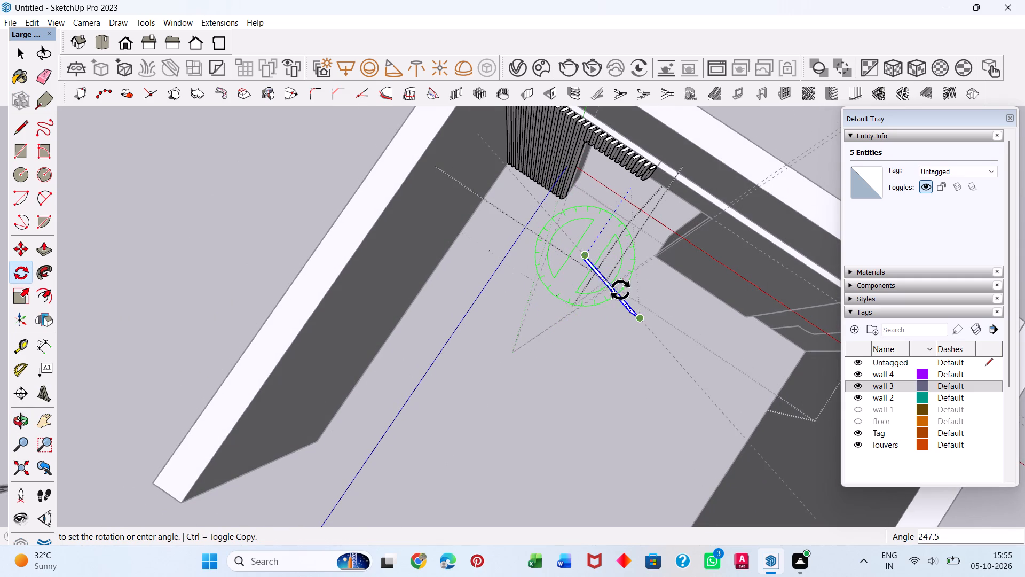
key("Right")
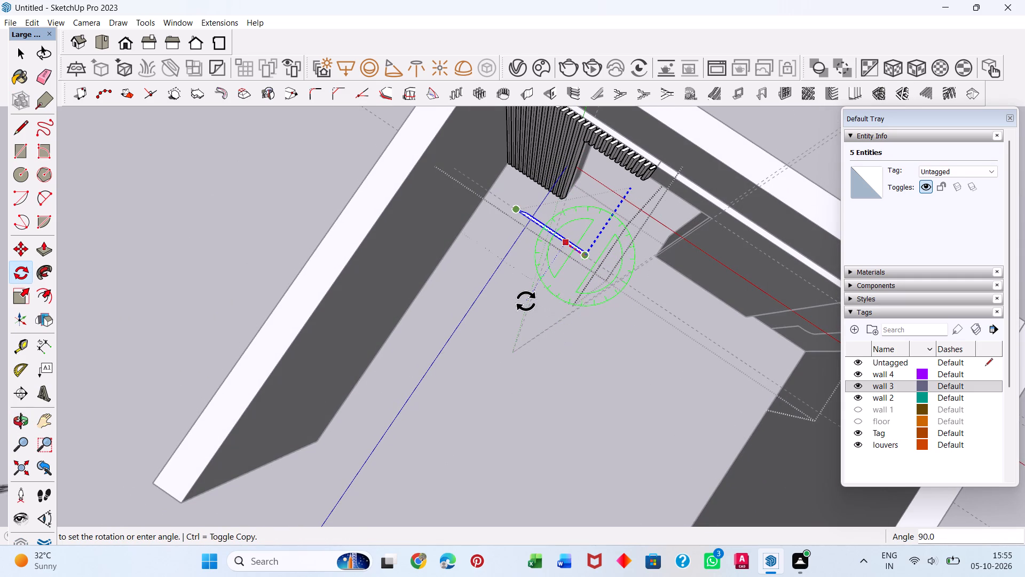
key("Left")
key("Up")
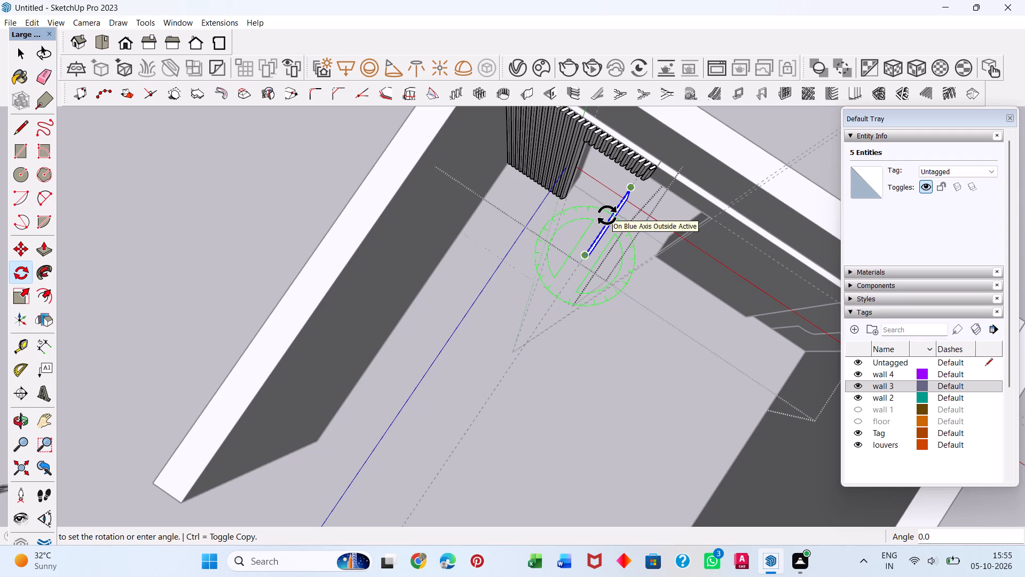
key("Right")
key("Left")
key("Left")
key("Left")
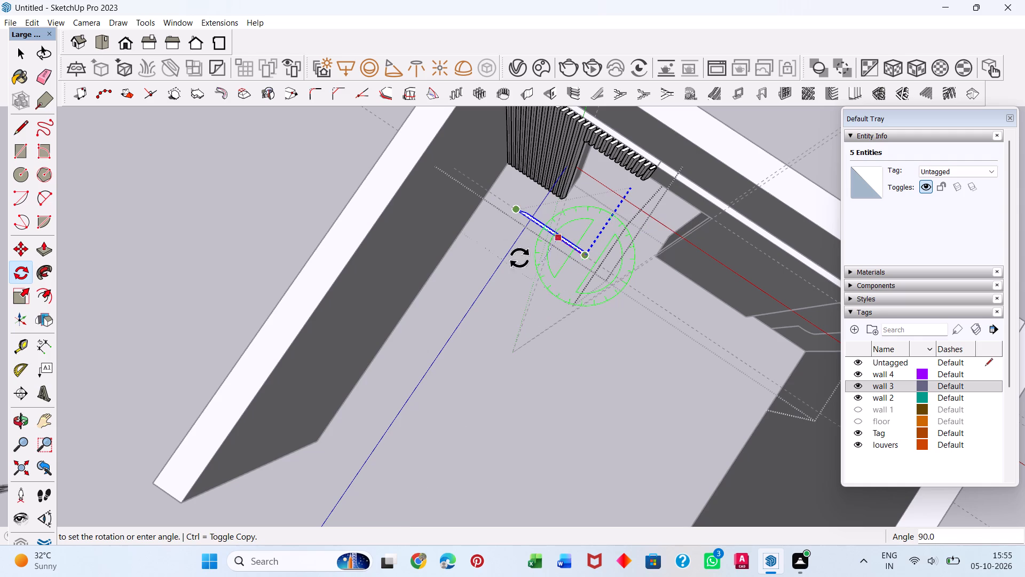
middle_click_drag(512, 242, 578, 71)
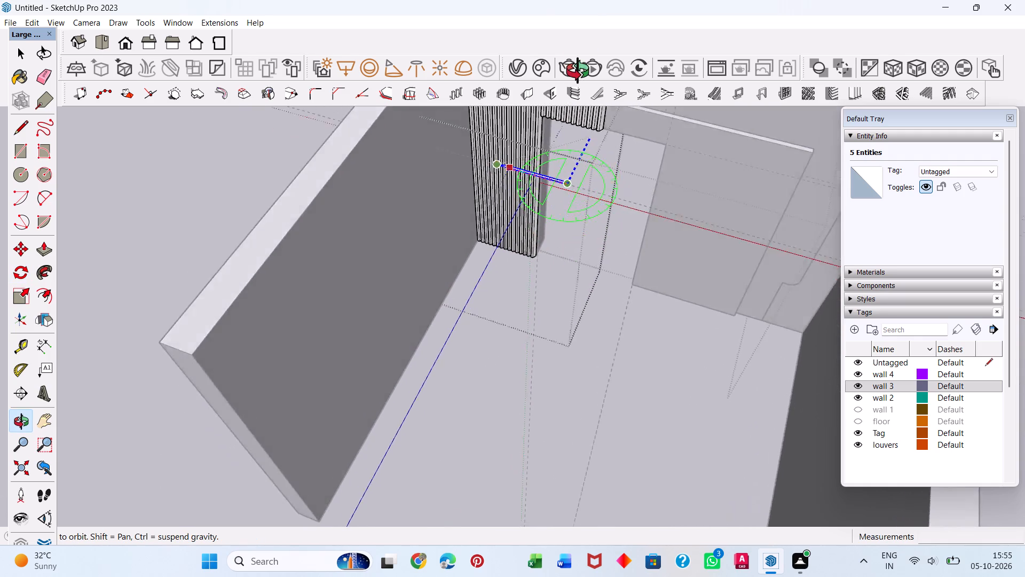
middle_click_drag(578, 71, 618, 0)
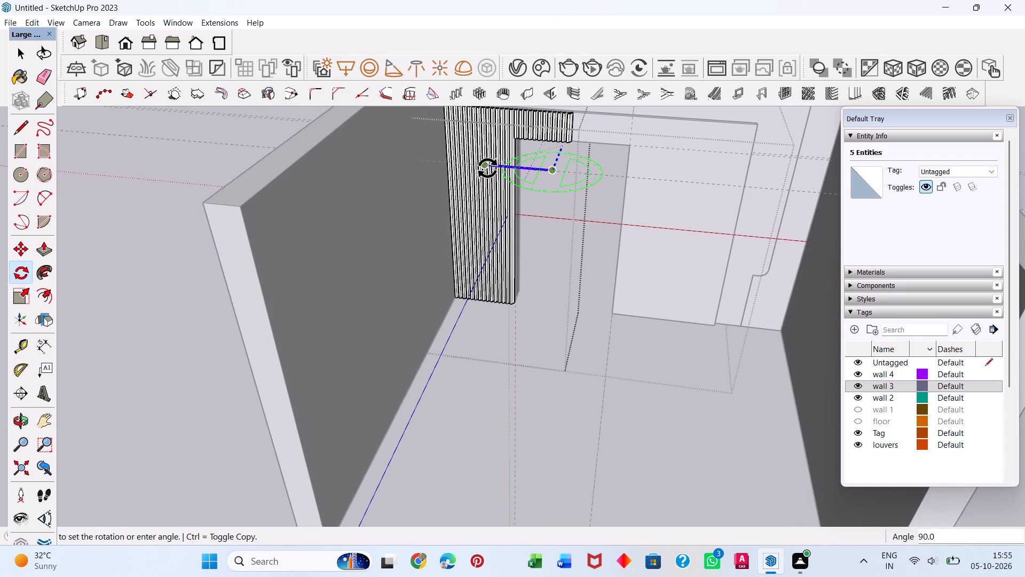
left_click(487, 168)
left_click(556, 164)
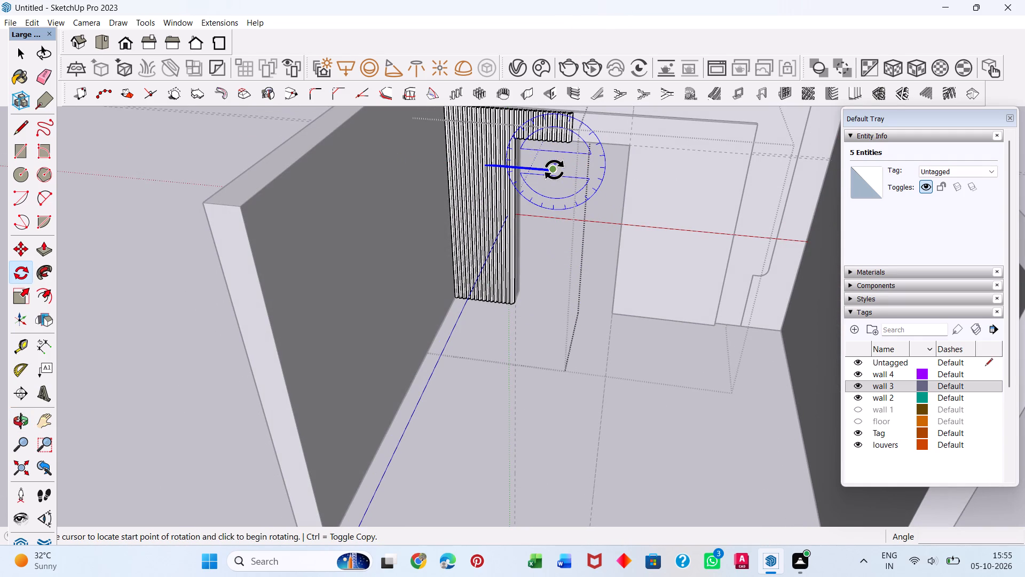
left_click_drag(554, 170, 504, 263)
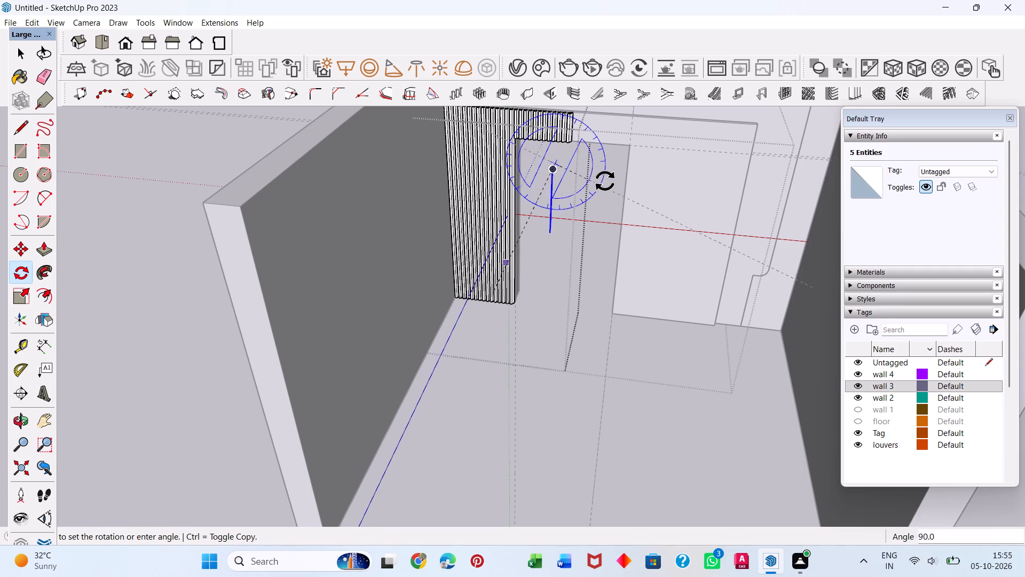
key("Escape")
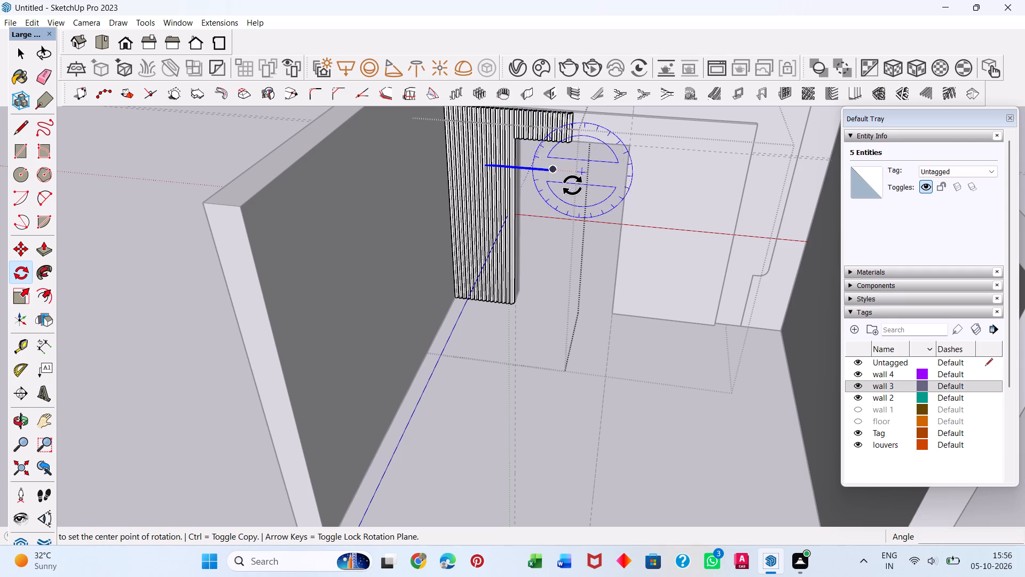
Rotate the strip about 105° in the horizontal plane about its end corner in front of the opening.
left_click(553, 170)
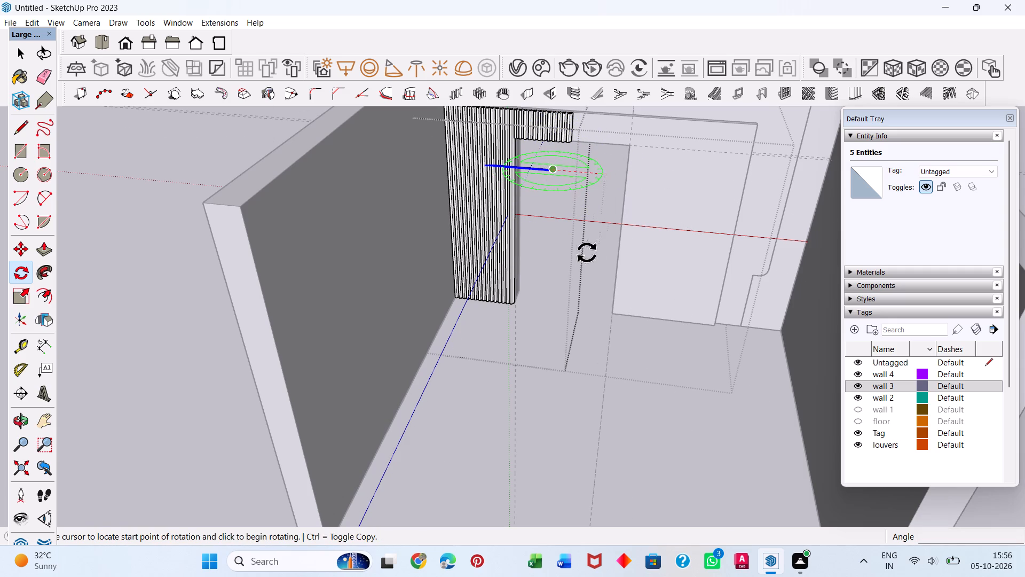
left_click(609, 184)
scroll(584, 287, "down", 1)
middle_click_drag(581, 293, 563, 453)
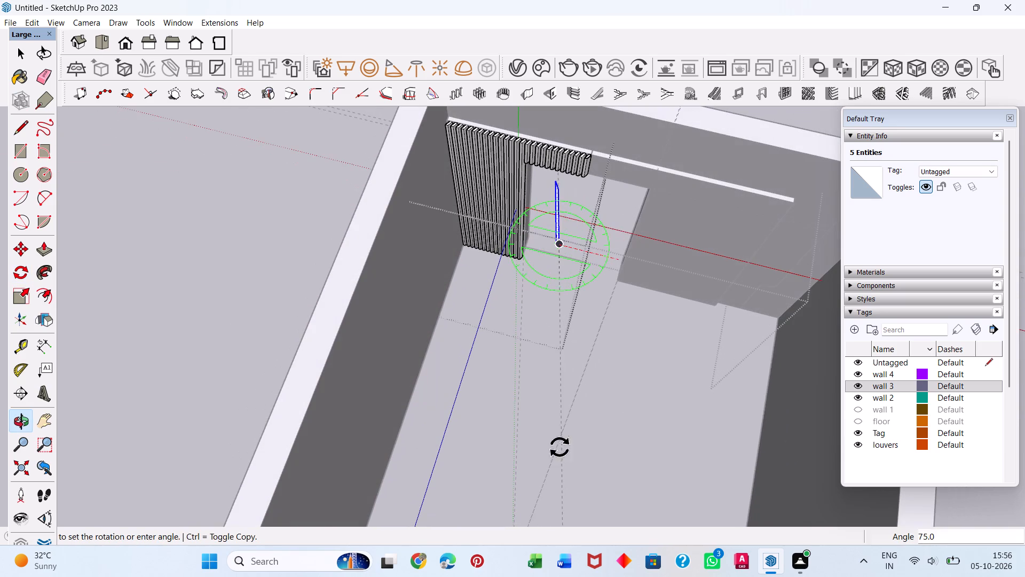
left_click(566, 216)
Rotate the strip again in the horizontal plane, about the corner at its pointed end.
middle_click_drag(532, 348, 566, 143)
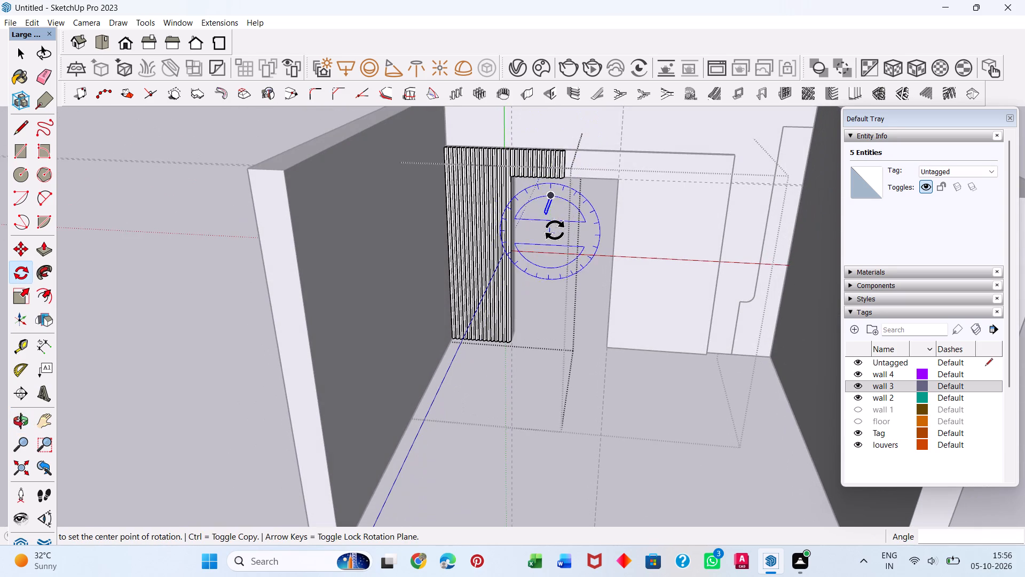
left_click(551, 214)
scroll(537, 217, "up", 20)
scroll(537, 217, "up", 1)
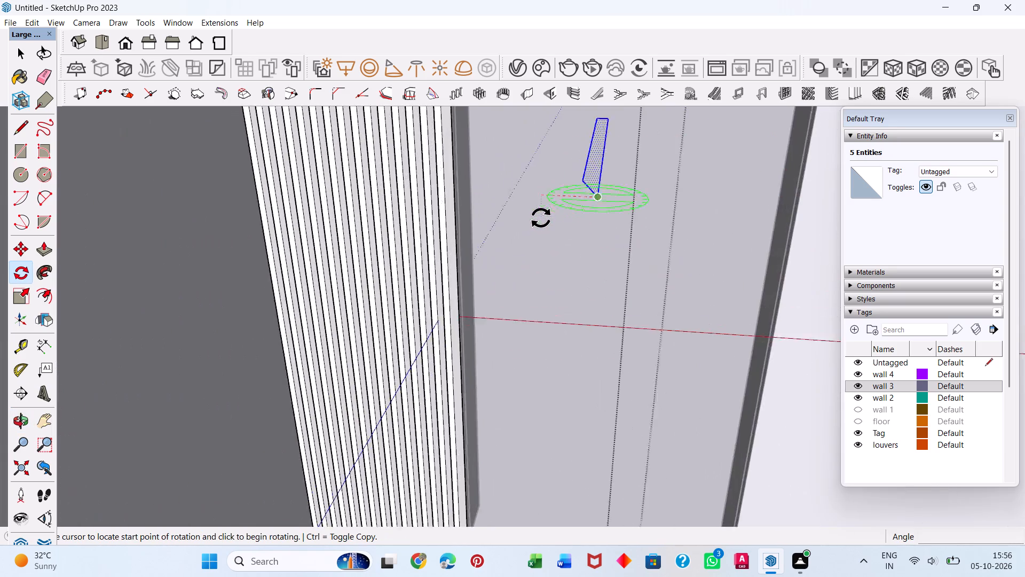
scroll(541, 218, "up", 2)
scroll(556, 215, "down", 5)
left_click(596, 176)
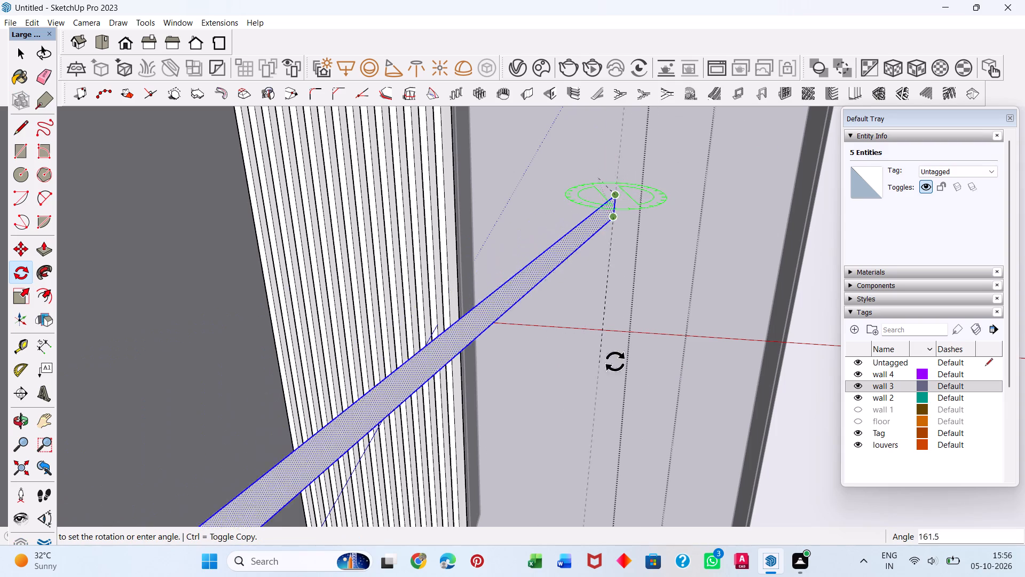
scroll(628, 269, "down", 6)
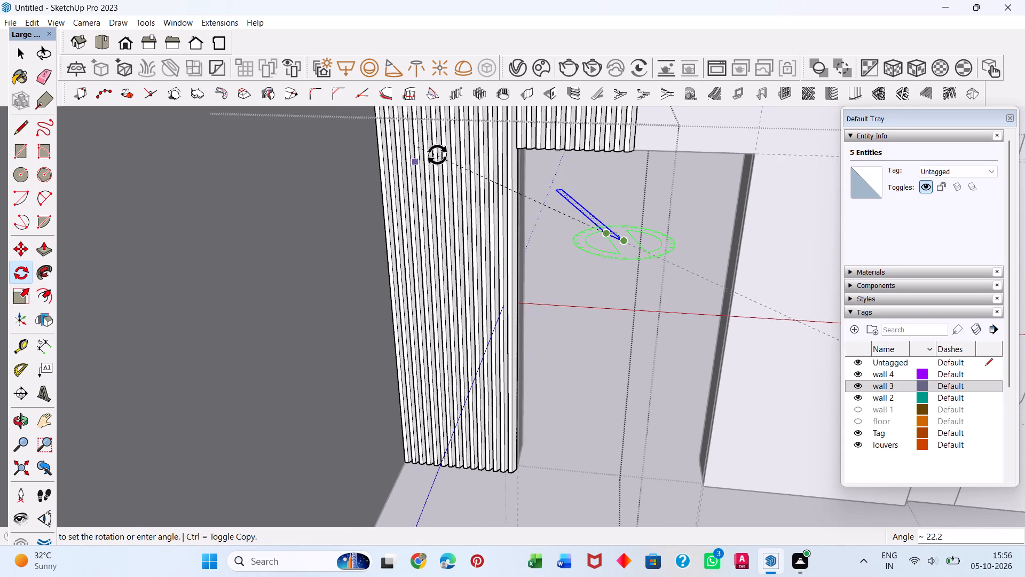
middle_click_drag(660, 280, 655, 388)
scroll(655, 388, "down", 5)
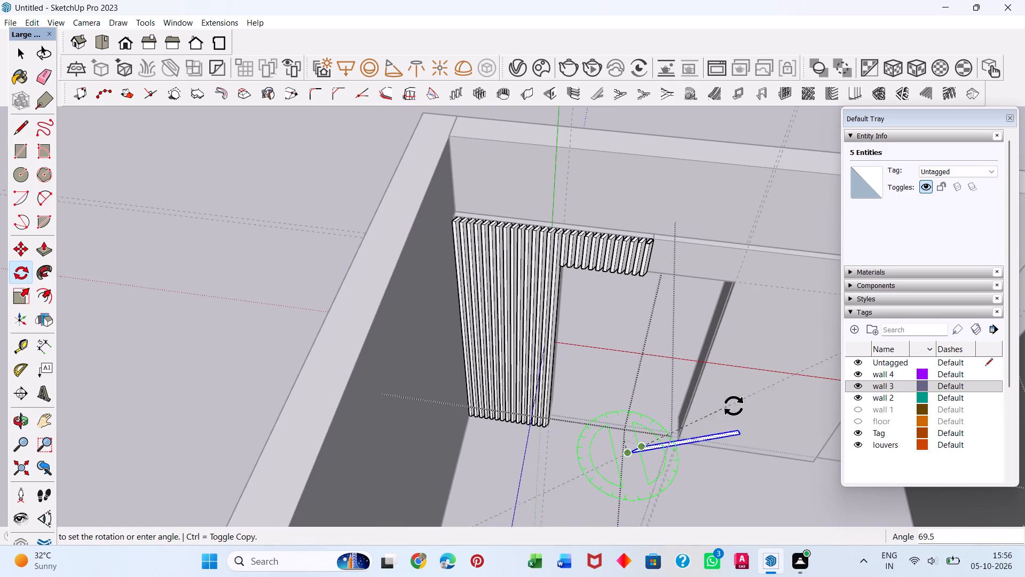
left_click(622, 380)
Select the rotated strip's face with its edges and delete it.
scroll(578, 375, "down", 1)
middle_click_drag(584, 419, 664, 486)
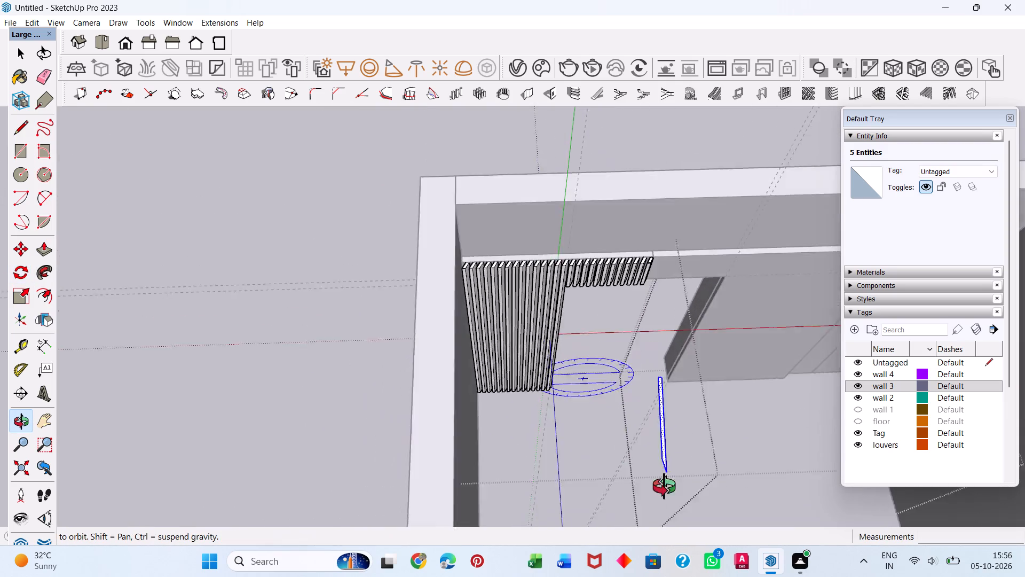
middle_click_drag(664, 486, 636, 300)
scroll(678, 306, "up", 7)
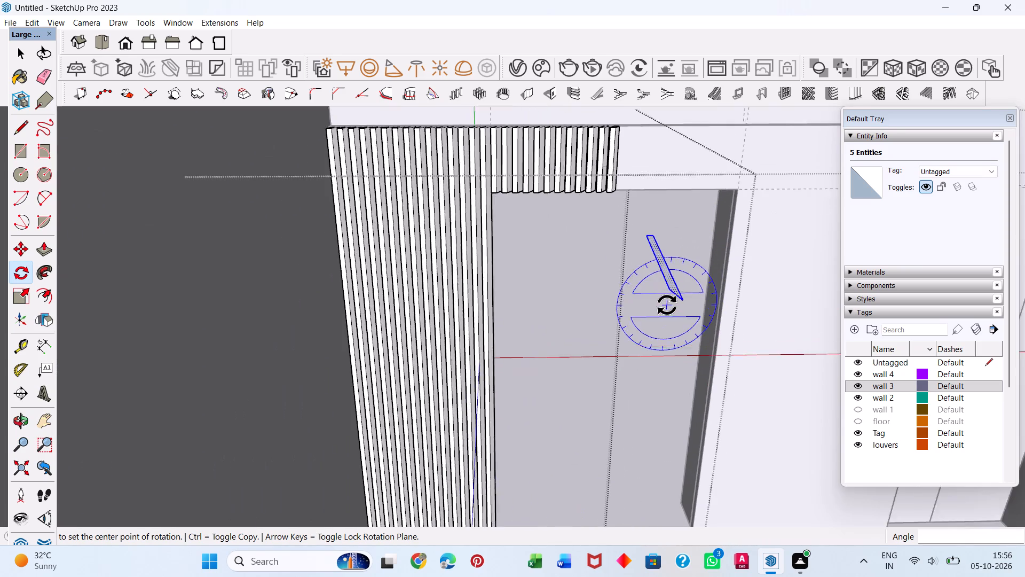
scroll(667, 305, "up", 1)
key("Escape")
key("space")
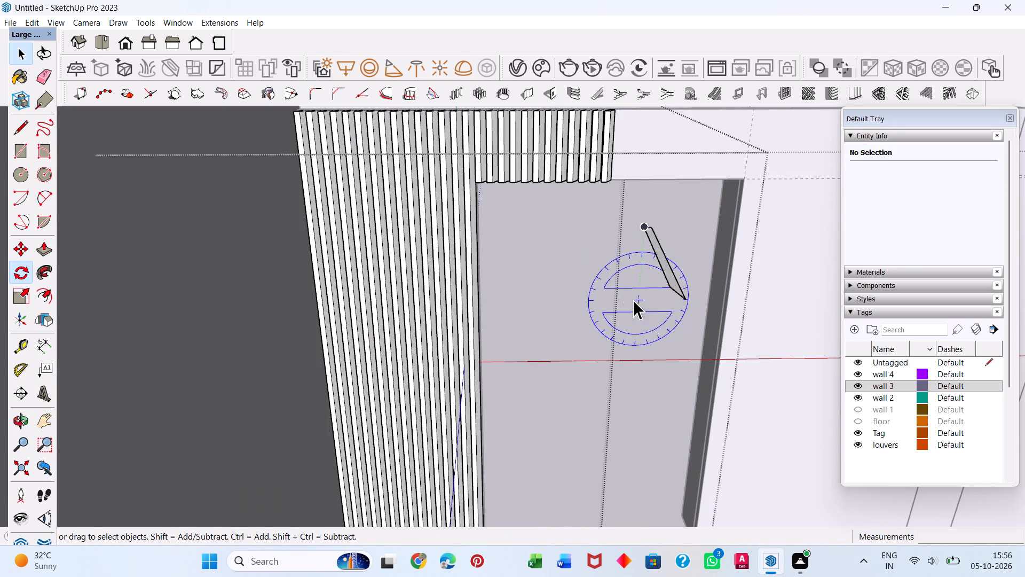
key("space")
left_click(682, 284)
triple_click(674, 288)
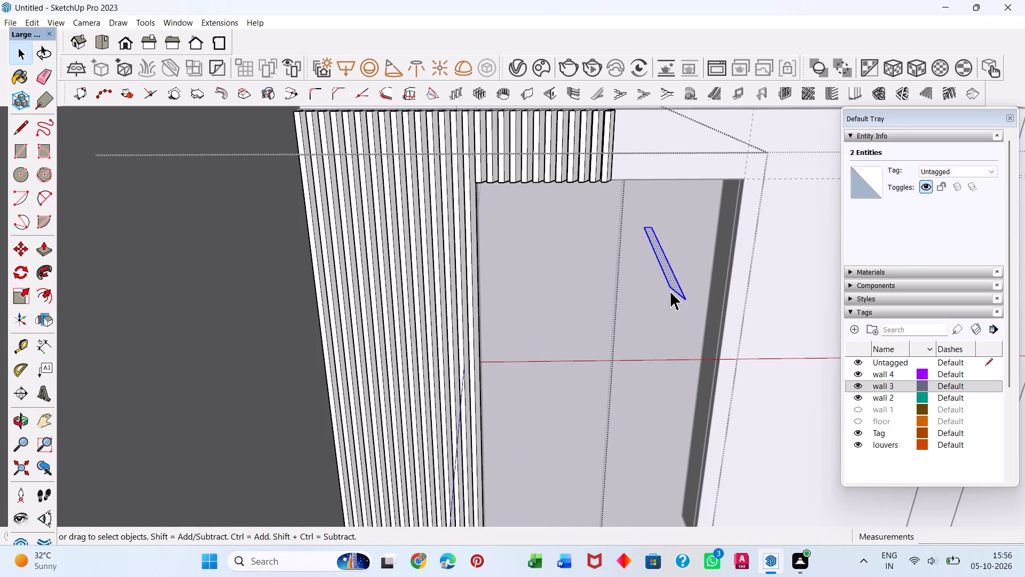
key("Delete")
Hide the wall 3 tag so the end of the louvers above the opening can be reached.
scroll(659, 271, "down", 5)
middle_click_drag(690, 237, 396, 392)
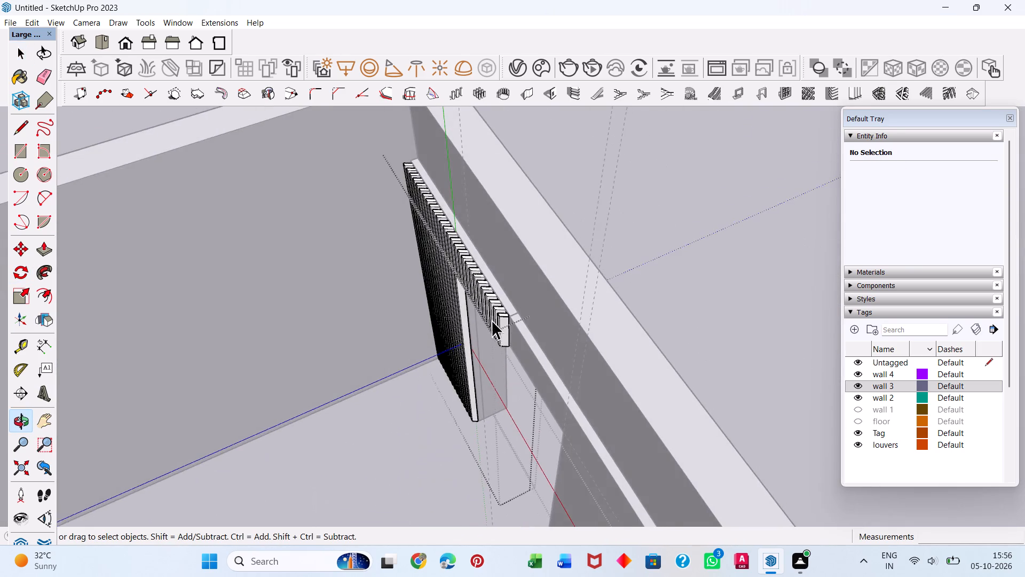
scroll(490, 308, "up", 15)
middle_click_drag(530, 338, 383, 325)
scroll(587, 352, "up", 3)
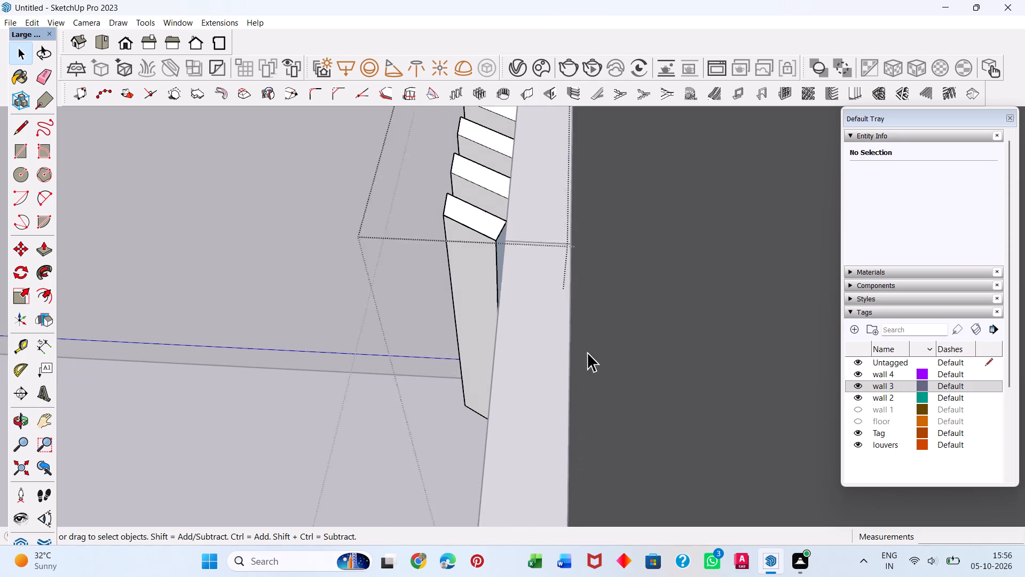
scroll(587, 352, "up", 2)
left_click(508, 352)
left_click(226, 417)
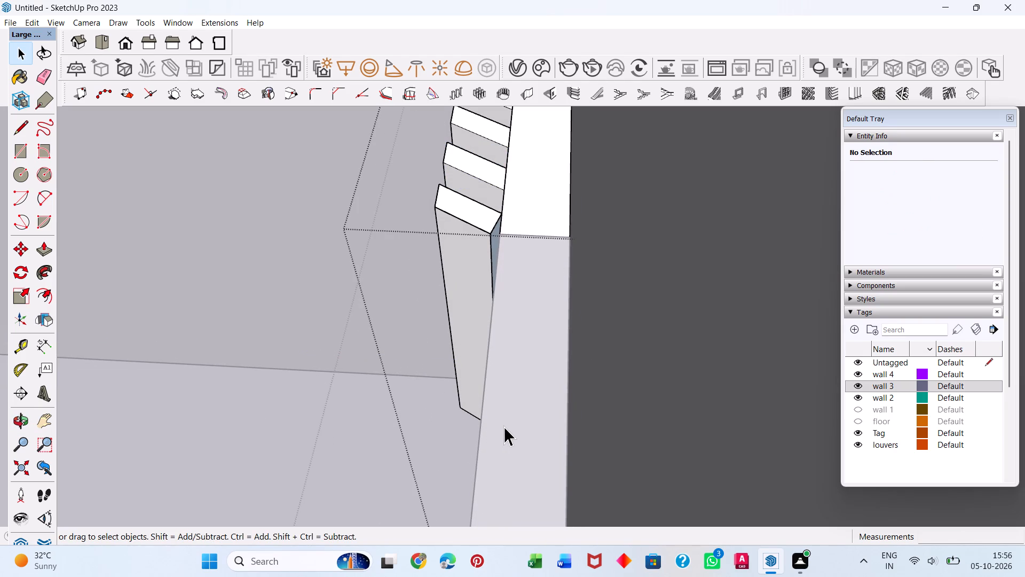
left_click(504, 426)
double_click(507, 426)
left_click(720, 434)
scroll(620, 331, "down", 4)
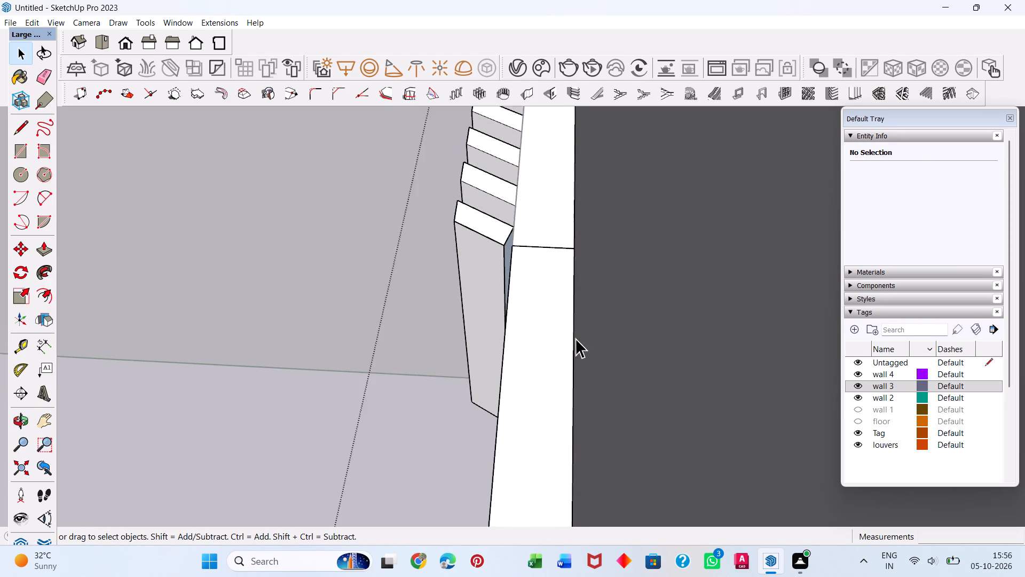
scroll(575, 338, "down", 14)
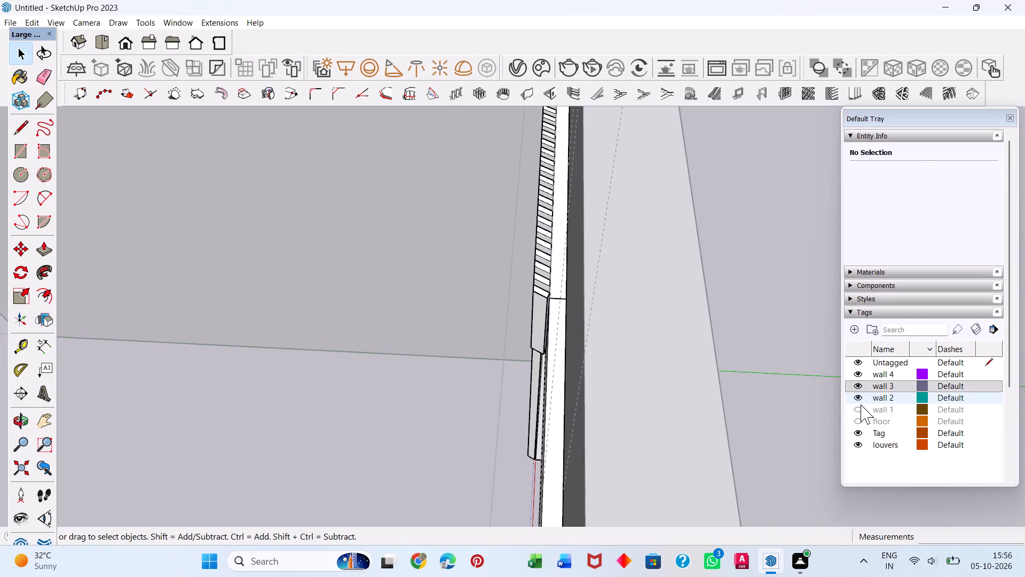
left_click(859, 385)
Inside the louvers group, select the whole flat backing panel behind the louvers and remove it from view.
scroll(601, 342, "up", 1)
middle_click_drag(601, 342, 564, 332)
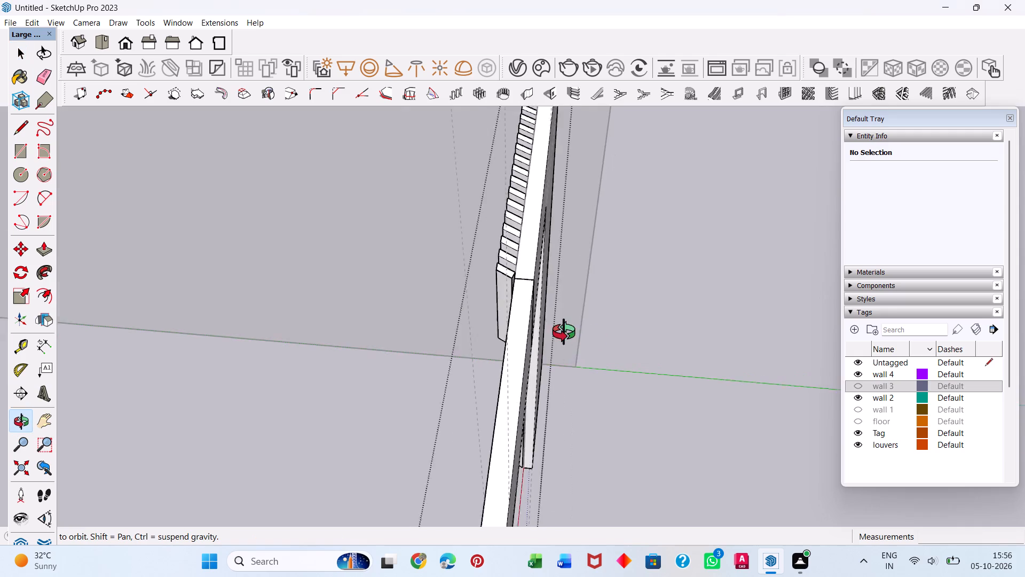
middle_click_drag(564, 332, 579, 345)
left_click(512, 293)
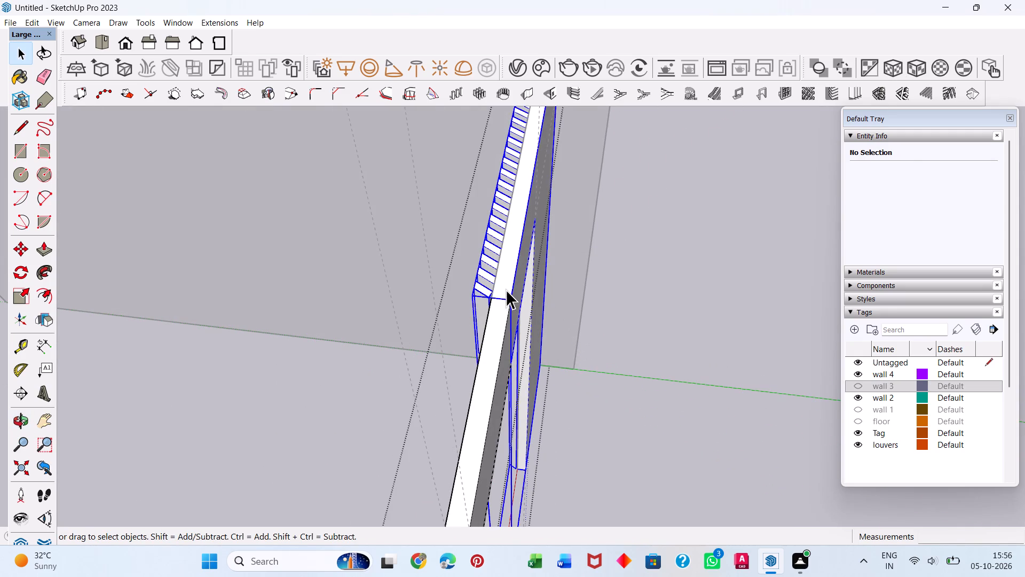
double_click(506, 290)
left_click(501, 286)
middle_click_drag(526, 322, 598, 319)
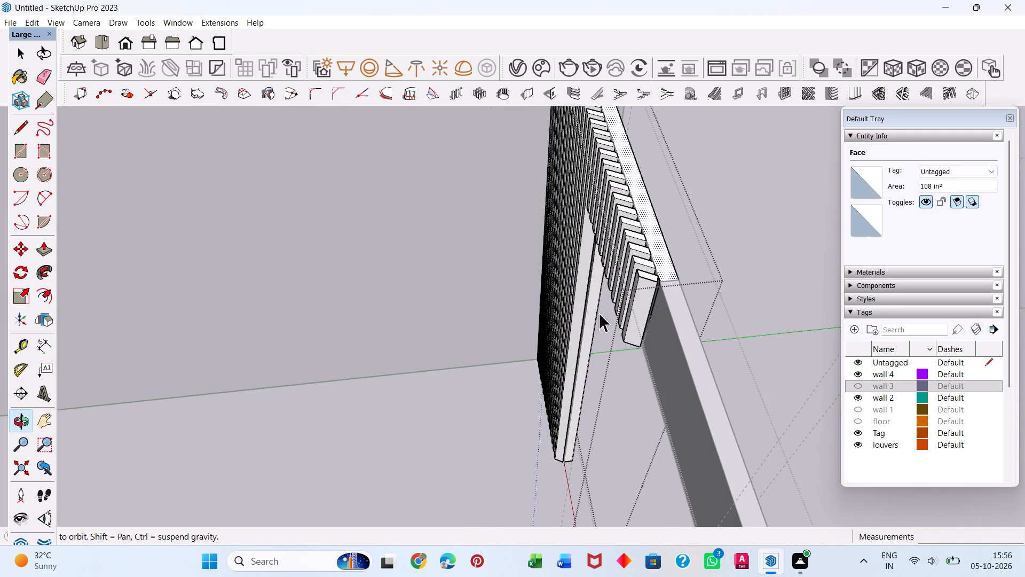
double_click(663, 263)
double_click(663, 263)
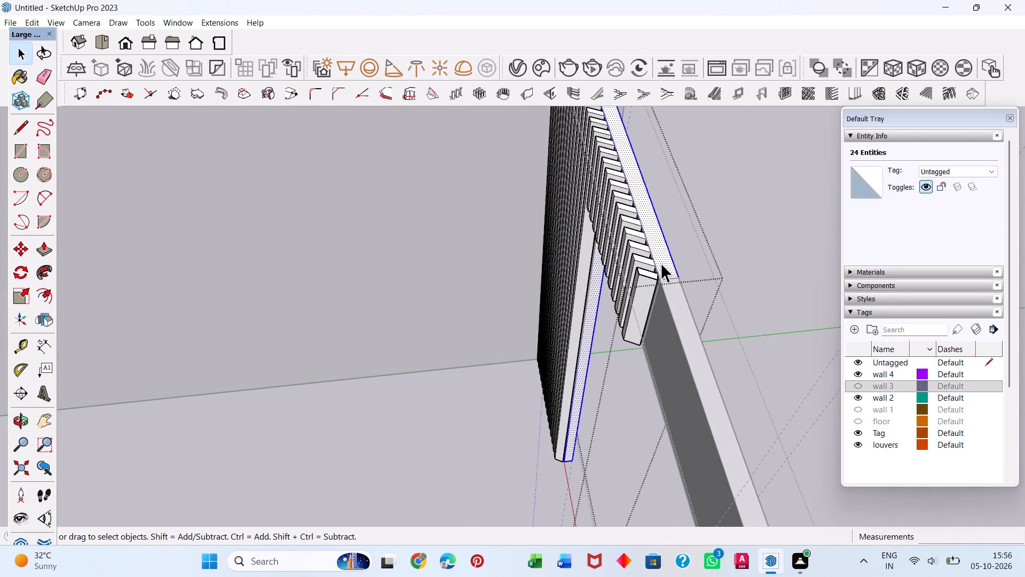
left_click(857, 445)
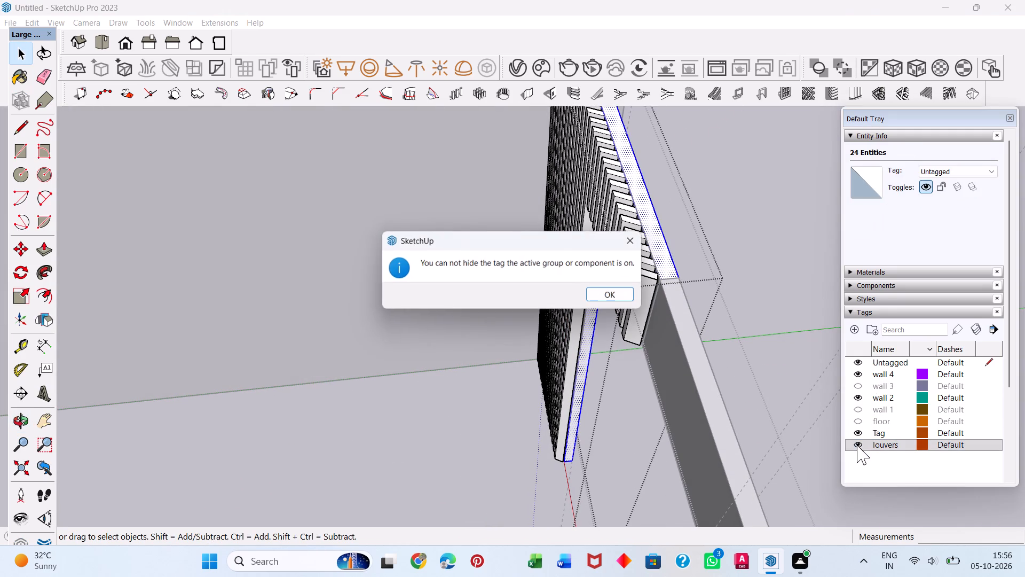
left_click(632, 243)
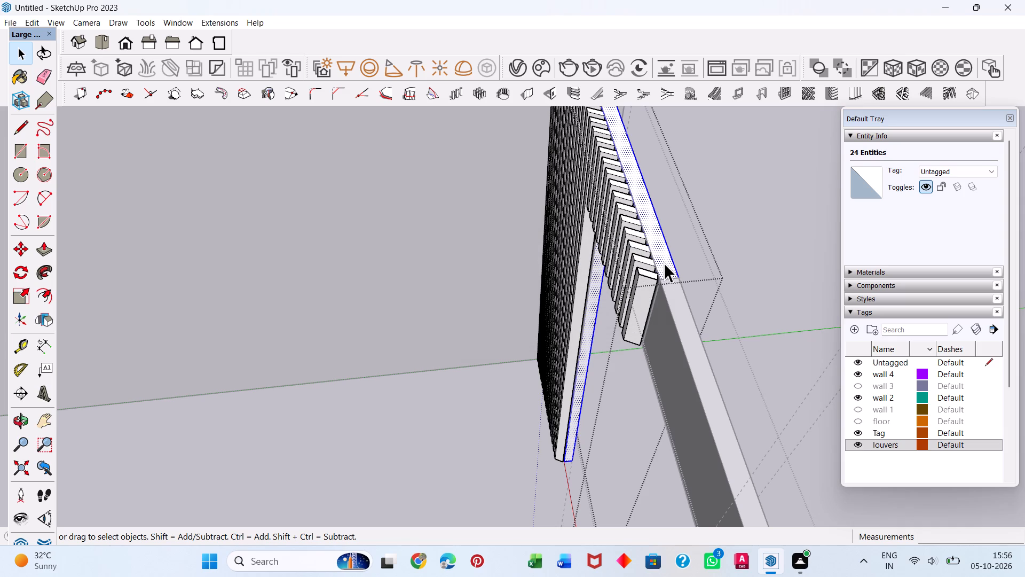
right_click(664, 263)
left_click(687, 292)
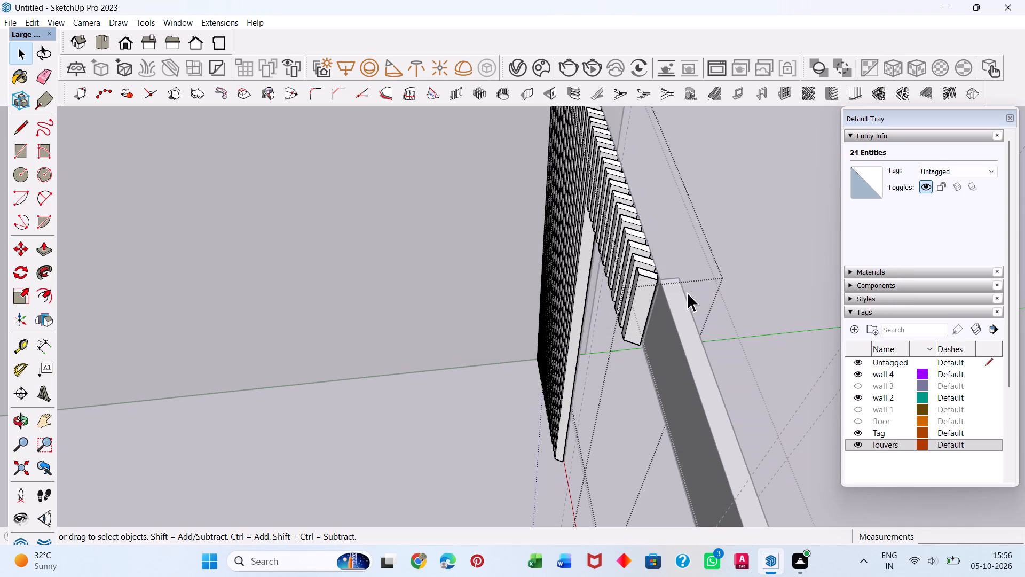
Examine the end of the louver row where the last louver meets the adjoining wall, from several angles.
middle_click_drag(672, 294, 250, 194)
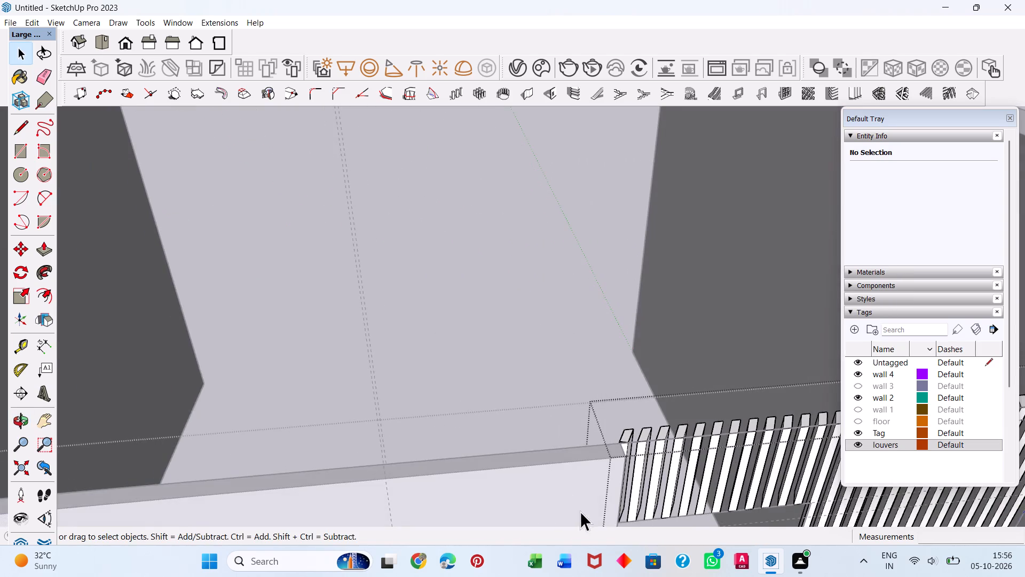
middle_click_drag(598, 478, 480, 347)
scroll(621, 451, "down", 5)
middle_click_drag(549, 425, 799, 533)
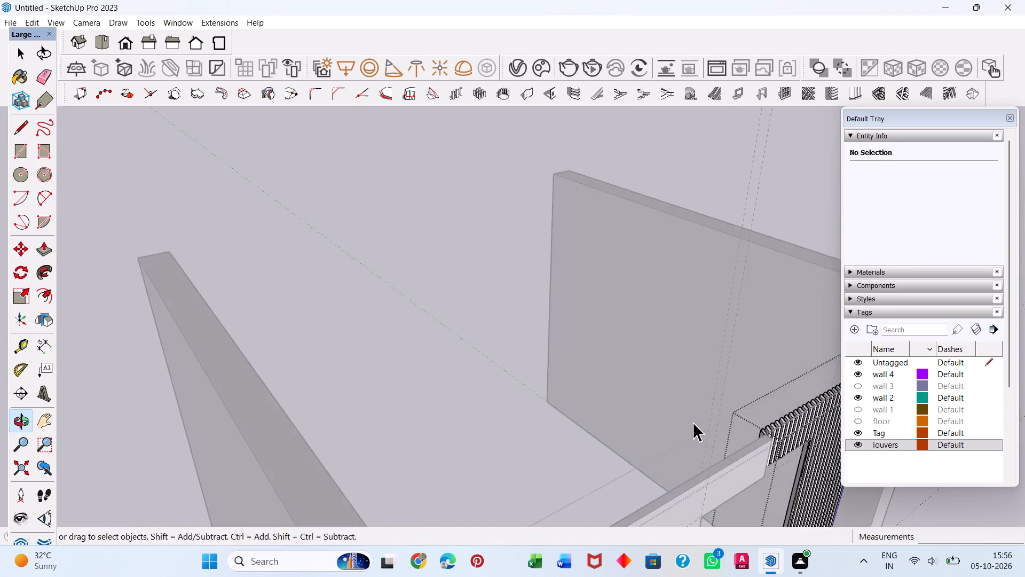
middle_click_drag(693, 428, 721, 533)
scroll(722, 458, "up", 3)
scroll(588, 338, "down", 12)
middle_click_drag(615, 412, 717, 448)
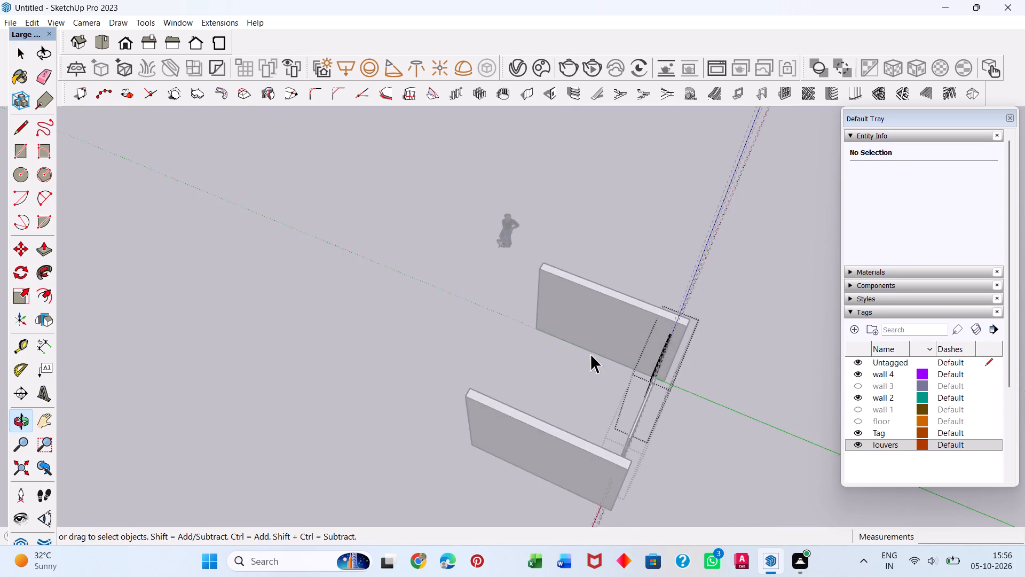
scroll(589, 362, "up", 20)
scroll(589, 362, "up", 10)
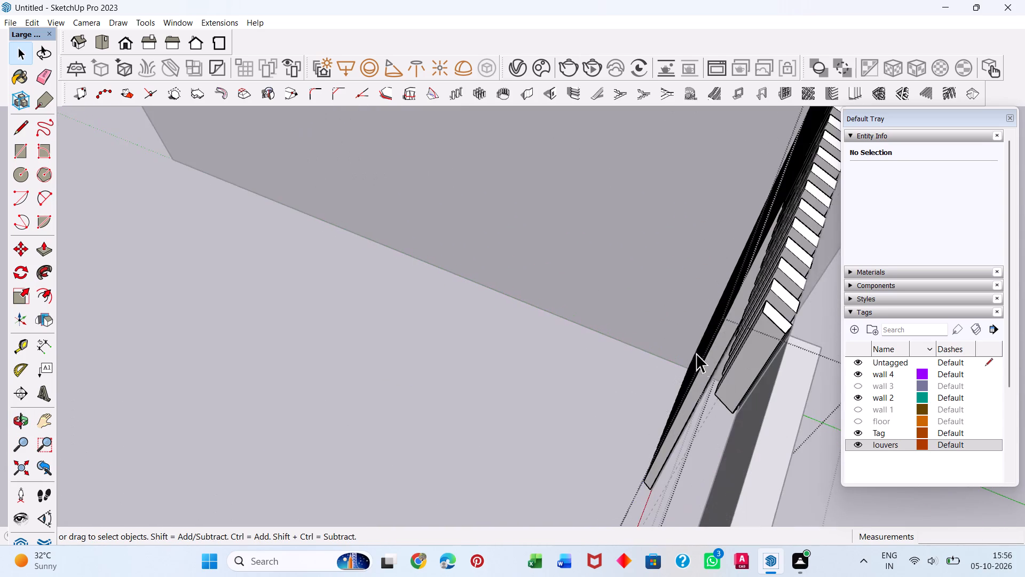
scroll(696, 353, "up", 4)
scroll(775, 386, "up", 1)
middle_click_drag(772, 390, 571, 344)
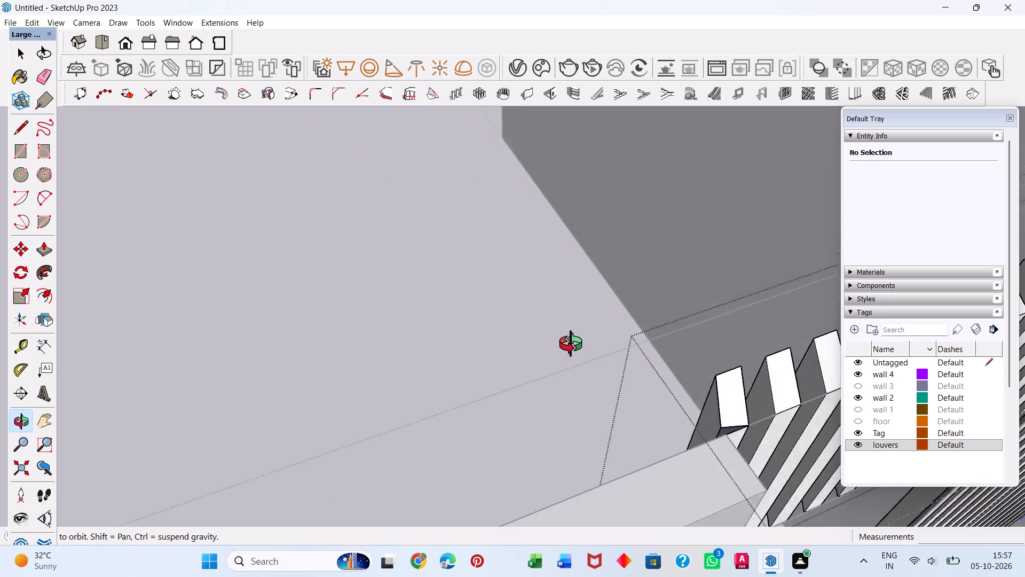
middle_click_drag(571, 344, 758, 404)
scroll(754, 399, "down", 4)
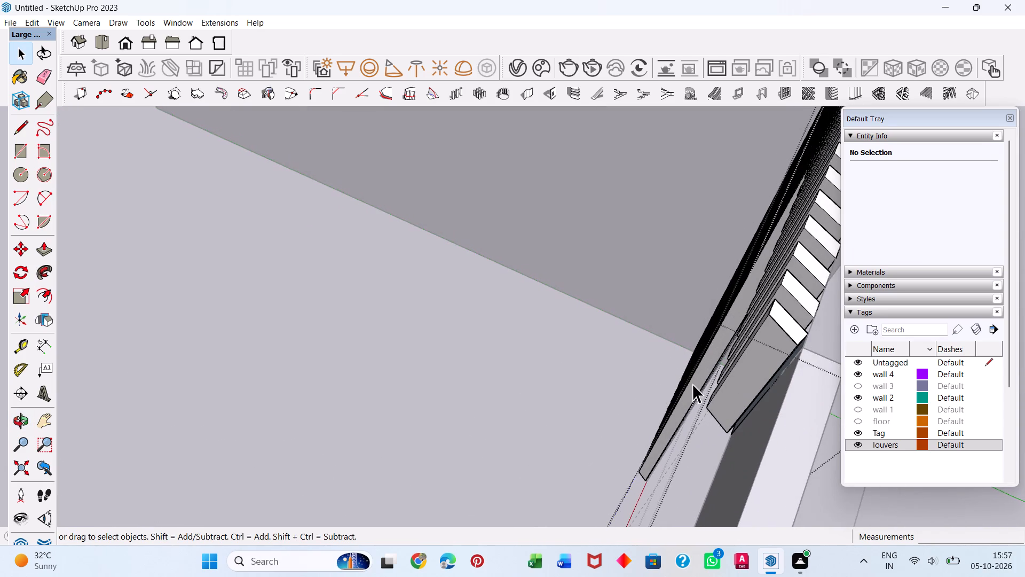
middle_click_drag(752, 403, 659, 364)
middle_click_drag(708, 446, 723, 456)
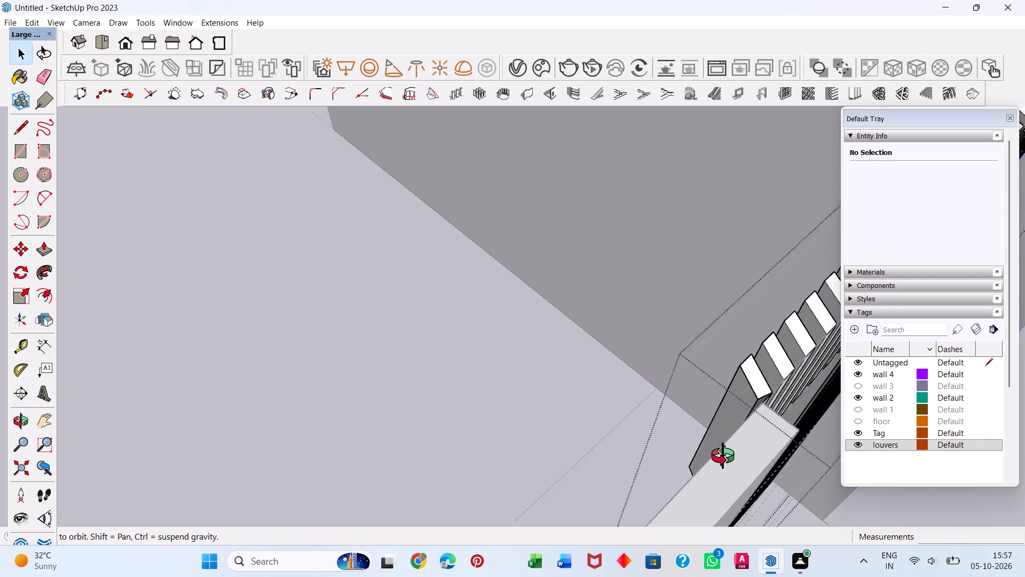
middle_click_drag(723, 456, 802, 457)
scroll(742, 381, "up", 10)
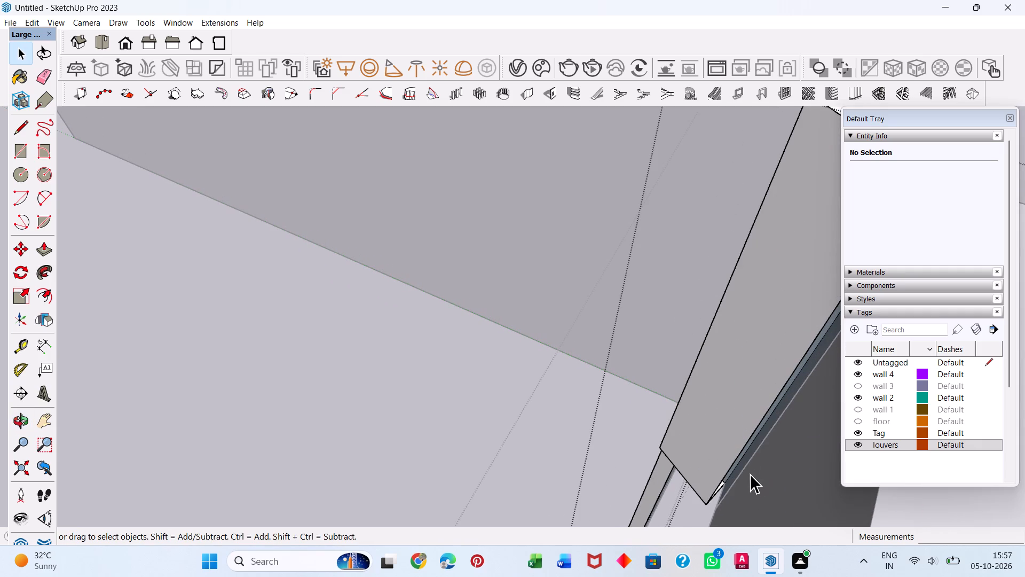
Open the end louver's own group for editing and select all its connected geometry.
left_click(739, 478)
double_click(737, 474)
left_click(739, 464)
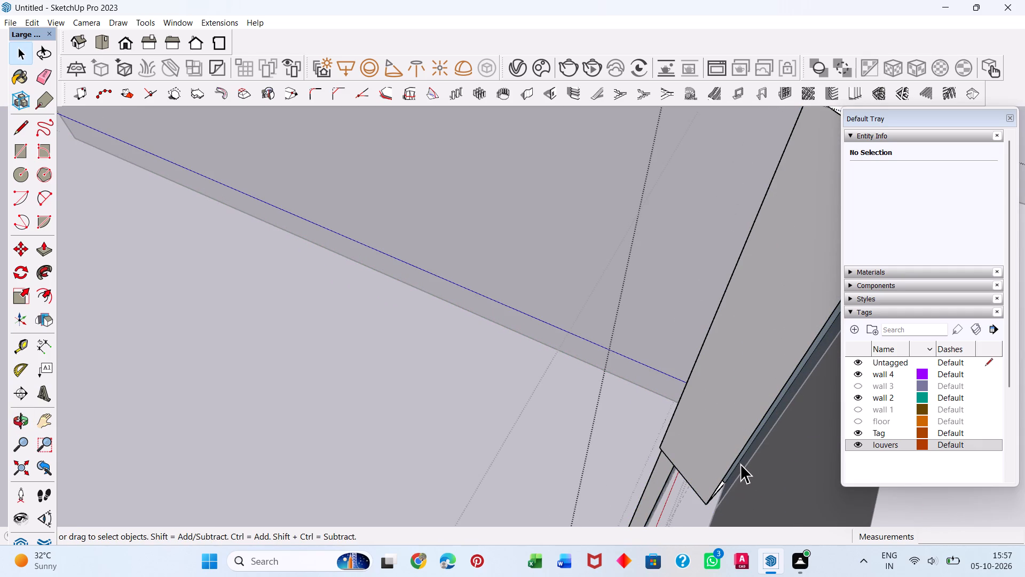
double_click(744, 464)
scroll(631, 445, "down", 7)
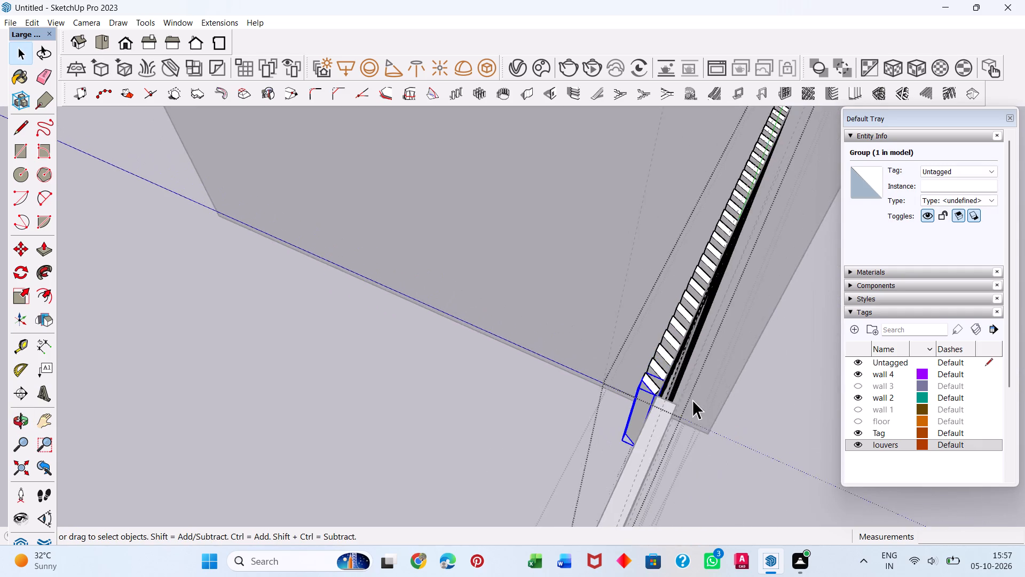
middle_click_drag(689, 402, 541, 397)
scroll(226, 366, "up", 12)
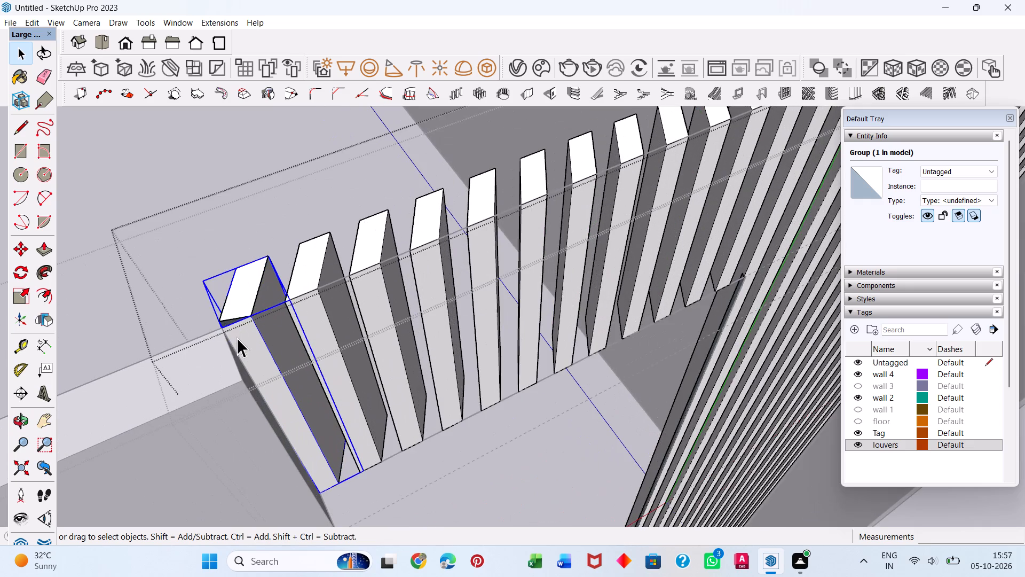
scroll(237, 338, "up", 1)
triple_click(244, 335)
Move the end louver's narrow side face, with its edges, about 1/4" inward from the adjoining wall.
middle_click_drag(227, 349, 265, 392)
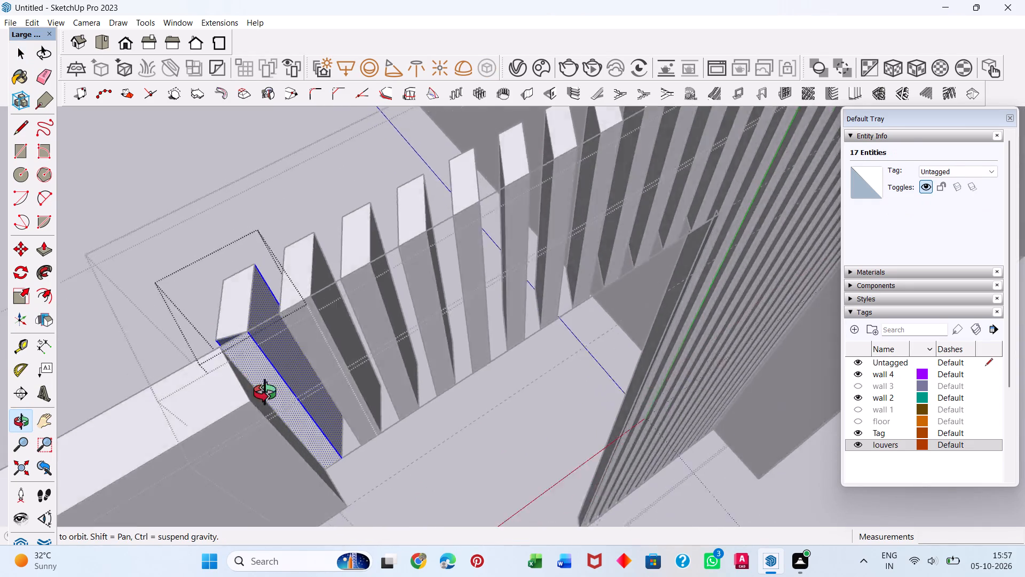
middle_click_drag(265, 392, 409, 399)
scroll(177, 470, "down", 3)
middle_click_drag(196, 474, 301, 442)
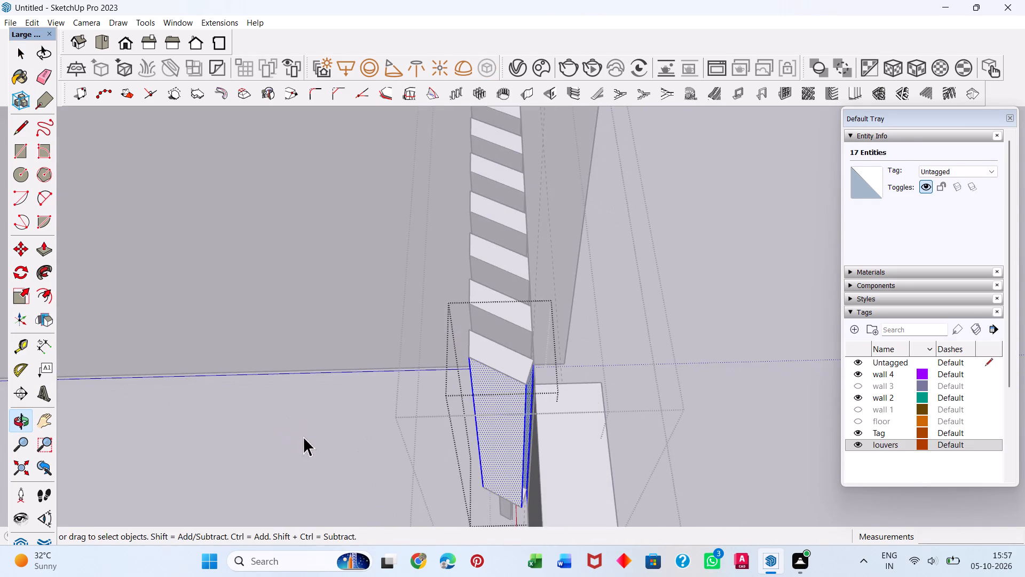
scroll(447, 456, "up", 9)
middle_click_drag(453, 455, 473, 456)
left_click(596, 294)
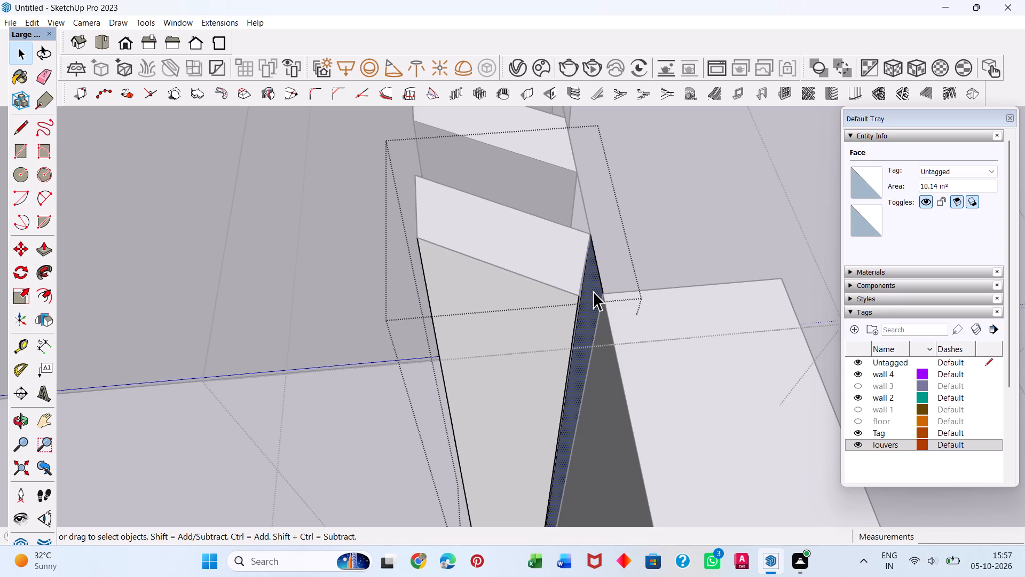
double_click(596, 291)
key("m")
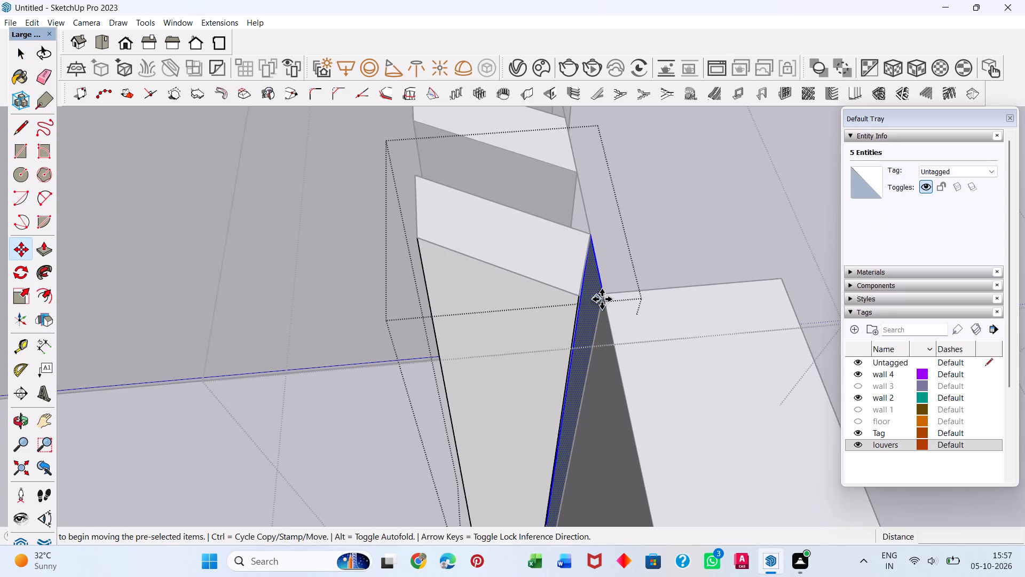
left_click(603, 294)
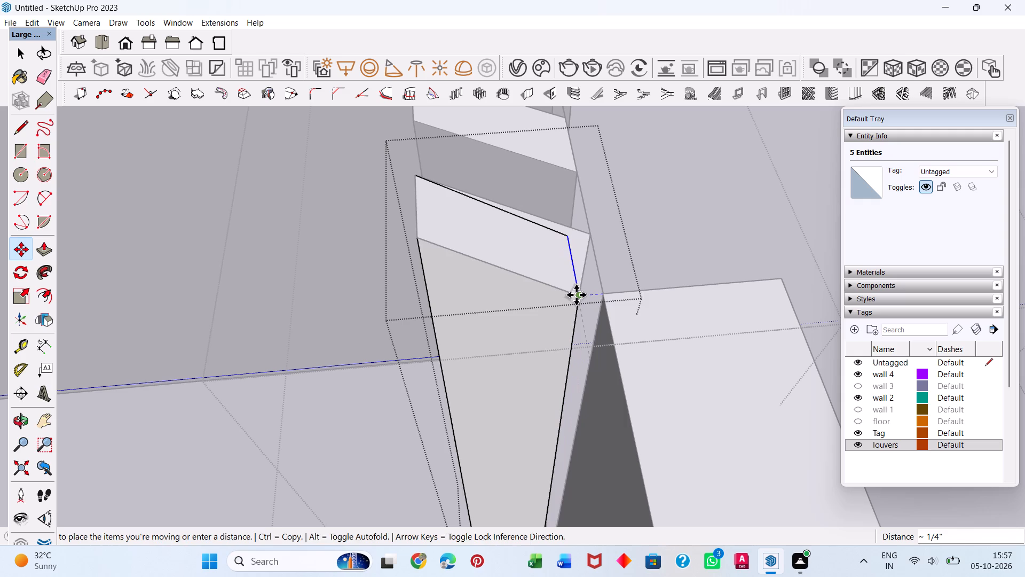
left_click(576, 295)
left_click(566, 240)
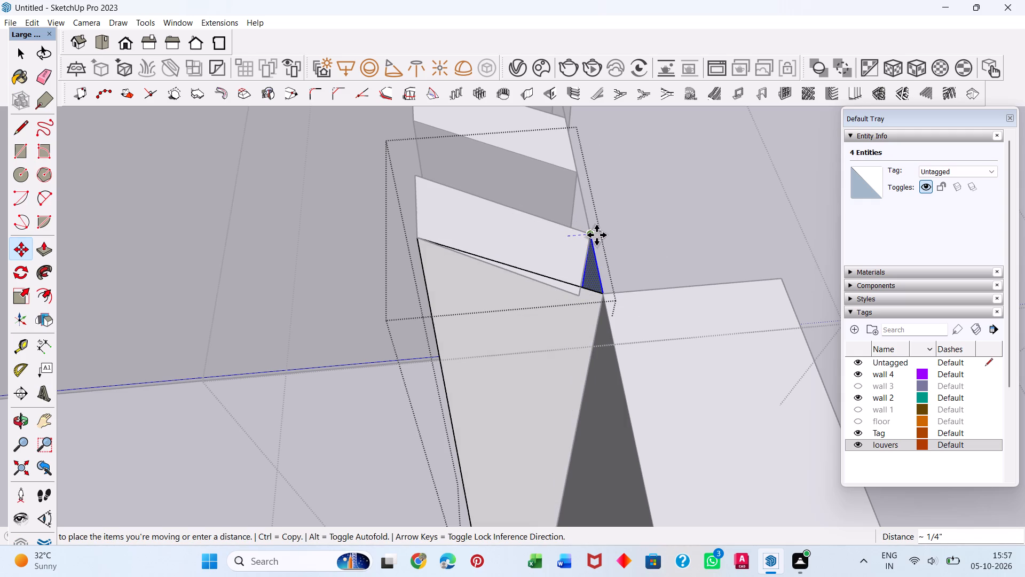
key("Escape")
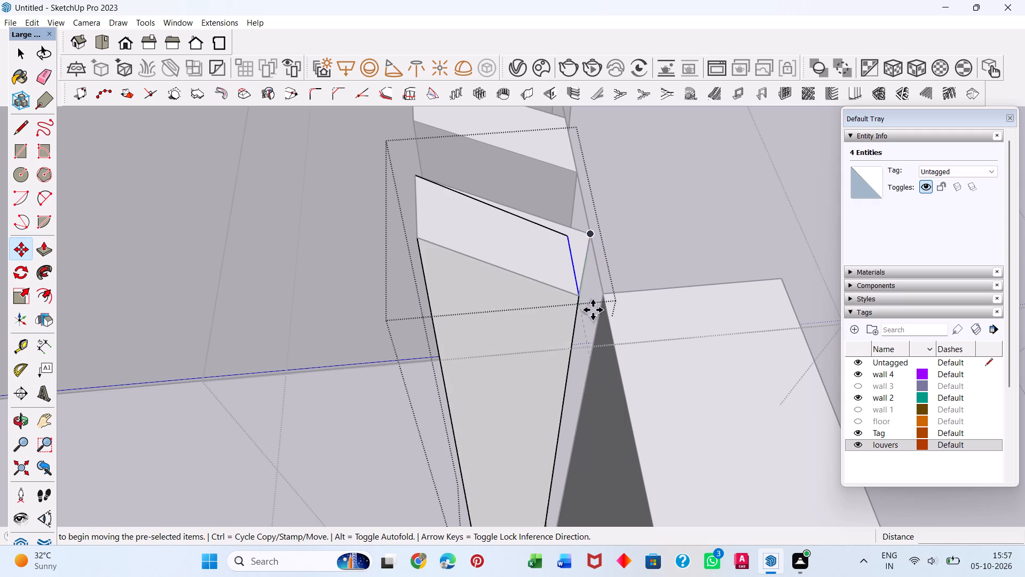
Exit the end louver's group and try to select the sliver of the loose top face overhanging the narrowed louver.
scroll(601, 321, "down", 1)
middle_click_drag(592, 323, 325, 235)
middle_click_drag(512, 285, 372, 272)
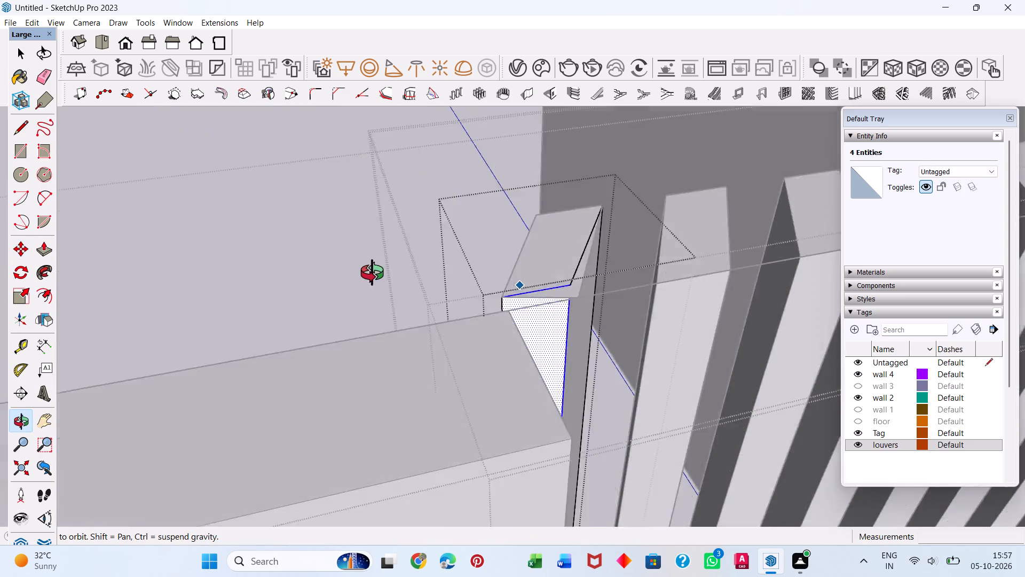
middle_click_drag(372, 272, 113, 198)
middle_click_drag(477, 275, 448, 434)
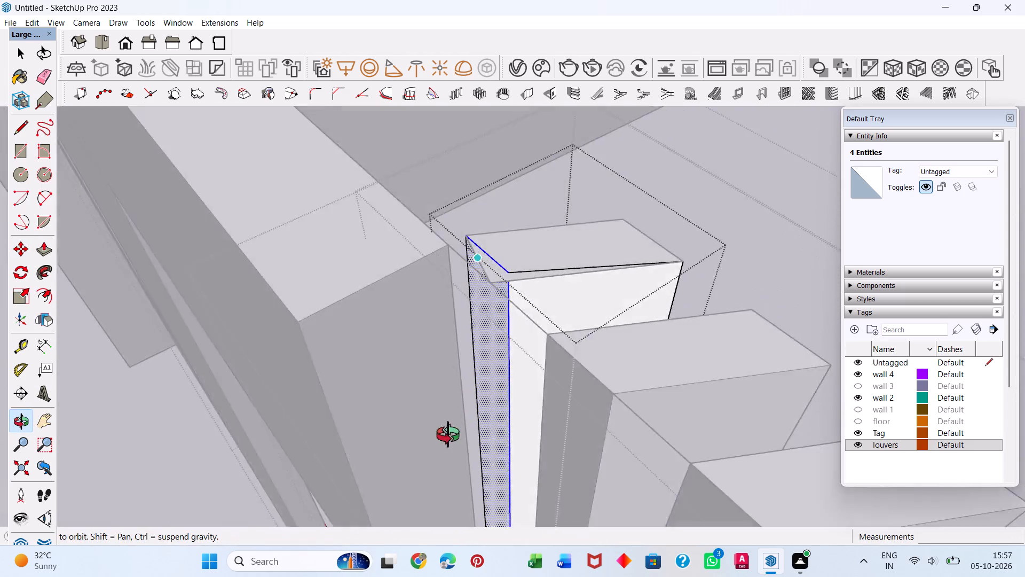
middle_click_drag(448, 434, 440, 486)
key("space")
left_click(502, 277)
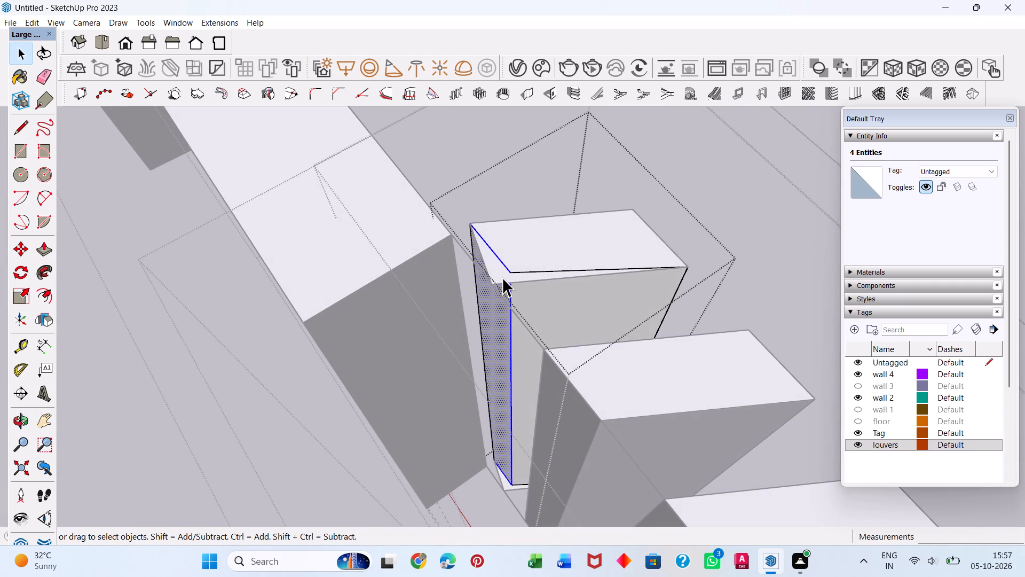
left_click(502, 277)
triple_click(500, 274)
left_click(765, 196)
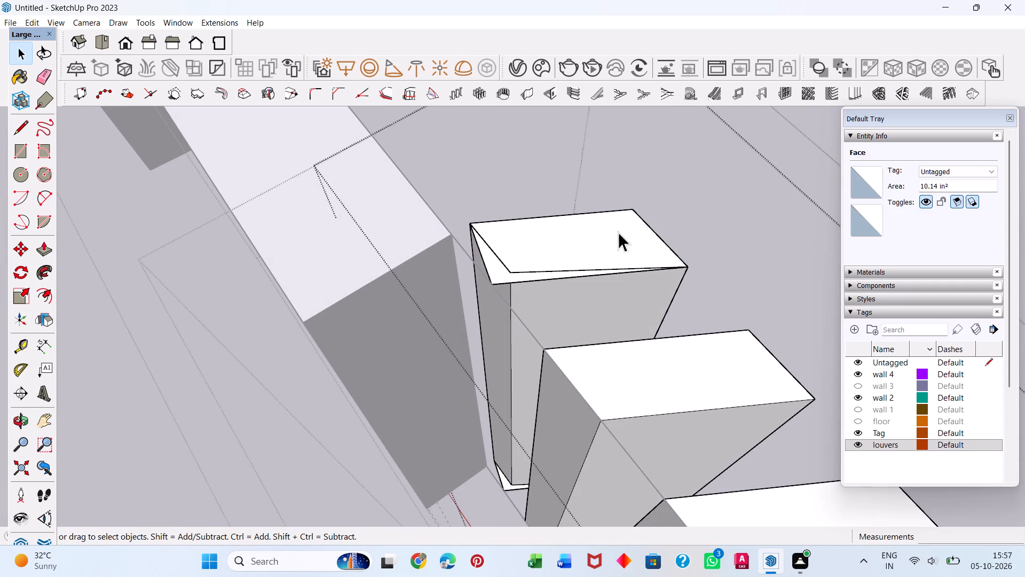
left_click(512, 268)
double_click(500, 268)
left_click(498, 270)
double_click(498, 270)
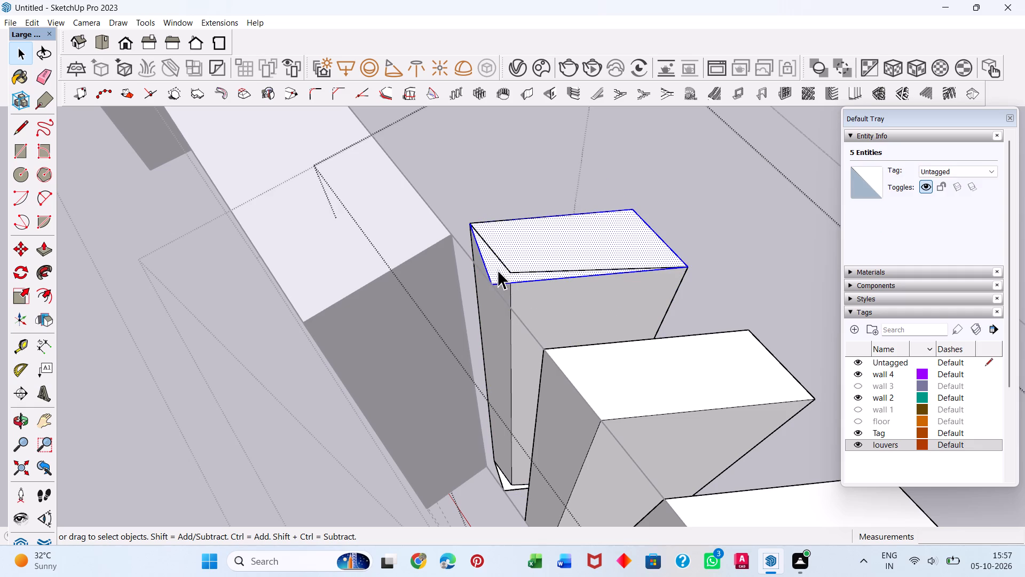
left_click_drag(492, 279, 503, 270)
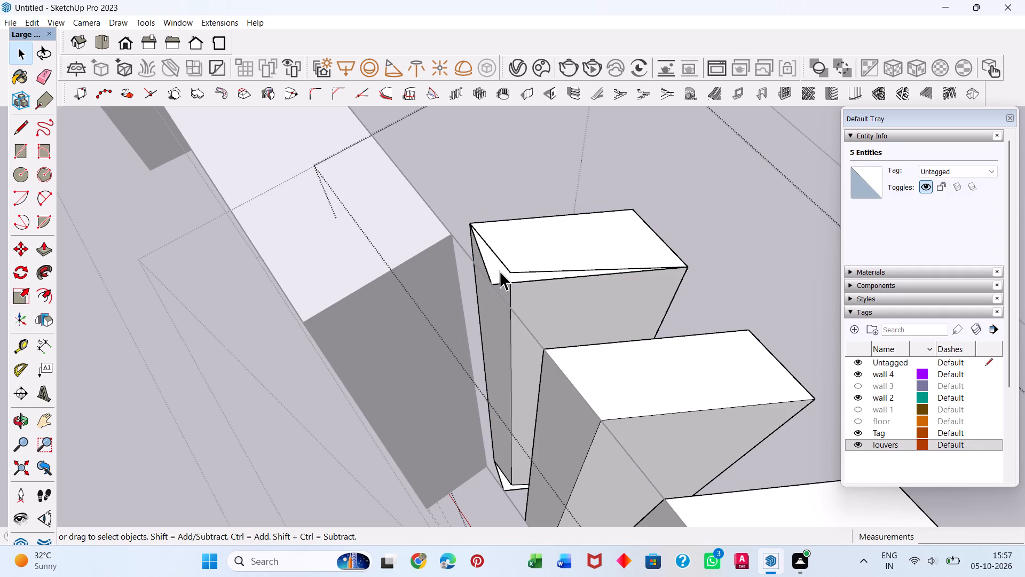
left_click(500, 271)
double_click(500, 271)
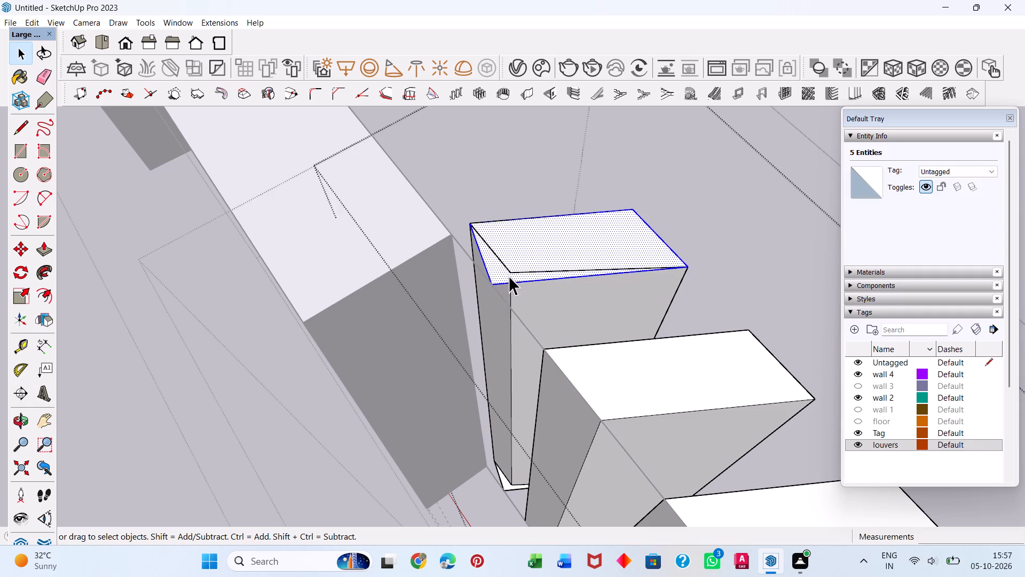
left_click(504, 270, "shift")
double_click(492, 272, "shift")
left_click(537, 249, "shift")
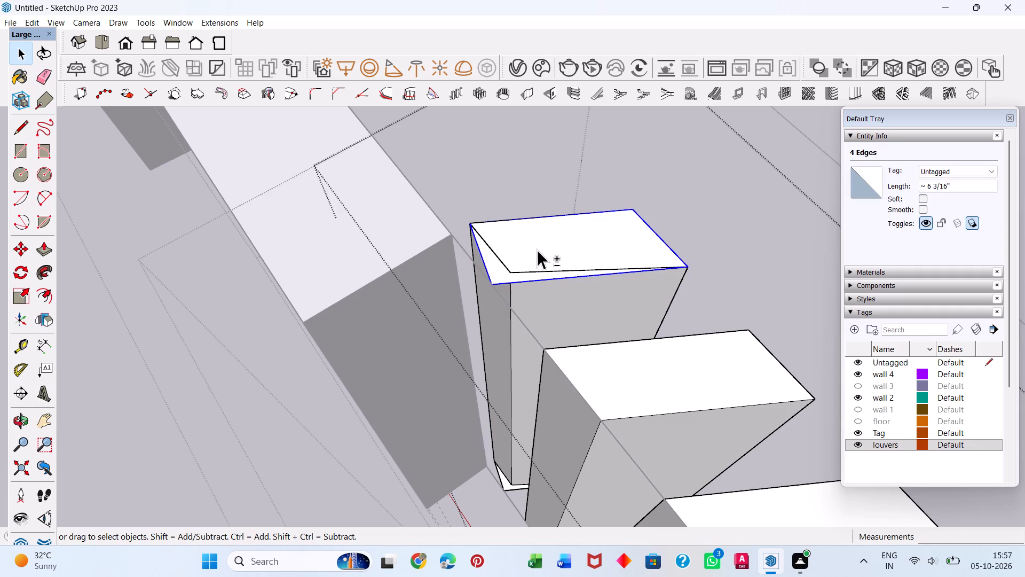
left_click(516, 262, "shift")
left_click(510, 269, "shift")
double_click(507, 275, "shift")
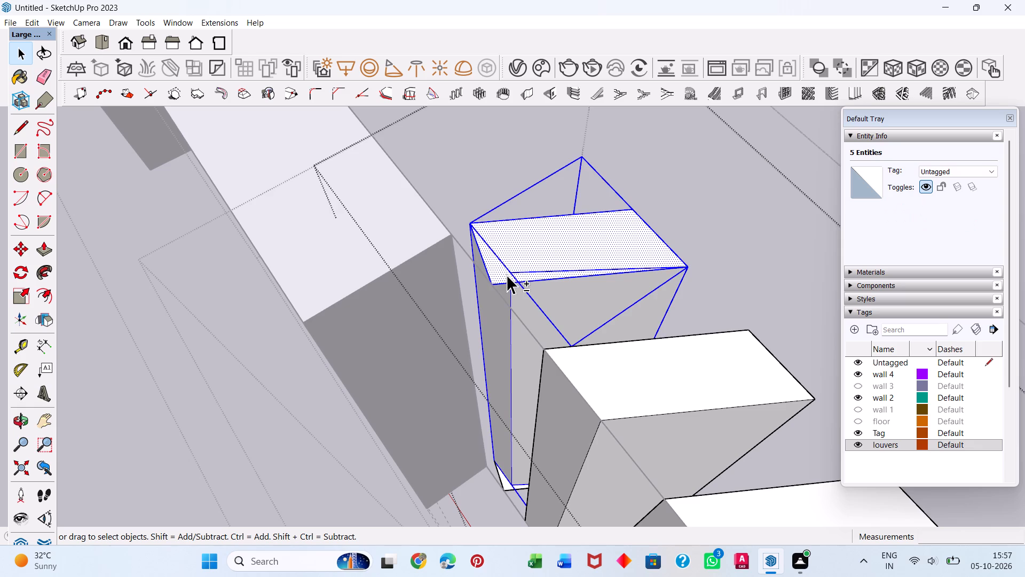
left_click(506, 275, "shift")
left_click(501, 275, "shift")
Draw two lines along the narrowed louver's top edges to split the overhanging sliver from the loose top face.
middle_click_drag(507, 273, 460, 489)
scroll(507, 275, "down", 1)
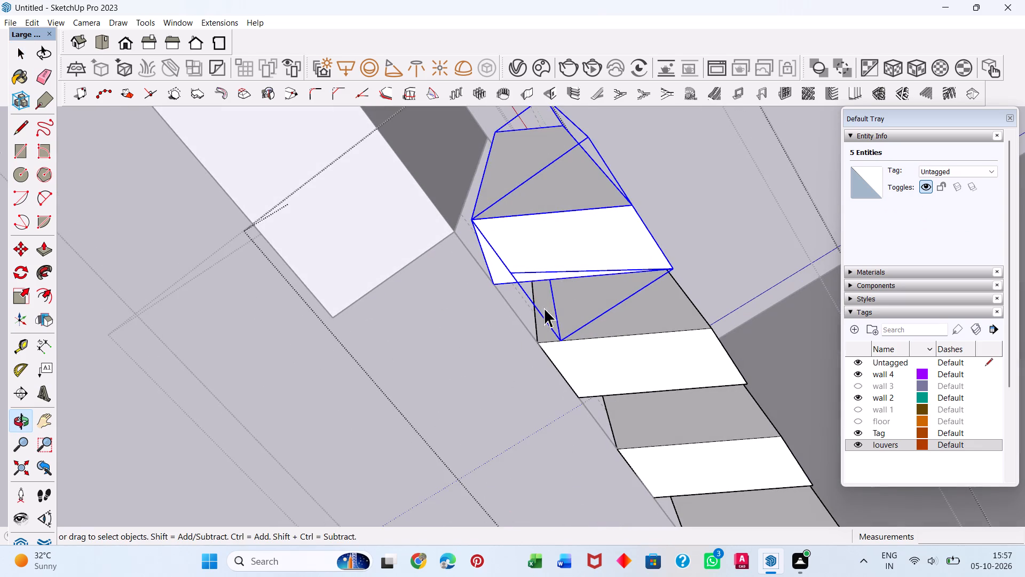
double_click(556, 256)
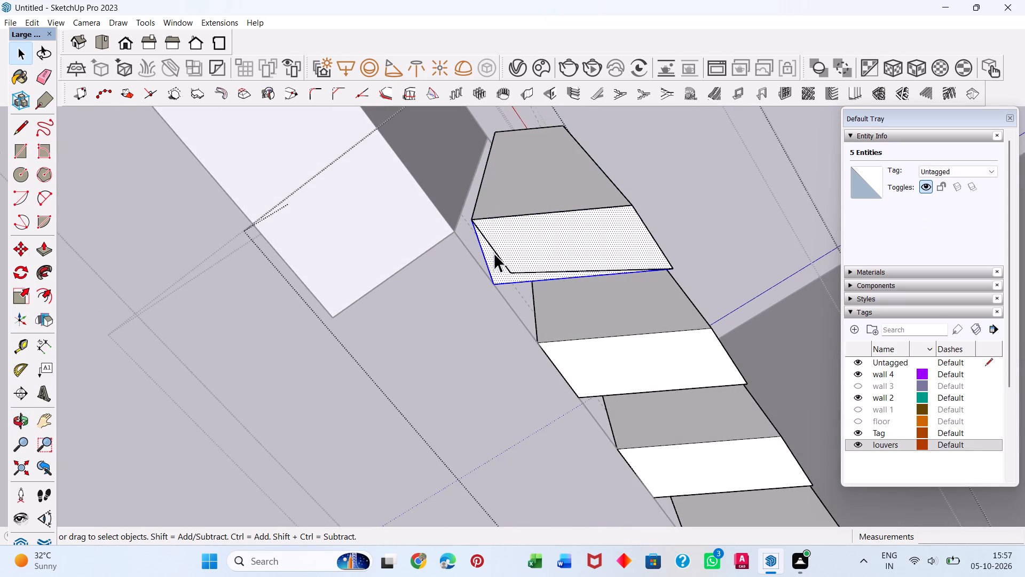
left_click(21, 127)
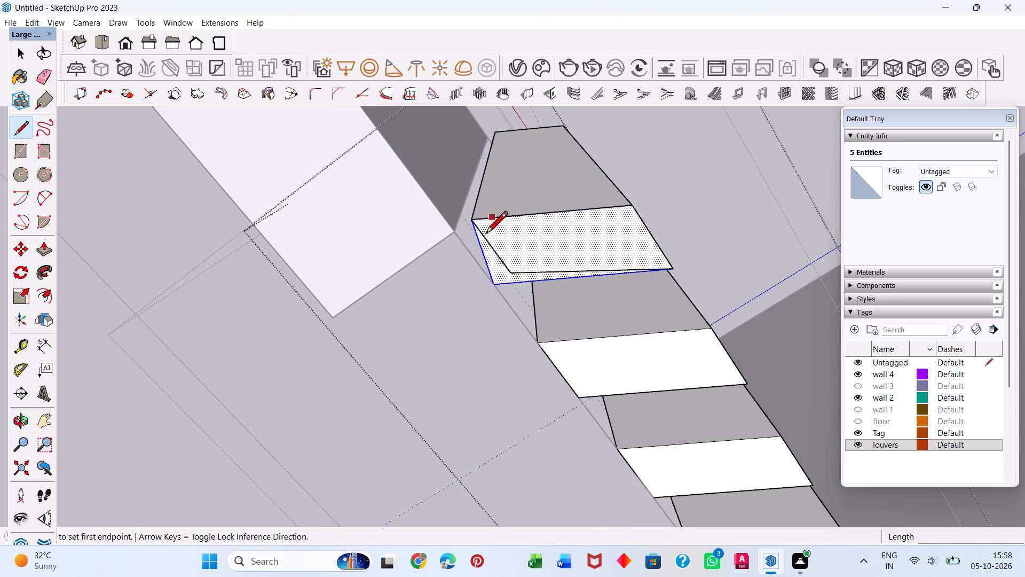
left_click(476, 221)
left_click(514, 271)
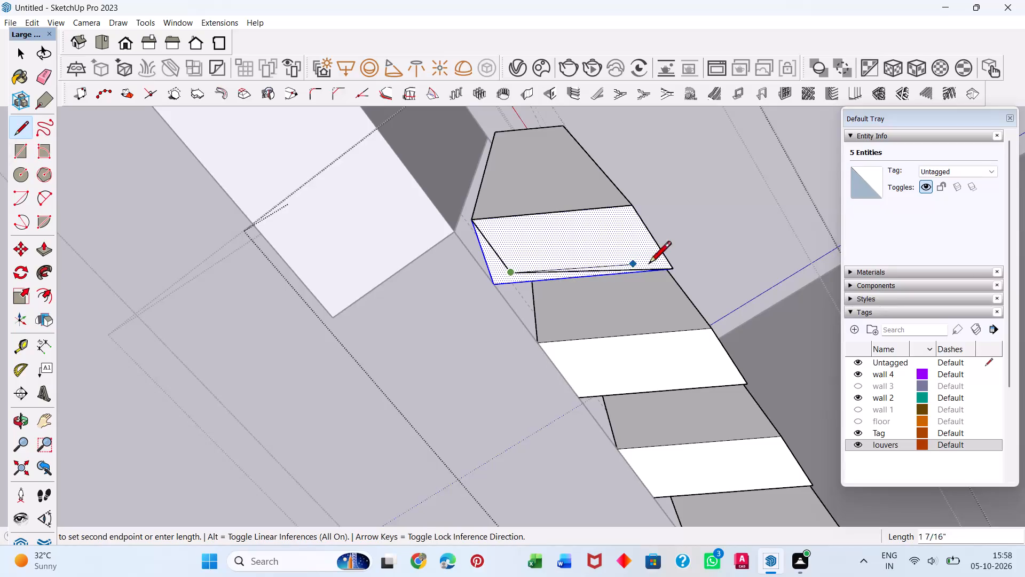
left_click(674, 267)
key("space")
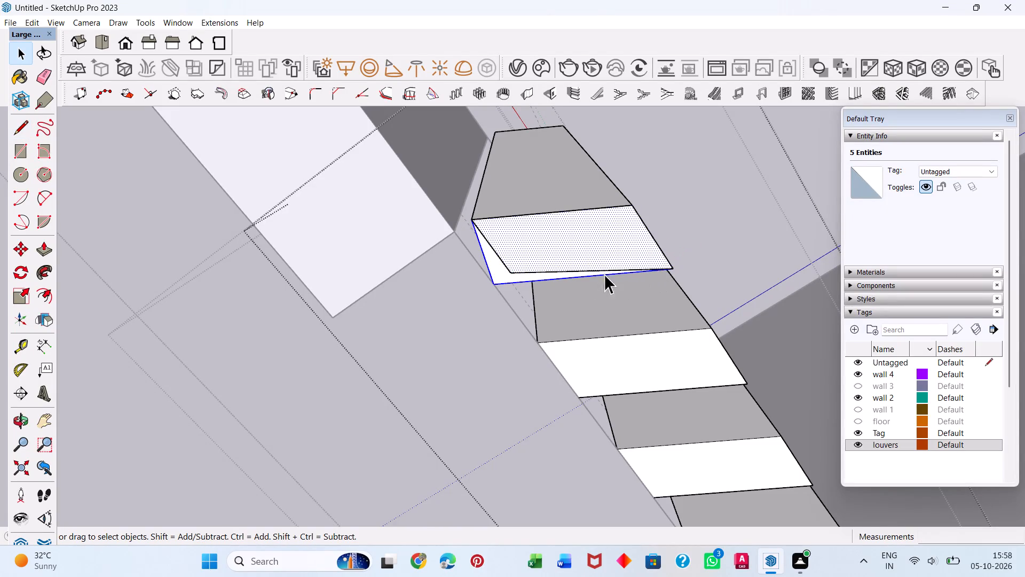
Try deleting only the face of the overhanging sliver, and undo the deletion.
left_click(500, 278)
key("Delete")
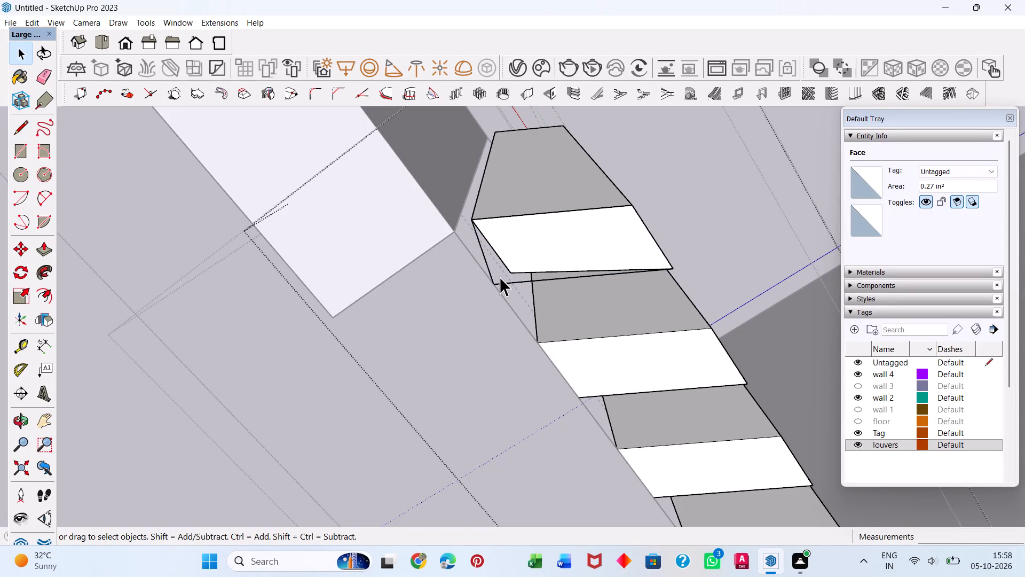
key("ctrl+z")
Delete the overhanging sliver face together with its bounding edges.
double_click(500, 277)
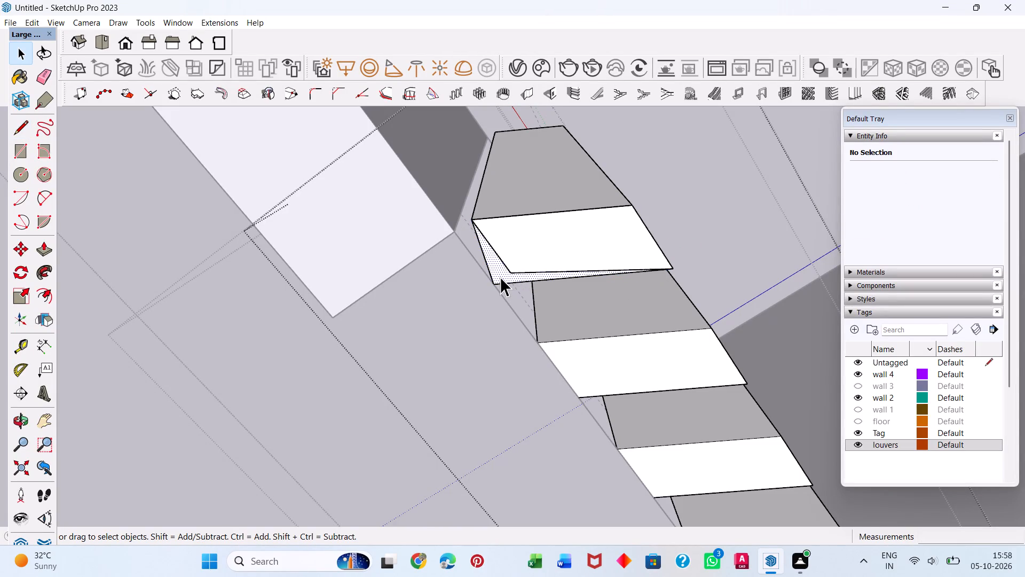
key("Delete")
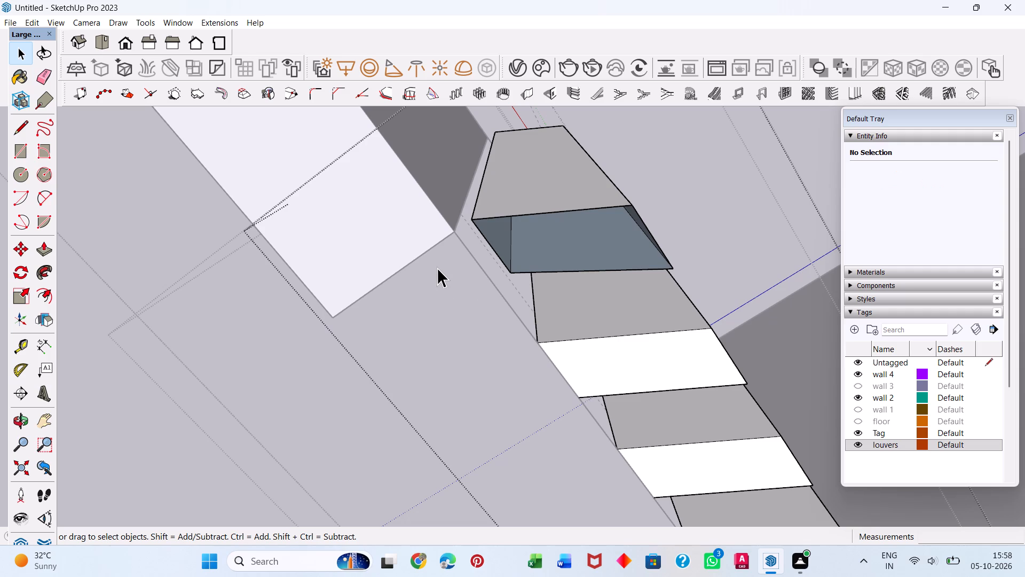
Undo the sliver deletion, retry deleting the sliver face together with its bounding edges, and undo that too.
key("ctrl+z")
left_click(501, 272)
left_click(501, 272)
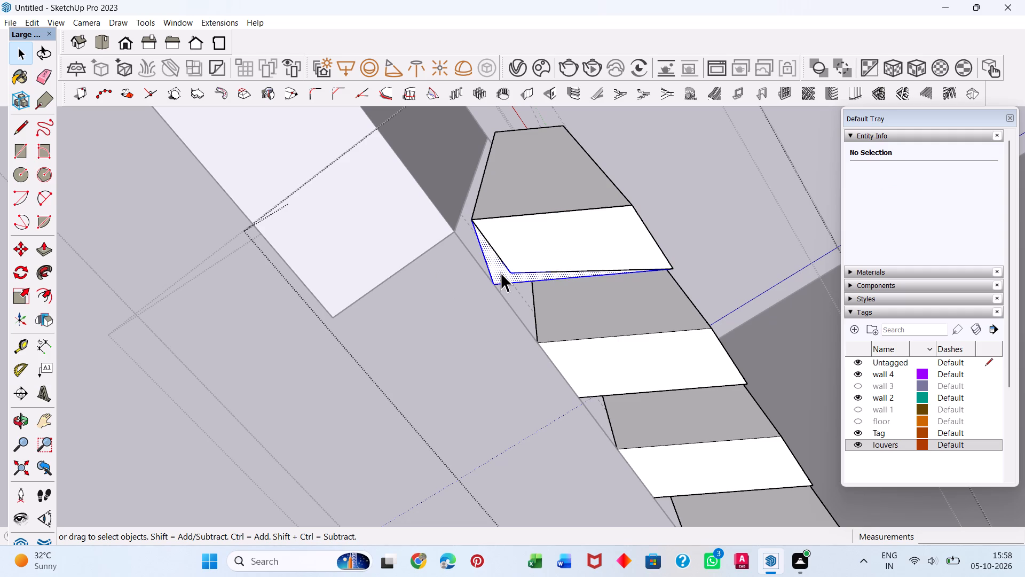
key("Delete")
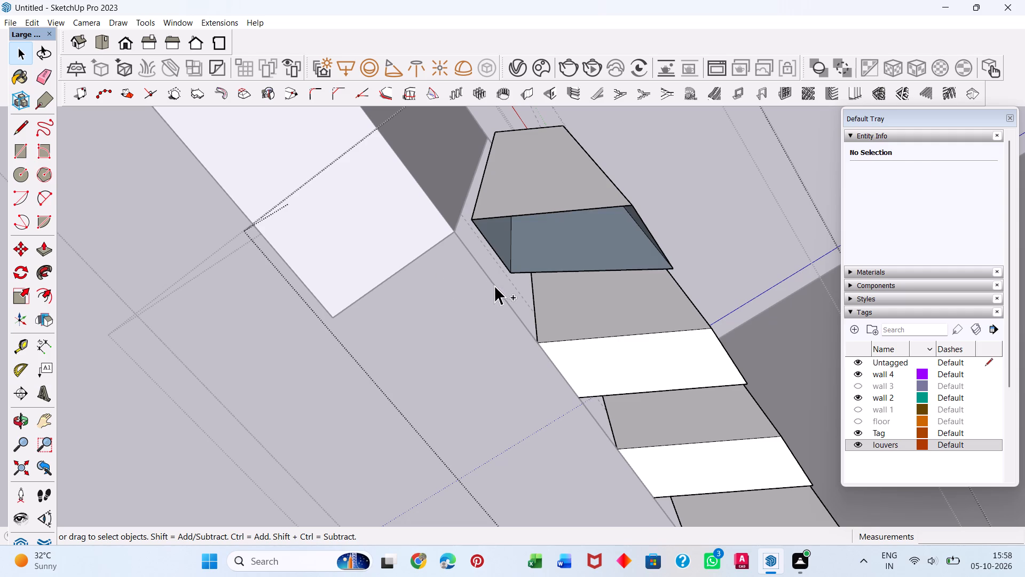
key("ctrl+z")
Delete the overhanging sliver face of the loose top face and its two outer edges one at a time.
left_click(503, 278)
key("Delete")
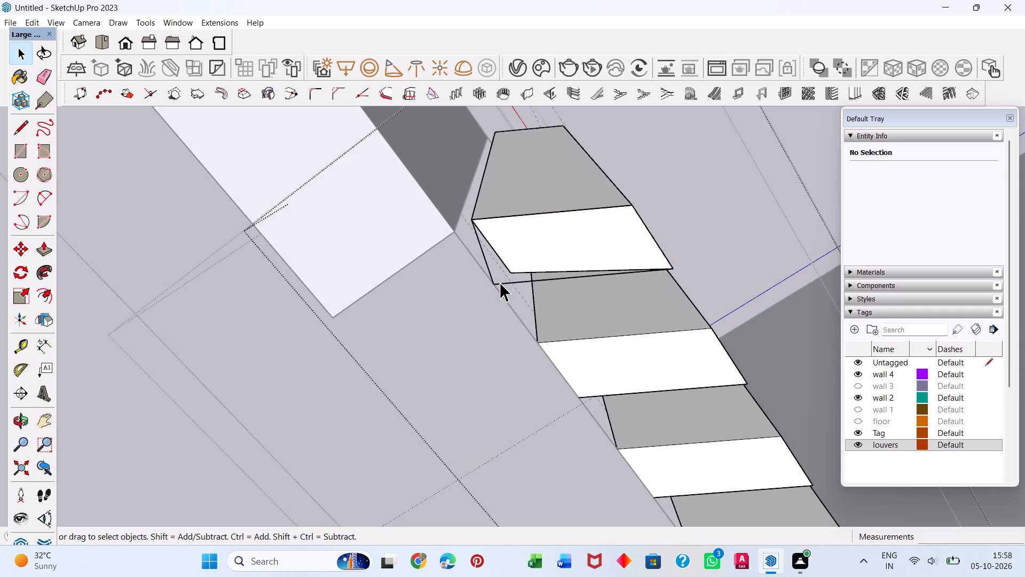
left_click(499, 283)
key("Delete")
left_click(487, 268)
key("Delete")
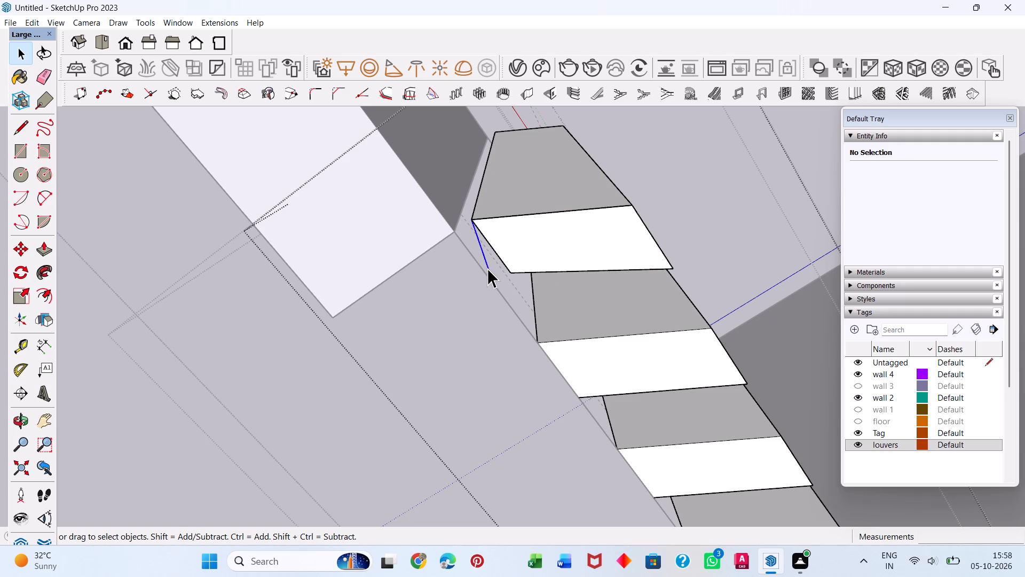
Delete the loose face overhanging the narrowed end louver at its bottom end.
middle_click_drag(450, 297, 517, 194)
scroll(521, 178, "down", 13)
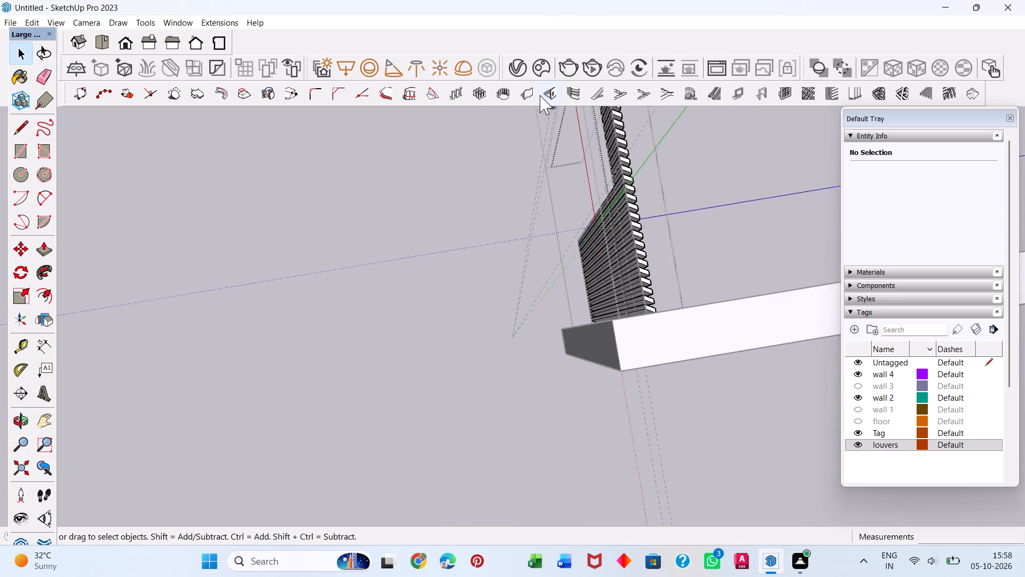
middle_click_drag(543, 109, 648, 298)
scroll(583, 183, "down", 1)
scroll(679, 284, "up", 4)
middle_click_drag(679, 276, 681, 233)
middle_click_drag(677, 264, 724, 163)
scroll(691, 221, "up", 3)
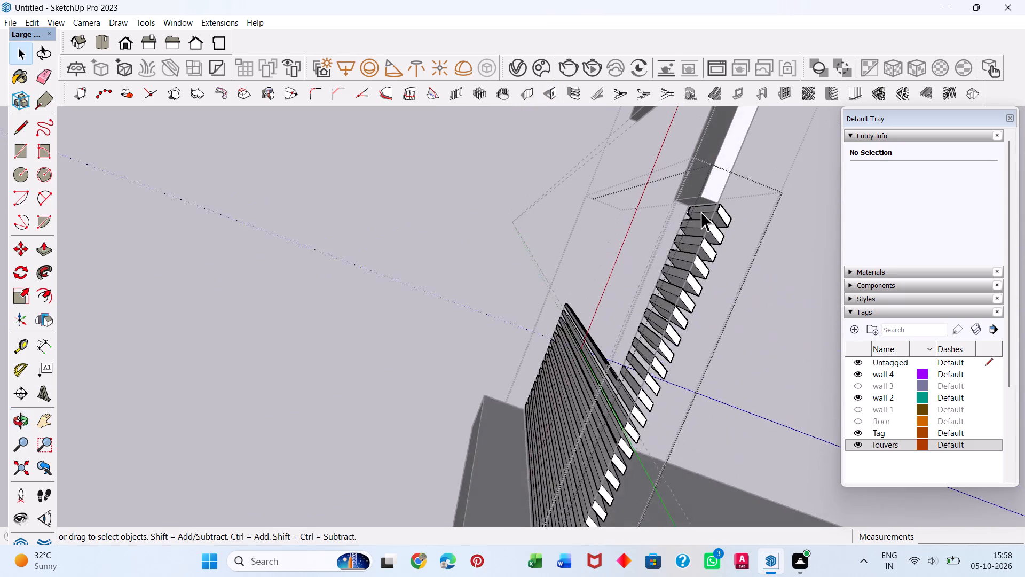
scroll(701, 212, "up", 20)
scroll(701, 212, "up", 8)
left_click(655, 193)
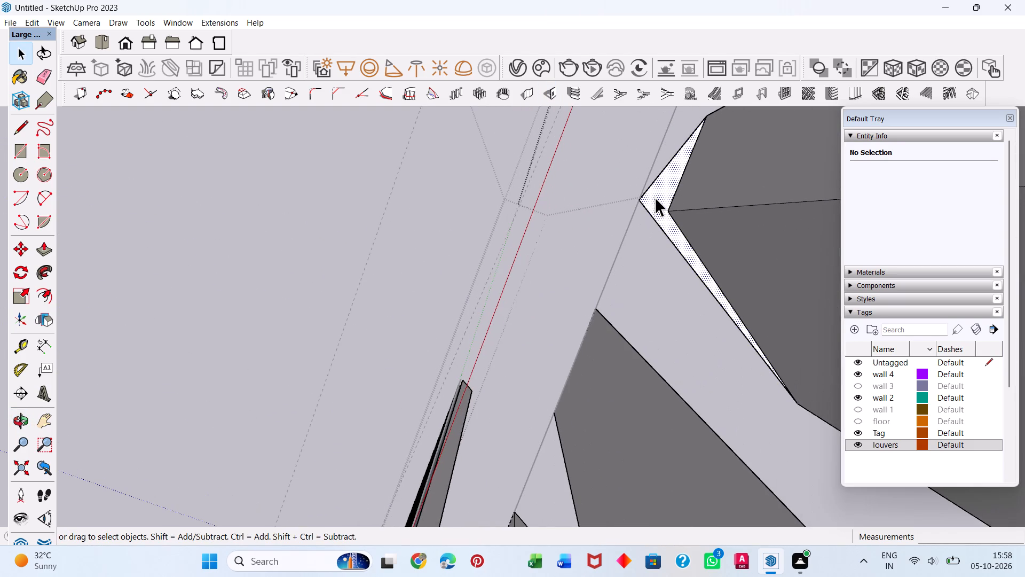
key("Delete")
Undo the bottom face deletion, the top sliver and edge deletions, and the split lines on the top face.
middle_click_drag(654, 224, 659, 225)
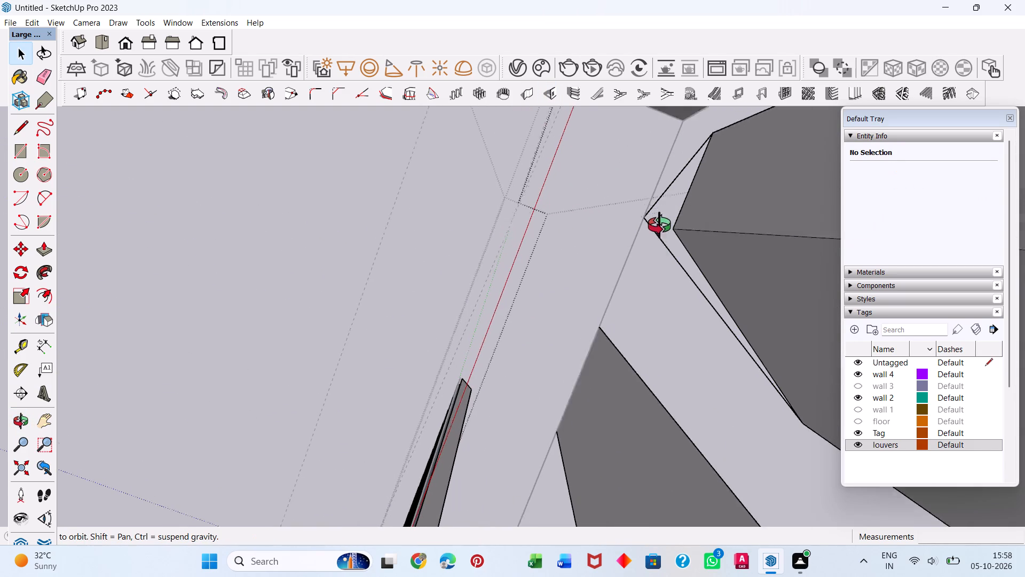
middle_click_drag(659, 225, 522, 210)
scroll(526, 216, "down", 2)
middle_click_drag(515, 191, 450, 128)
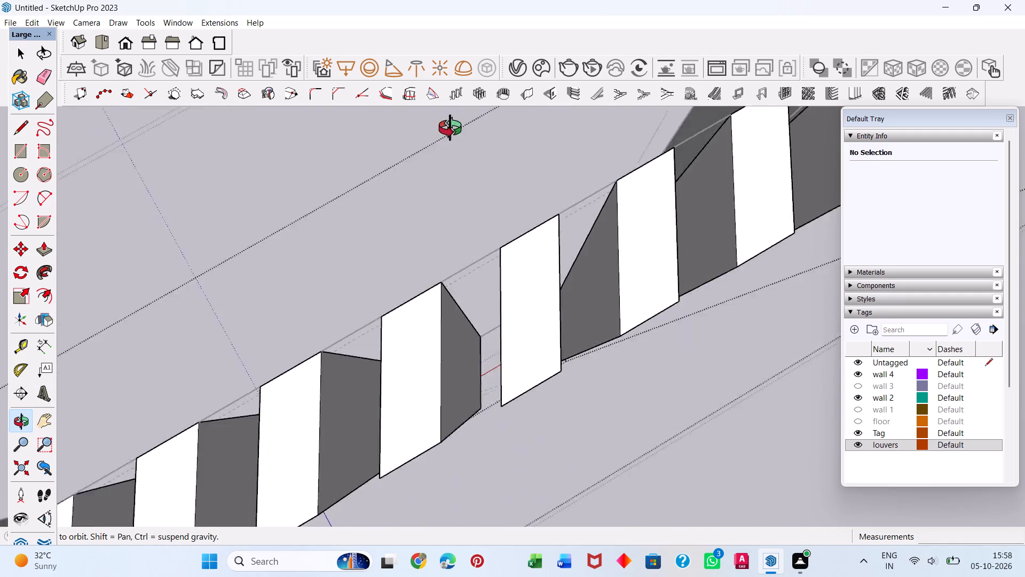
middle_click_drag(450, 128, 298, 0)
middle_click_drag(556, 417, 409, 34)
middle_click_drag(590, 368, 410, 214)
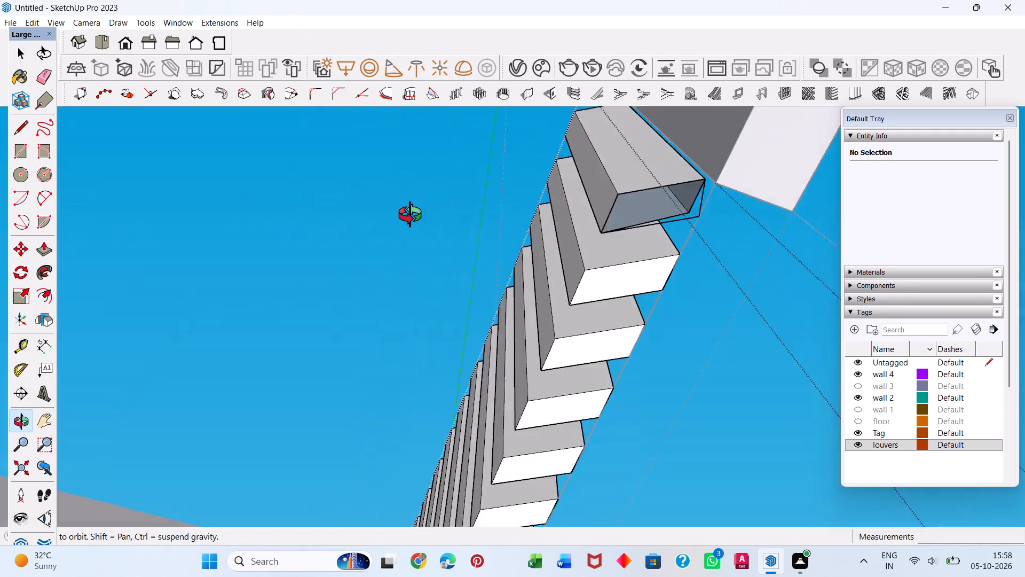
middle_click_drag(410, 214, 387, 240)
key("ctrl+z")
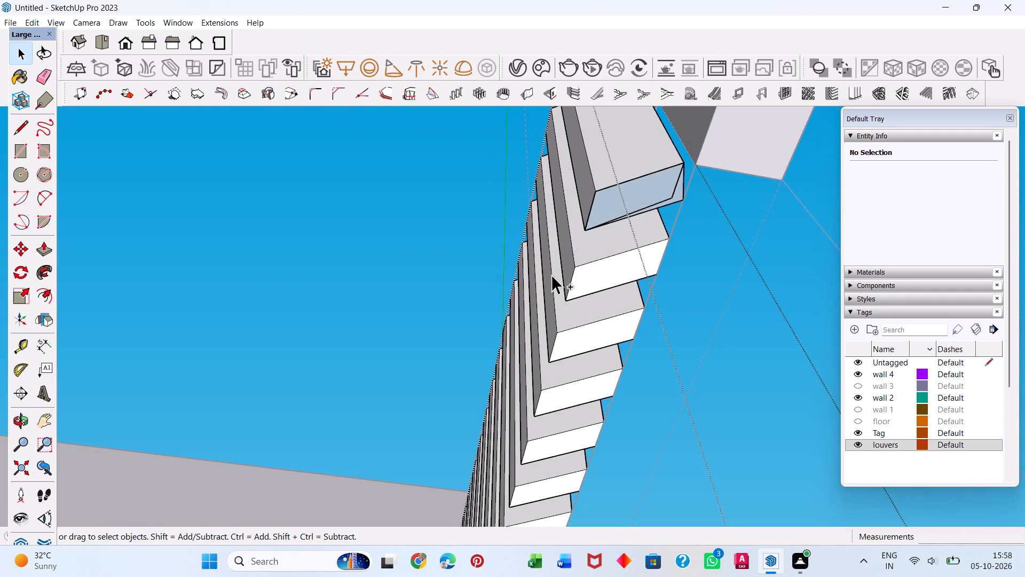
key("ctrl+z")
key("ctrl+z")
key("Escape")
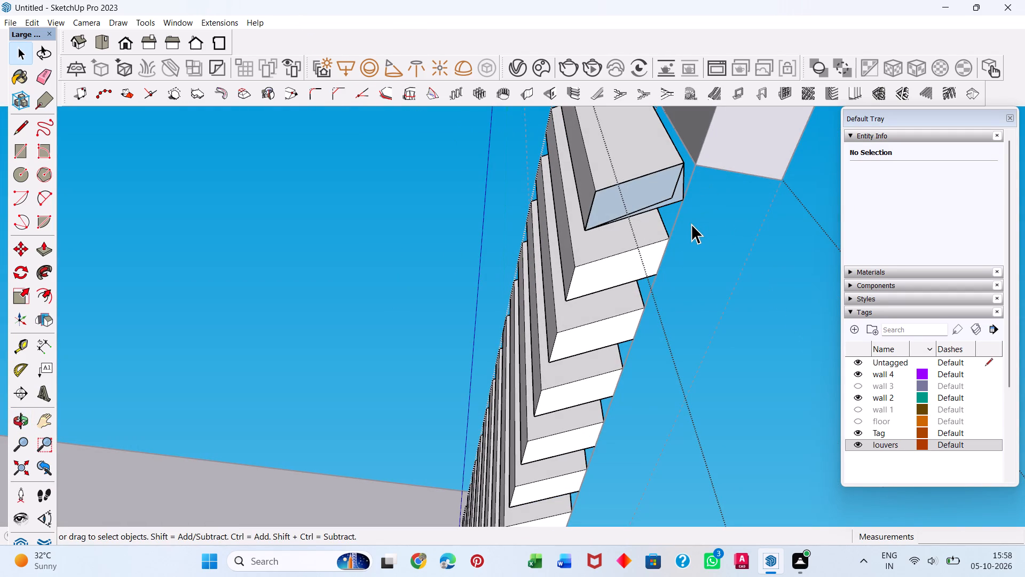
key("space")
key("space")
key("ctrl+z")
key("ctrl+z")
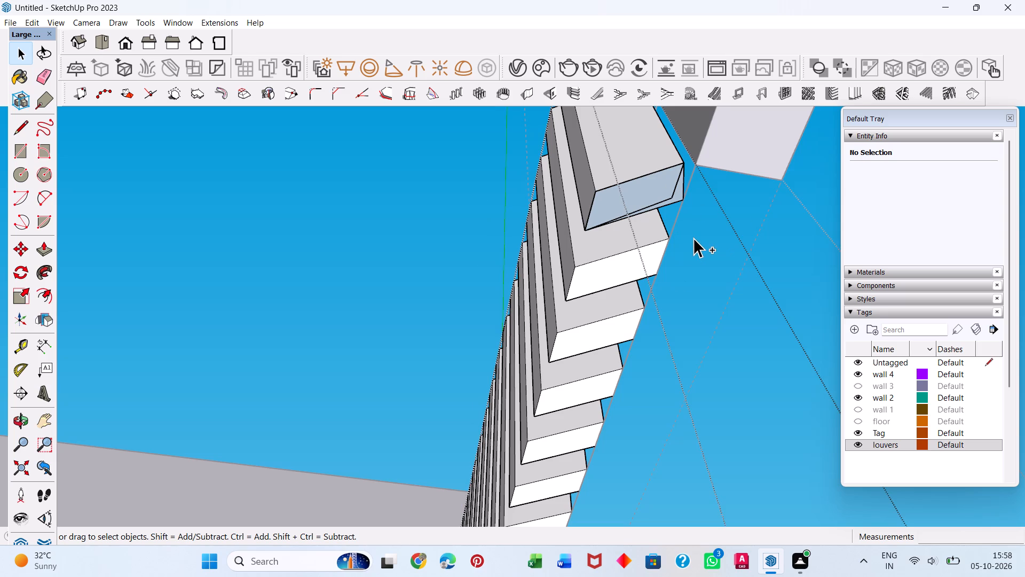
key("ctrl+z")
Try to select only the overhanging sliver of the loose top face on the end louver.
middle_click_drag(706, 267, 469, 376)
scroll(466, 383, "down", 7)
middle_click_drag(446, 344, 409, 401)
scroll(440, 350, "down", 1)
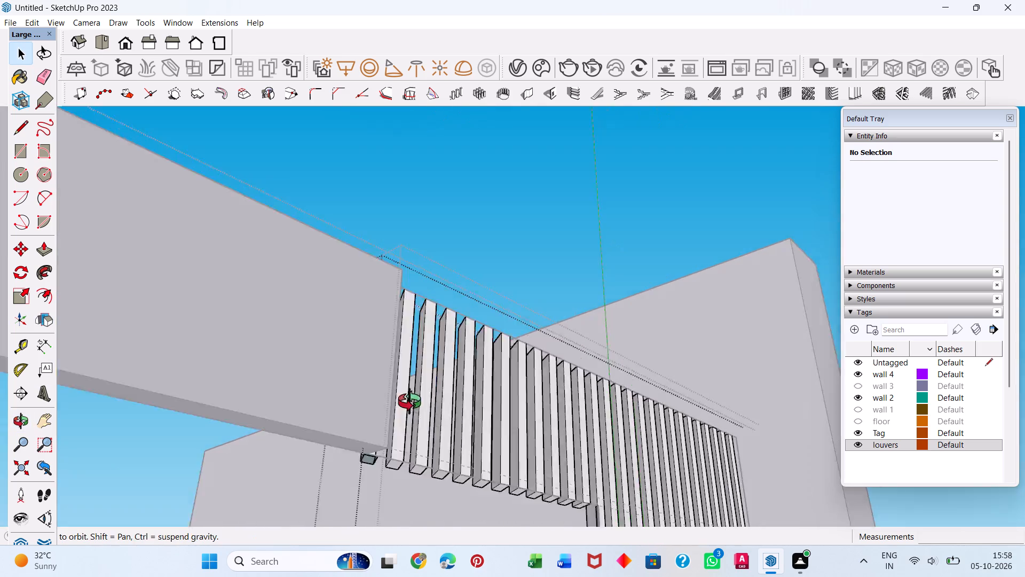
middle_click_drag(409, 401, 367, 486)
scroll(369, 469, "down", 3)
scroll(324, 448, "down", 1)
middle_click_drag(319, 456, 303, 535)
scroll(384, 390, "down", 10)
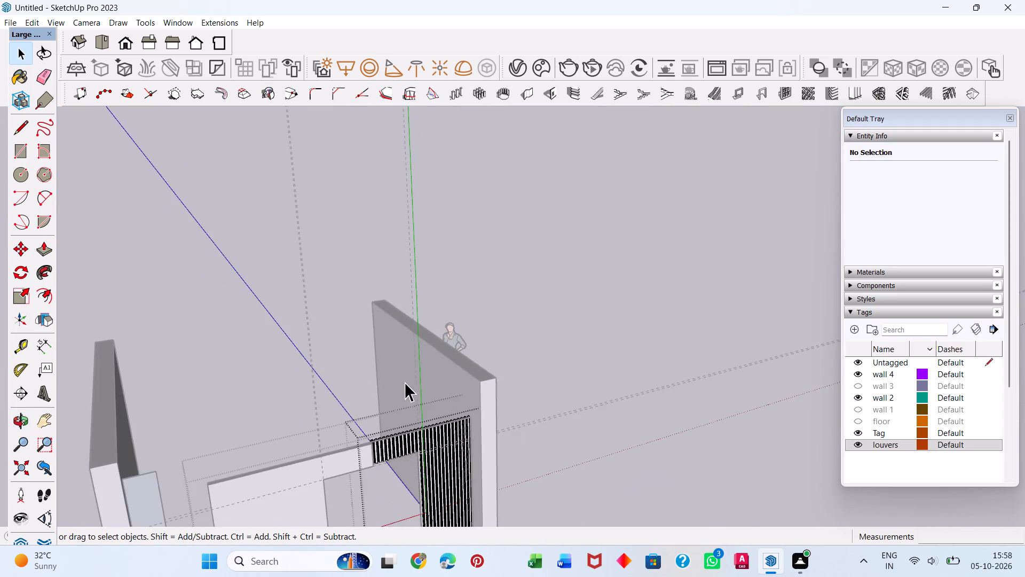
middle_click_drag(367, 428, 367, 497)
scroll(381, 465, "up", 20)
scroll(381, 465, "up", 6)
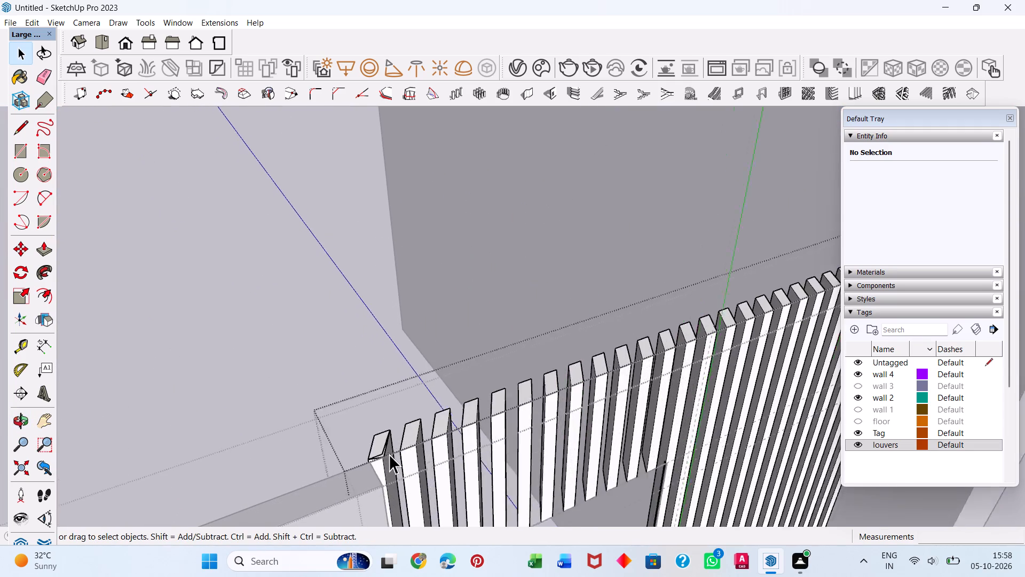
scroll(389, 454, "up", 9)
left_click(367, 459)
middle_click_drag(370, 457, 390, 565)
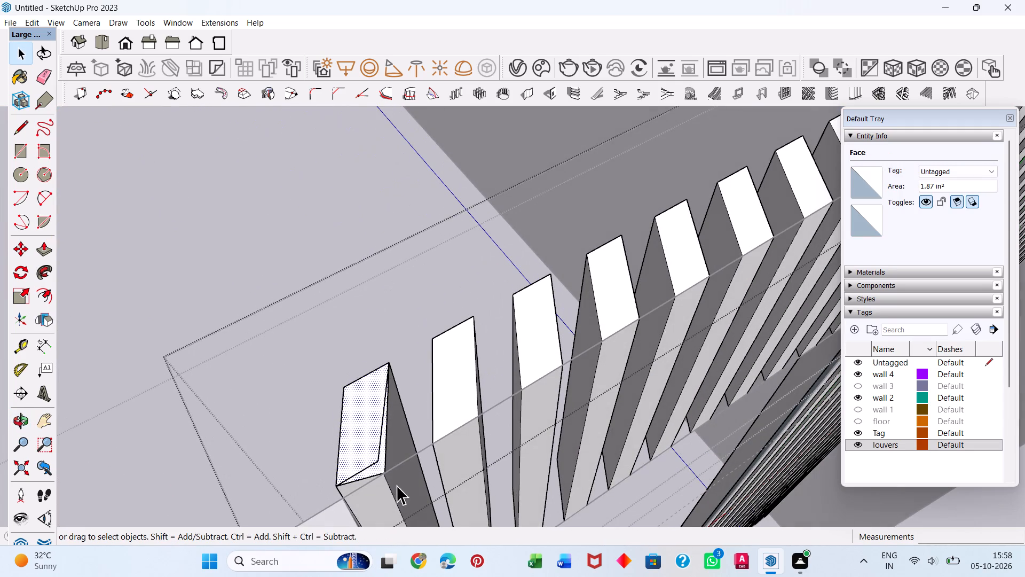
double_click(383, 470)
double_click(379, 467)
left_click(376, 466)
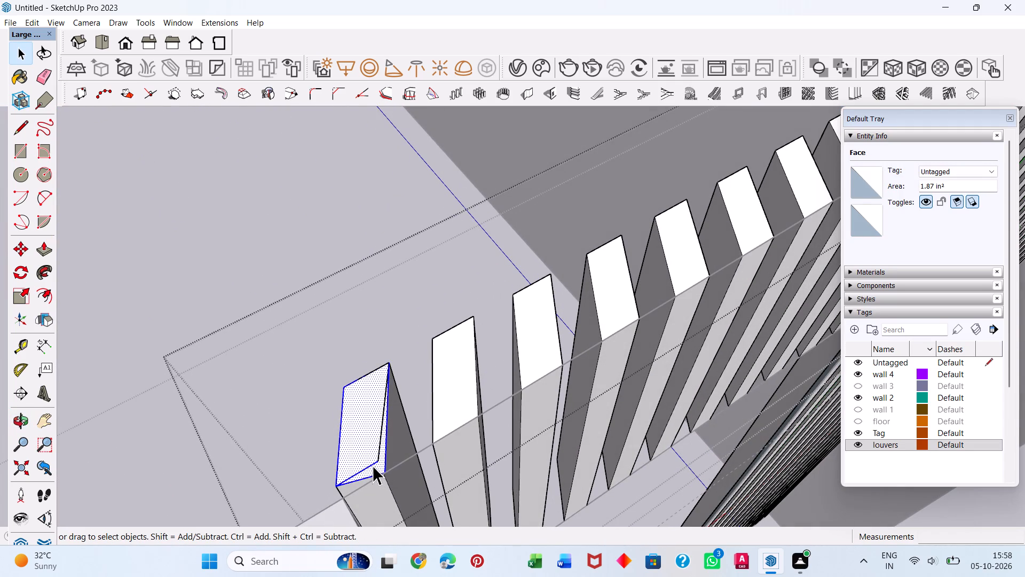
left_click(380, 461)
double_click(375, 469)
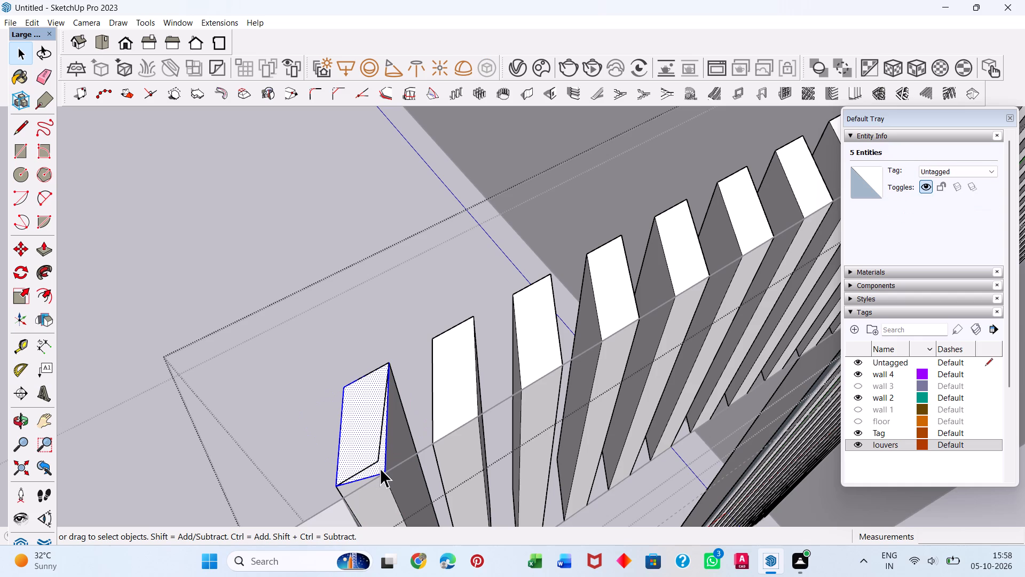
Redo the undone split and sliver deletion on the end louver's loose top face.
key("ctrl+y")
key("ctrl+y")
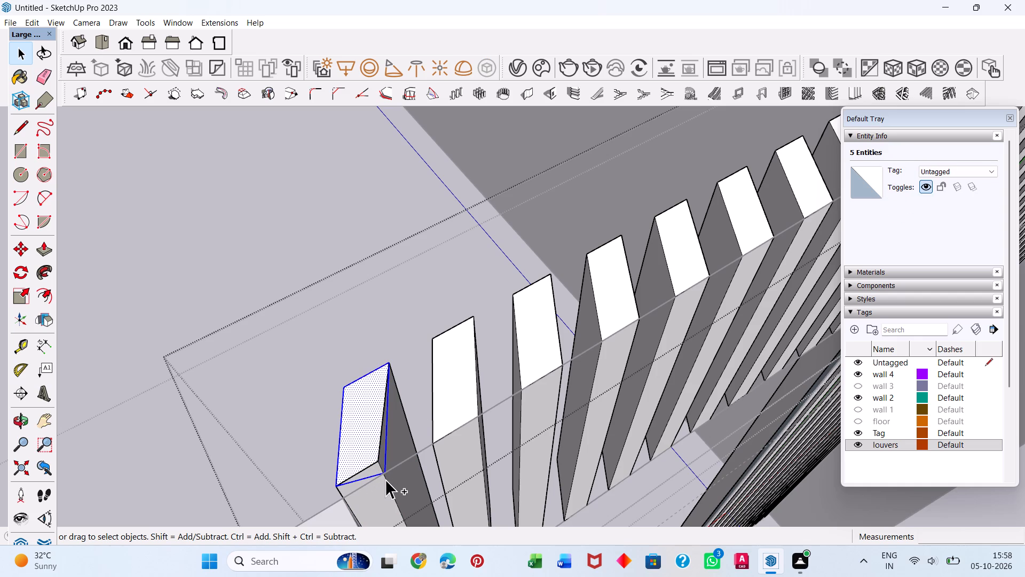
key("ctrl+y")
key("ctrl+y")
middle_click_drag(360, 482, 459, 496)
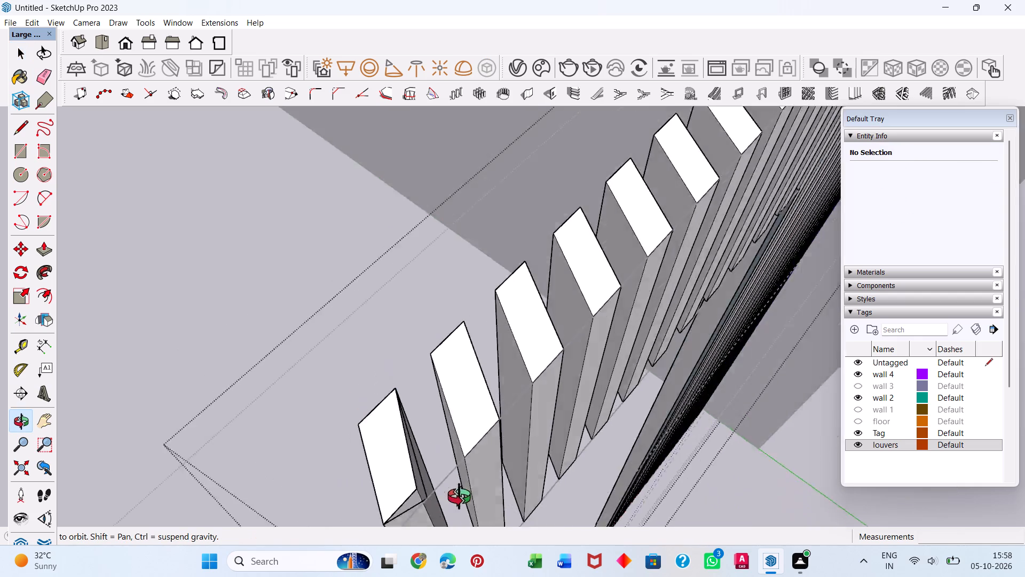
middle_click_drag(459, 496, 550, 387)
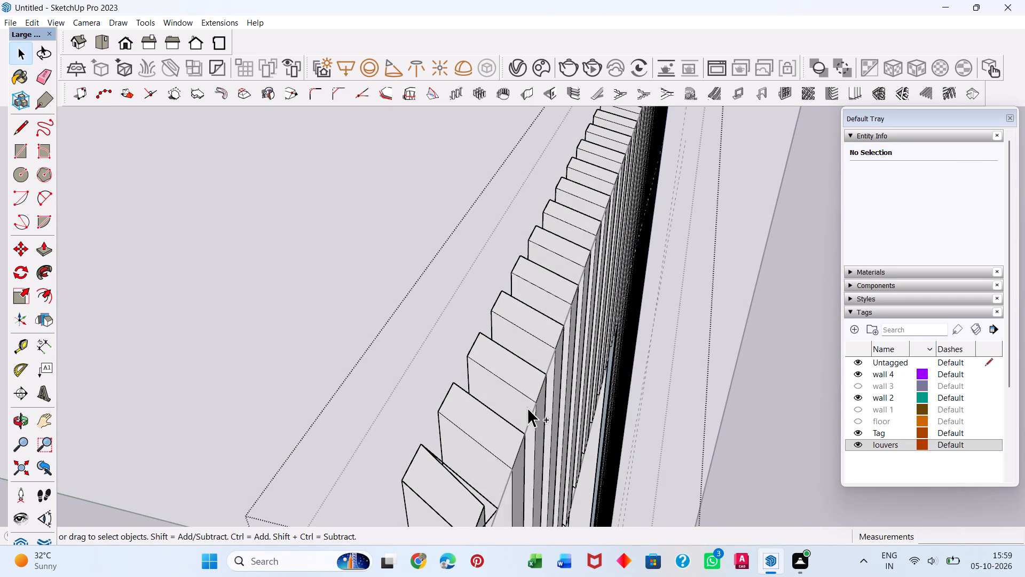
key("ctrl+y")
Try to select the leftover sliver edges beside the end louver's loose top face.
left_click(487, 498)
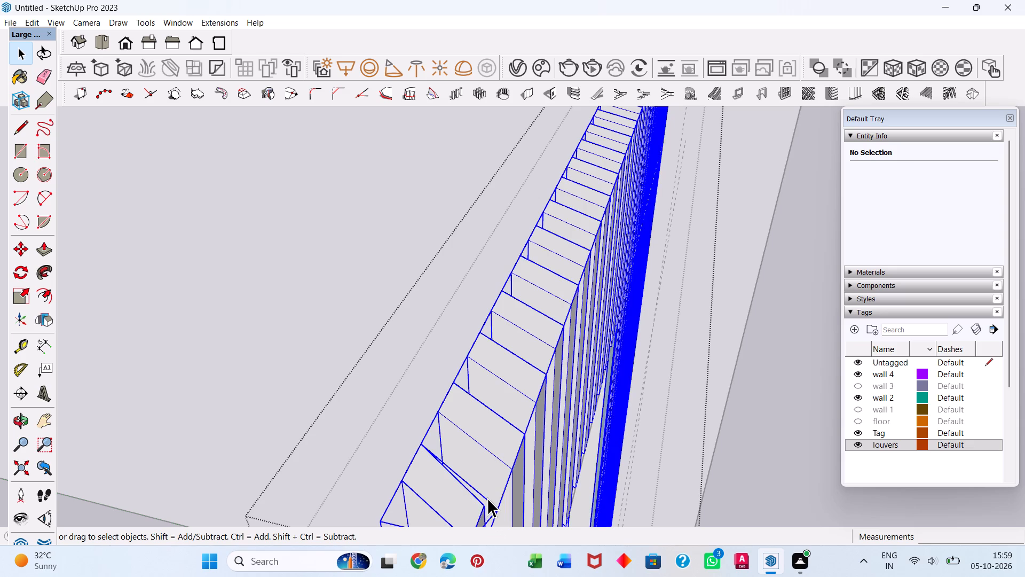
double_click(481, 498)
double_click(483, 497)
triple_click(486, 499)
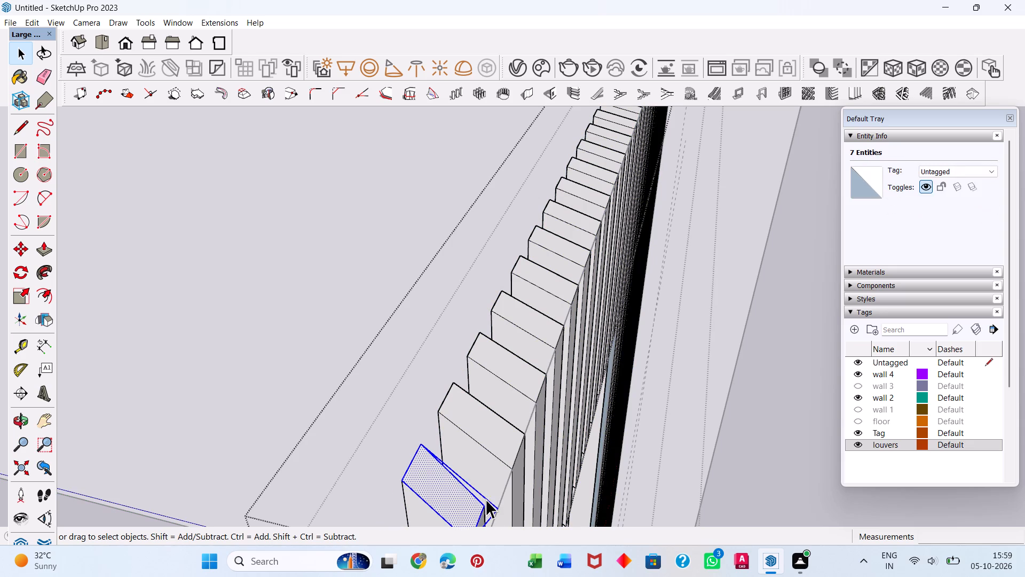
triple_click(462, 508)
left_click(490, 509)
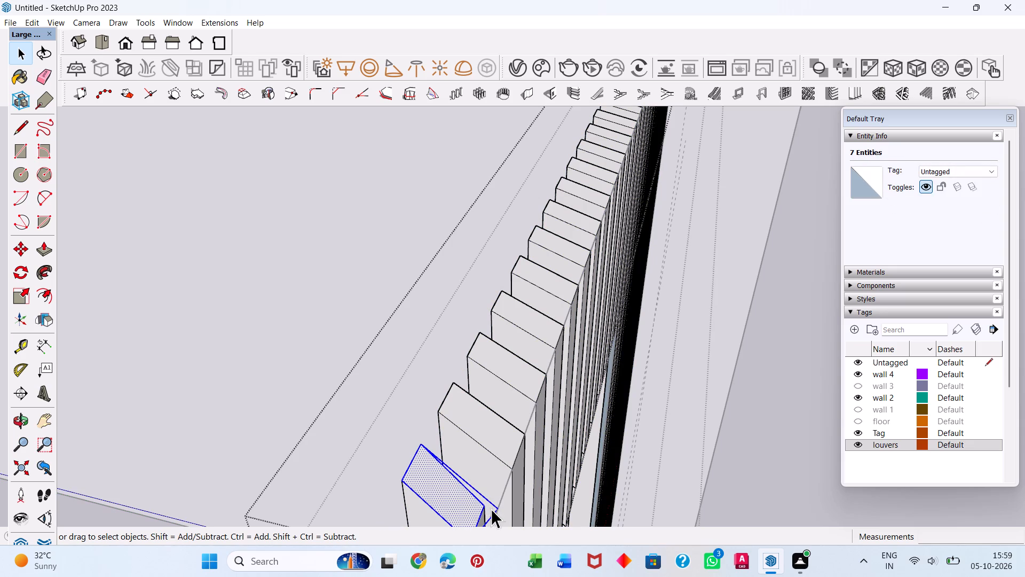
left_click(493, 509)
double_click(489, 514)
Delete the two leftover sliver edges projecting past the end louver's top face.
scroll(373, 435, "down", 7)
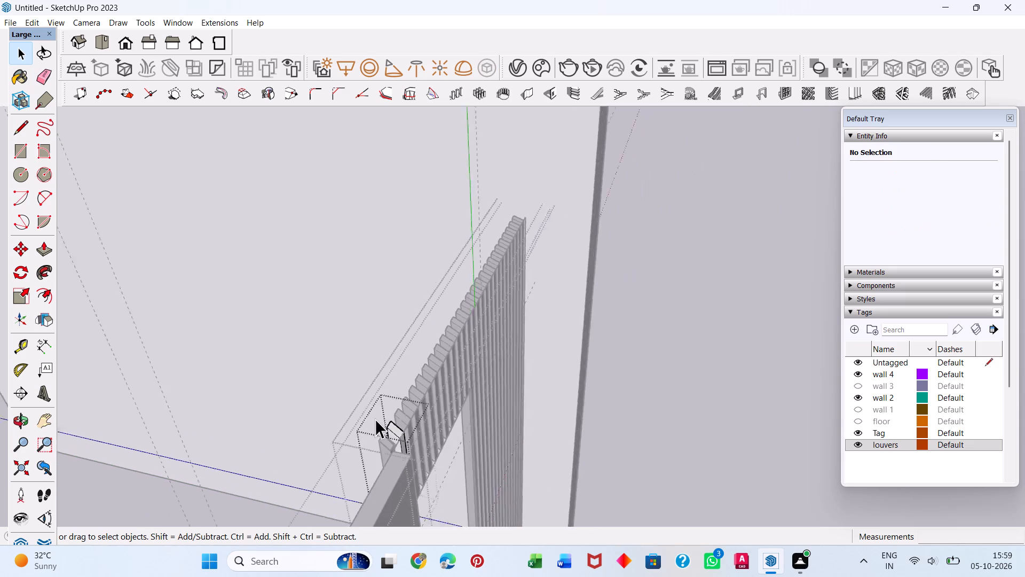
scroll(375, 419, "down", 1)
middle_click_drag(361, 430, 569, 216)
scroll(572, 213, "down", 20)
scroll(572, 213, "down", 1)
middle_click_drag(507, 269, 511, 284)
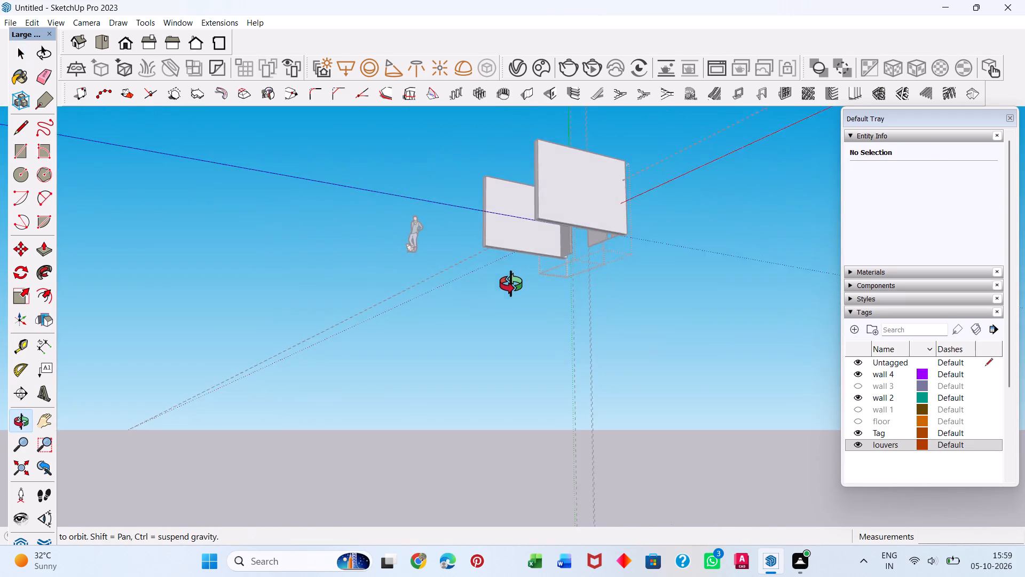
middle_click_drag(511, 284, 511, 283)
middle_click_drag(438, 292, 717, 393)
scroll(445, 301, "down", 1)
scroll(541, 216, "up", 1)
middle_click_drag(540, 235, 465, 525)
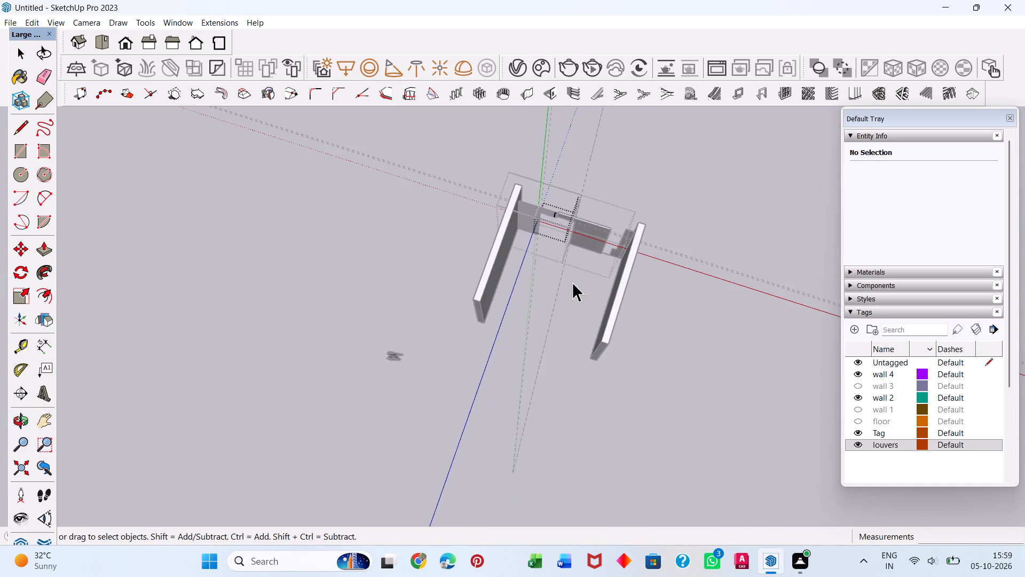
scroll(424, 221, "up", 20)
scroll(424, 221, "up", 5)
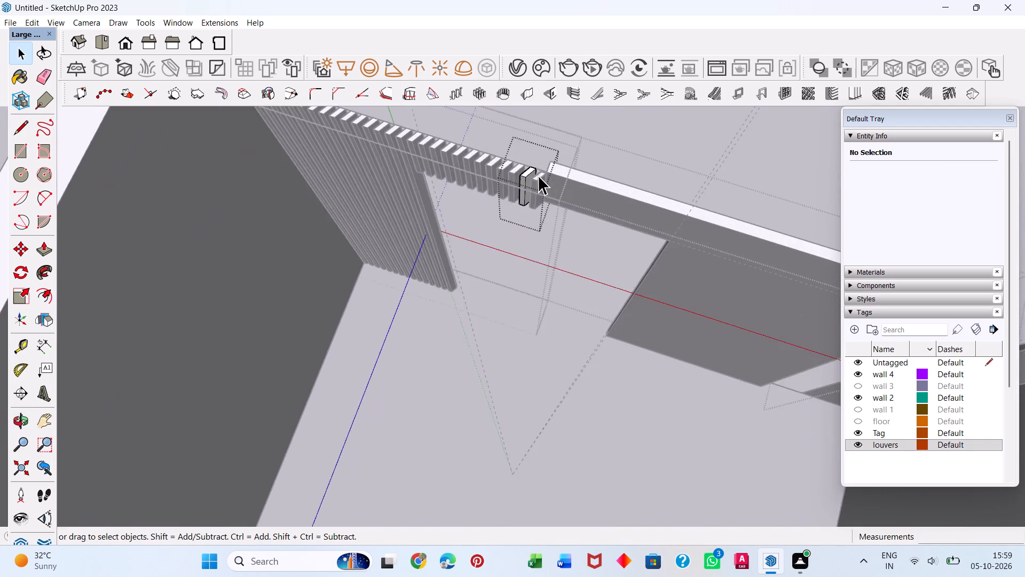
scroll(538, 175, "up", 8)
middle_click_drag(548, 166, 533, 257)
scroll(565, 161, "up", 20)
scroll(565, 161, "up", 2)
middle_click(531, 159)
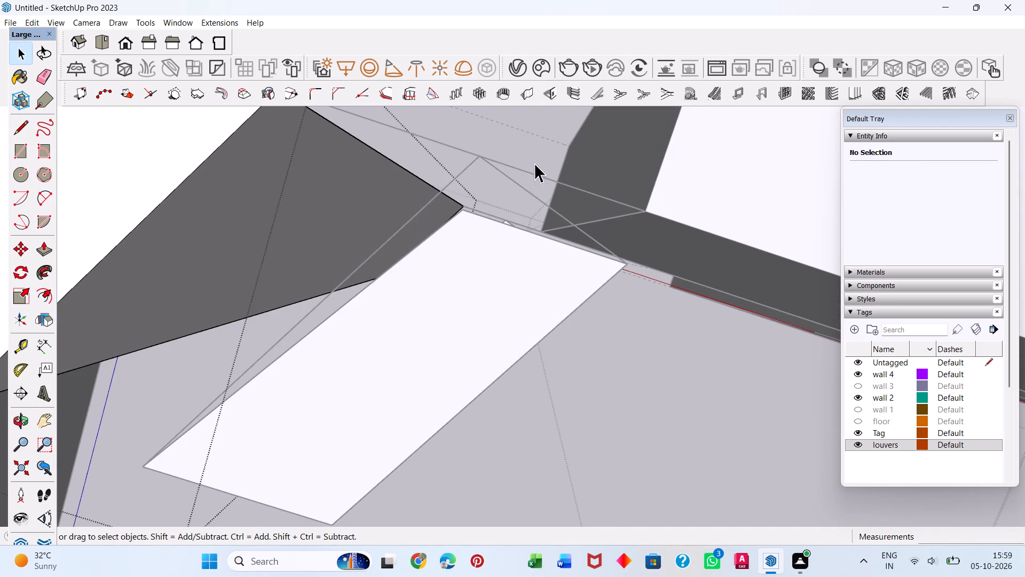
scroll(534, 163, "up", 1)
double_click(530, 189)
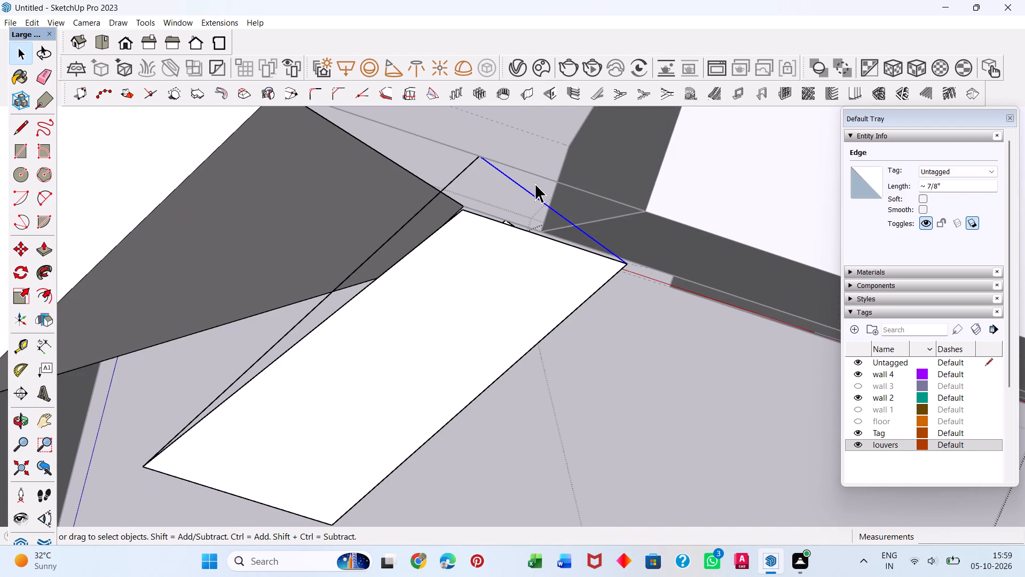
key("Delete")
left_click(454, 170)
left_click(456, 176)
key("Delete")
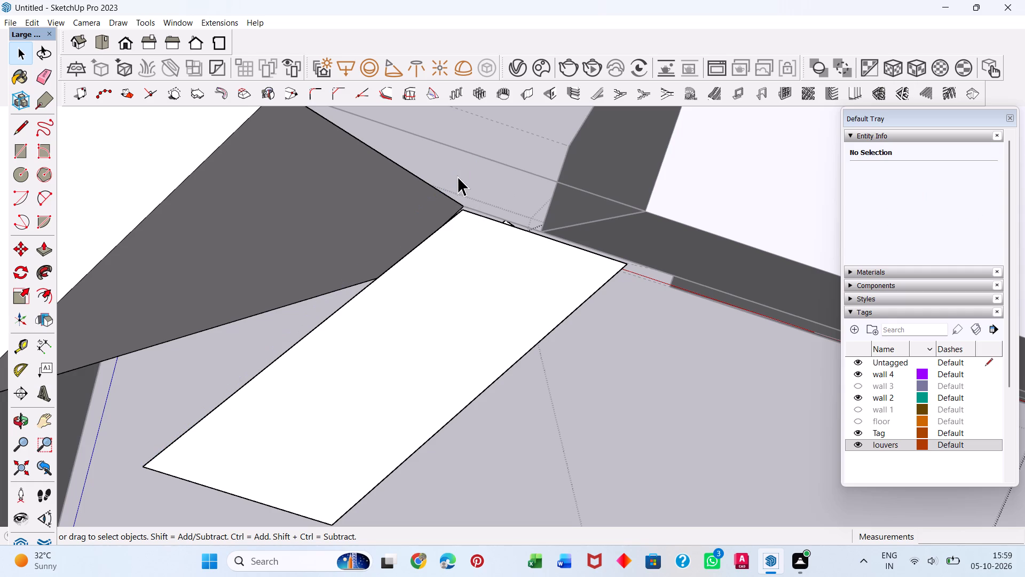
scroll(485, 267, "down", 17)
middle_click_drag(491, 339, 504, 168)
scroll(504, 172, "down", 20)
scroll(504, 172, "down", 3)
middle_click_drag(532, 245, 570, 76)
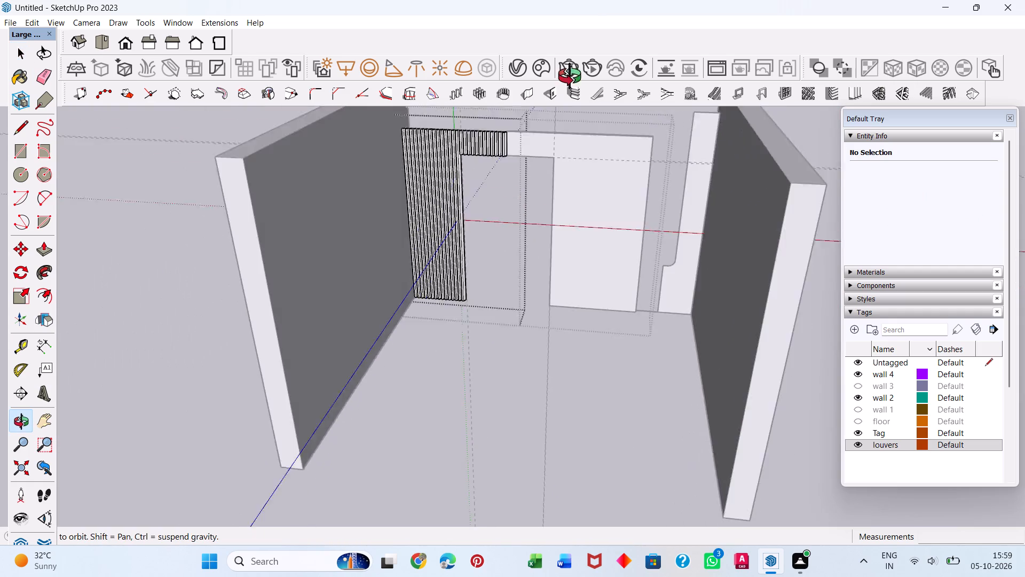
Draw lines along the end louver's bottom edges, splitting its loose bottom face from the overhanging sliver.
middle_click_drag(570, 76, 569, 42)
scroll(452, 210, "up", 18)
middle_click_drag(543, 177, 555, 58)
scroll(571, 193, "up", 3)
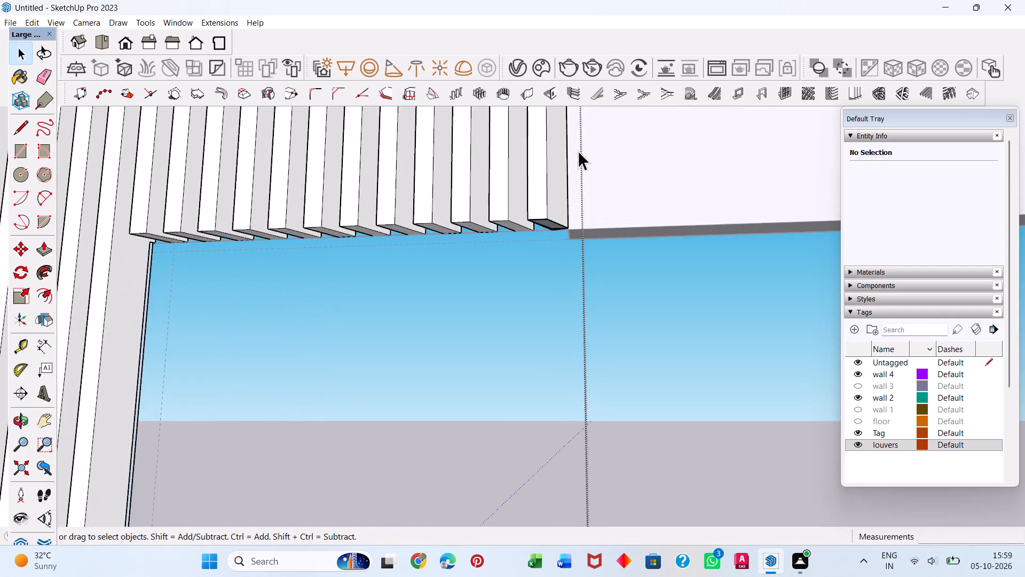
scroll(578, 151, "up", 7)
middle_click_drag(551, 225, 578, 95)
scroll(537, 307, "up", 6)
middle_click_drag(545, 286, 571, 208)
scroll(540, 266, "down", 11)
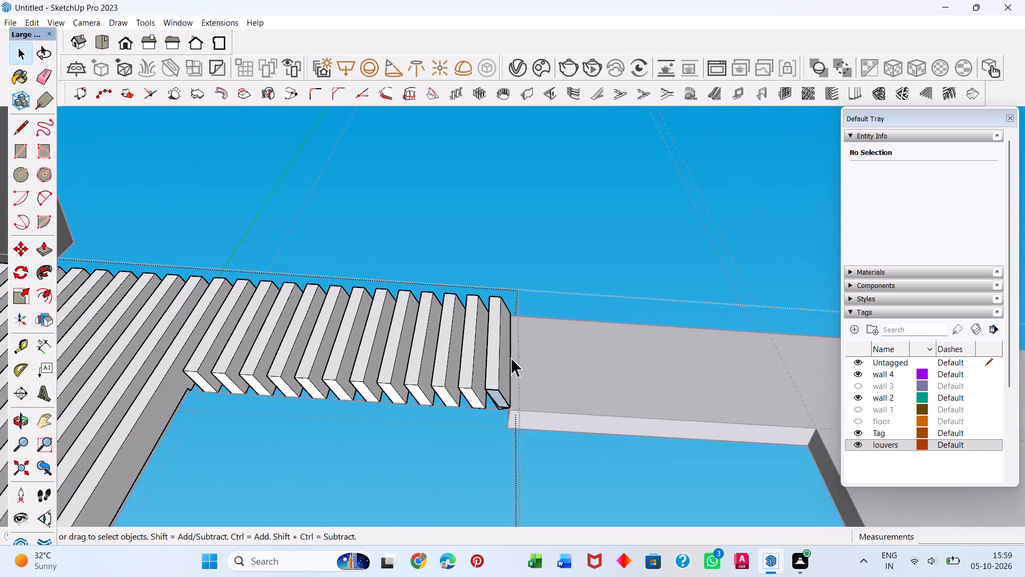
scroll(499, 401, "up", 17)
left_click(551, 284)
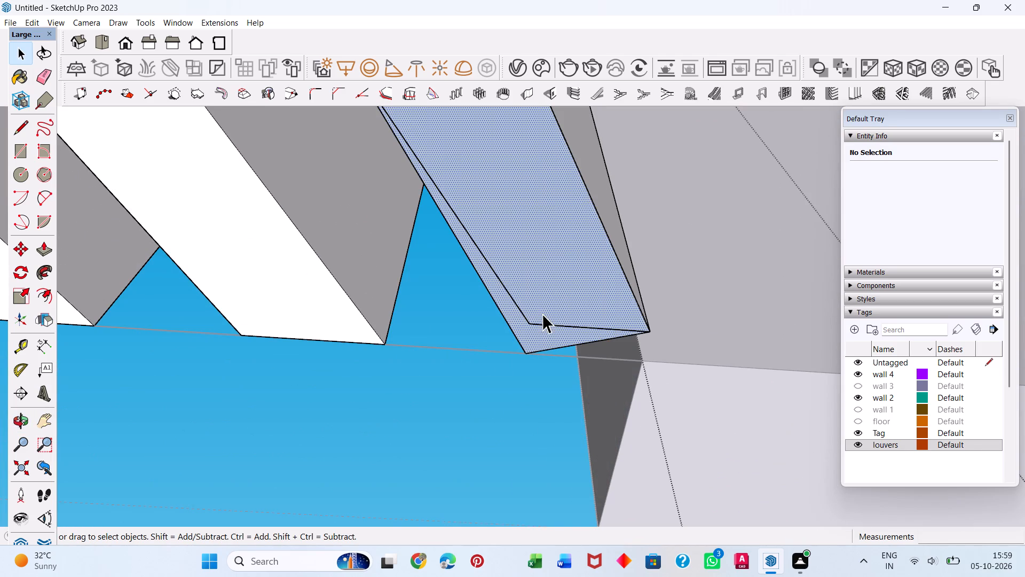
double_click(550, 304)
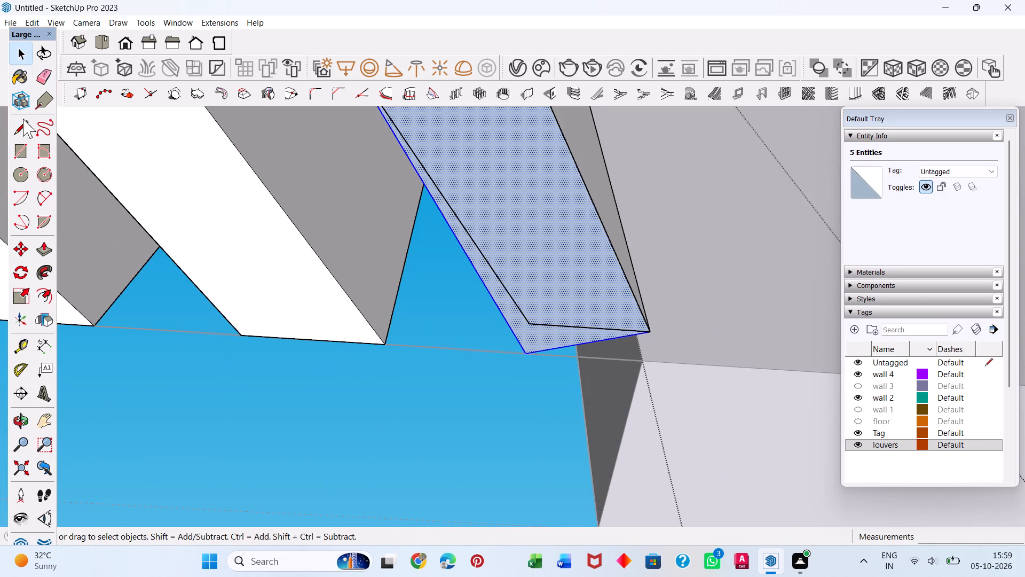
left_click(23, 123)
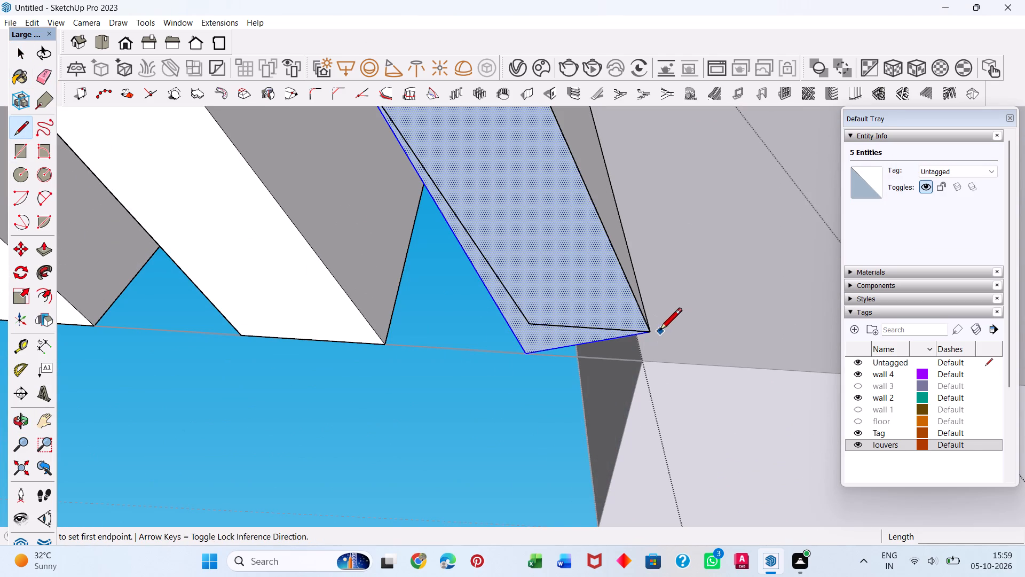
left_click(651, 334)
left_click(526, 326)
scroll(530, 313, "down", 3)
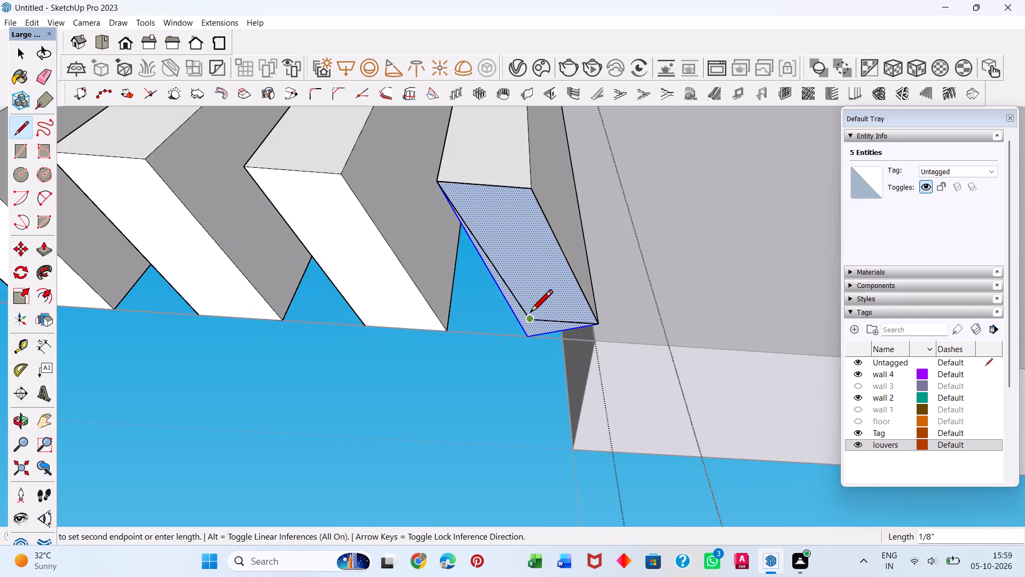
scroll(530, 314, "down", 5)
left_click(454, 208)
key("space")
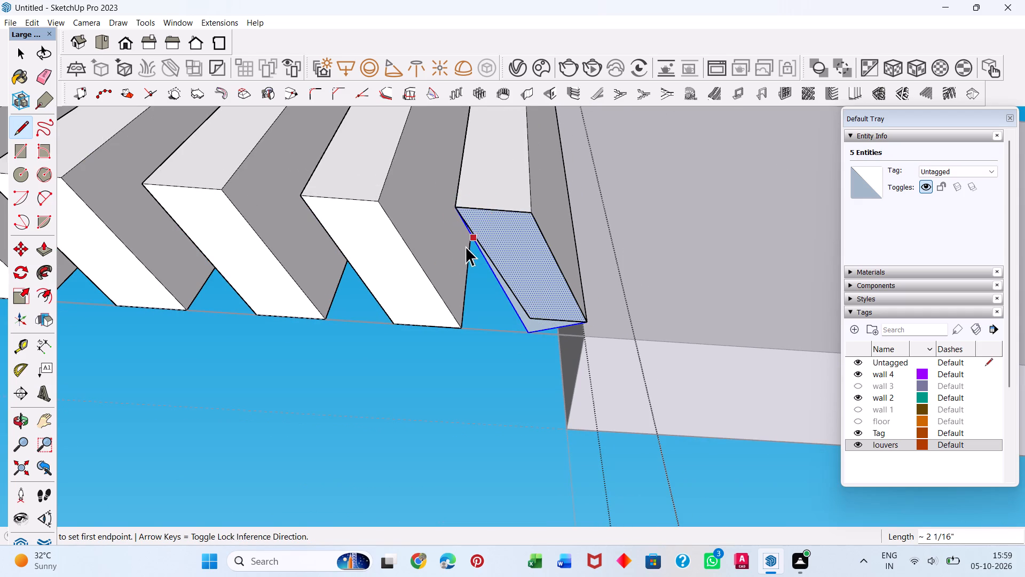
Delete the overhanging sliver face and its two leftover edges at the end louver's bottom.
left_click(534, 323)
key("Delete")
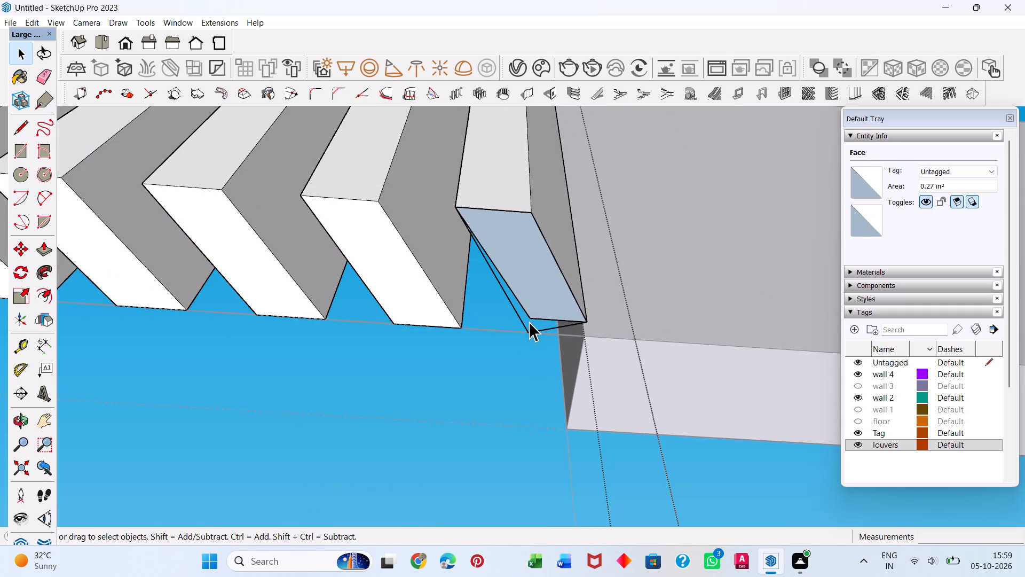
left_click(524, 323)
key("Delete")
left_click(540, 330)
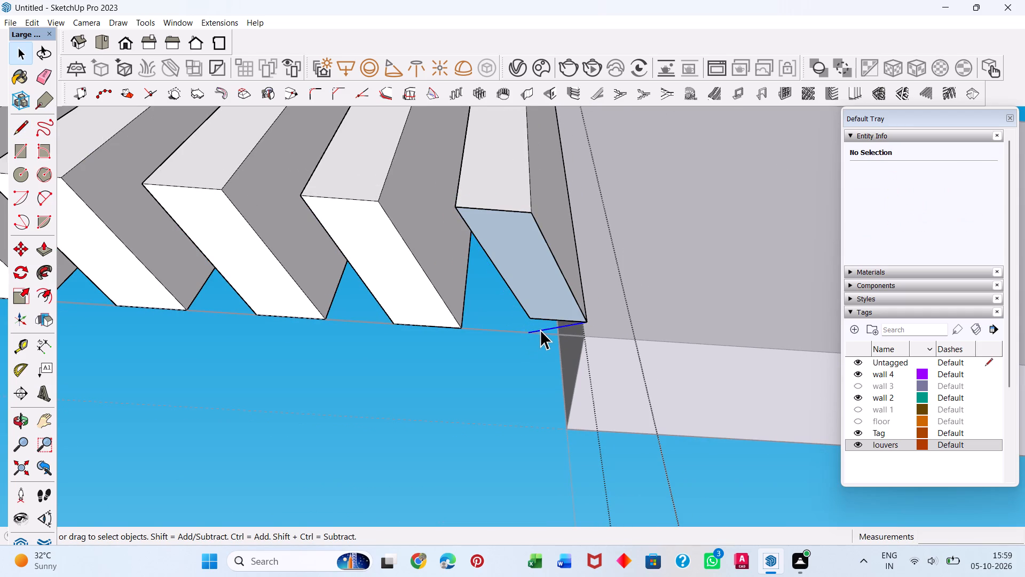
key("Delete")
Examine the trimmed end louver and the whole louvered section from above, below and the sides.
scroll(522, 294, "down", 20)
scroll(547, 244, "down", 5)
middle_click_drag(547, 255, 534, 369)
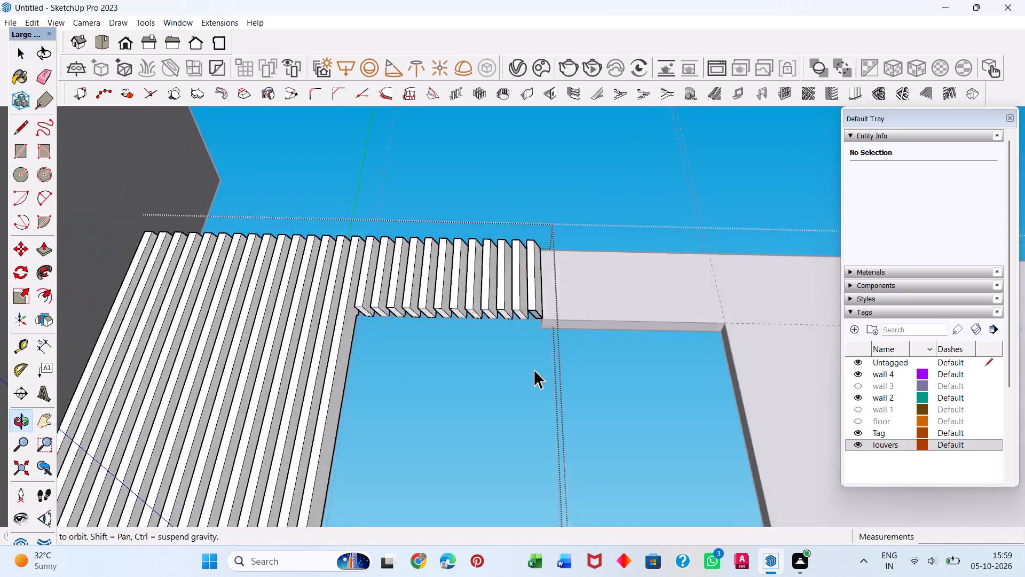
scroll(534, 369, "down", 1)
middle_click_drag(534, 369, 533, 362)
middle_click_drag(554, 294, 532, 501)
scroll(532, 498, "down", 1)
middle_click_drag(601, 269, 592, 373)
middle_click_drag(604, 249, 590, 488)
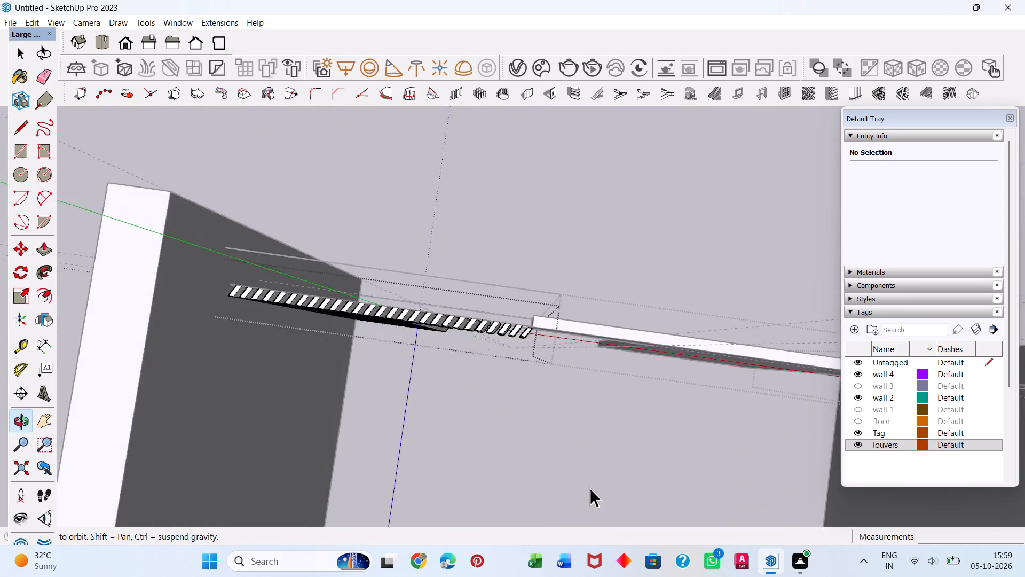
scroll(592, 480, "down", 1)
middle_click_drag(590, 488, 590, 491)
middle_click_drag(522, 325, 567, 393)
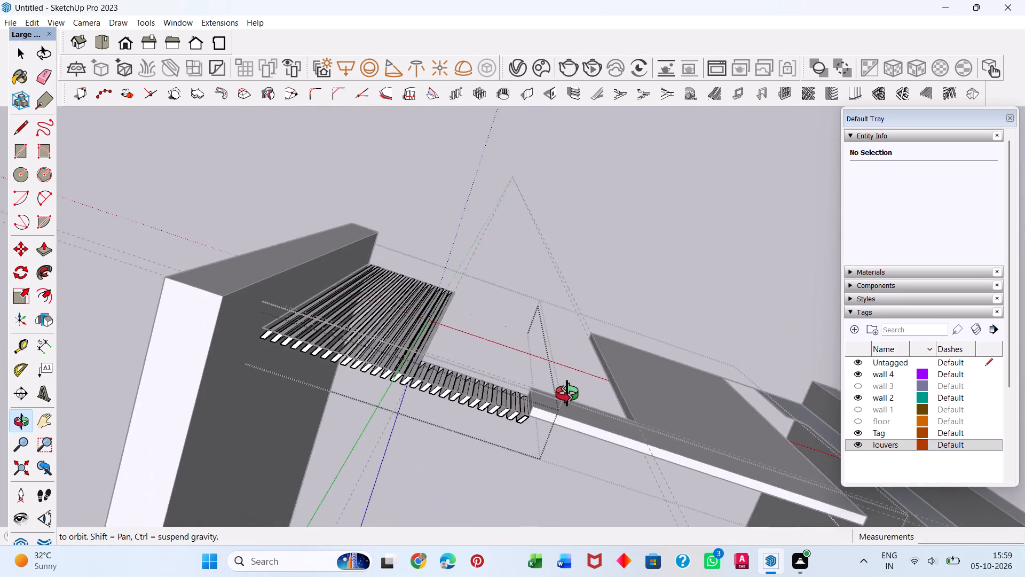
middle_click_drag(567, 393, 663, 189)
middle_click_drag(470, 406, 562, 60)
scroll(512, 210, "up", 1)
middle_click_drag(421, 372, 478, 209)
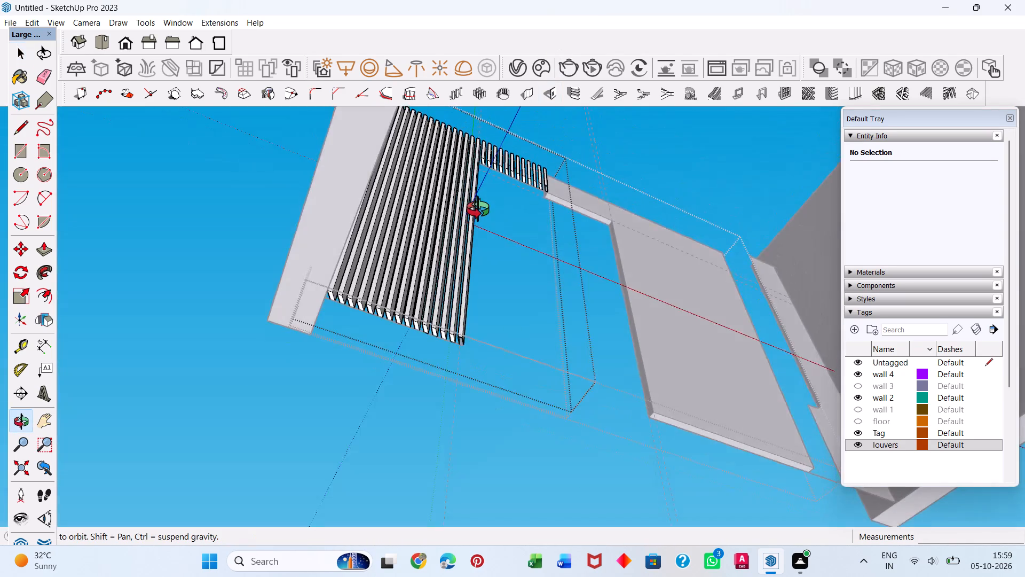
middle_click_drag(478, 209, 500, 185)
scroll(472, 325, "up", 11)
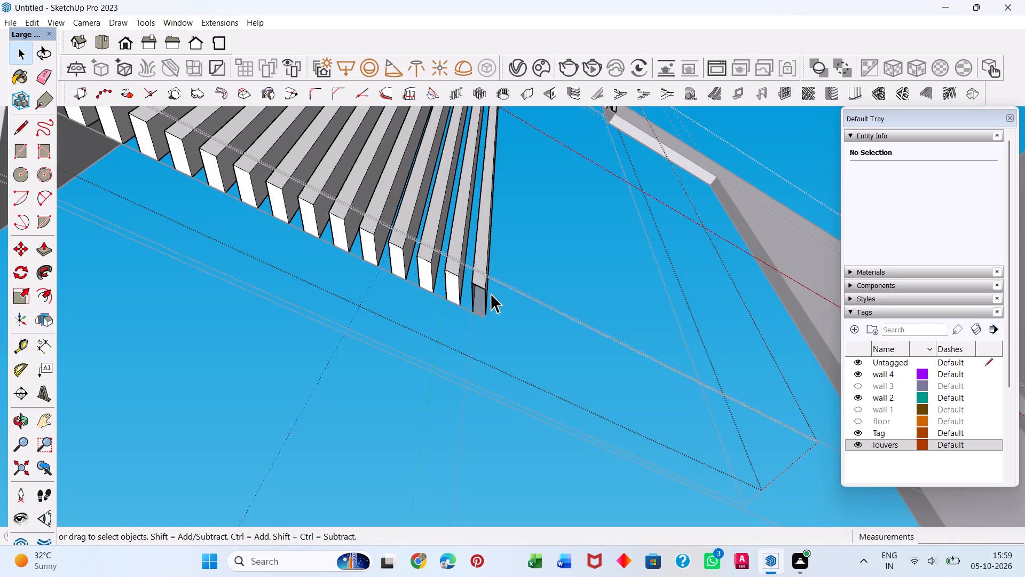
scroll(491, 293, "up", 17)
middle_click_drag(521, 316, 482, 317)
scroll(484, 317, "up", 1)
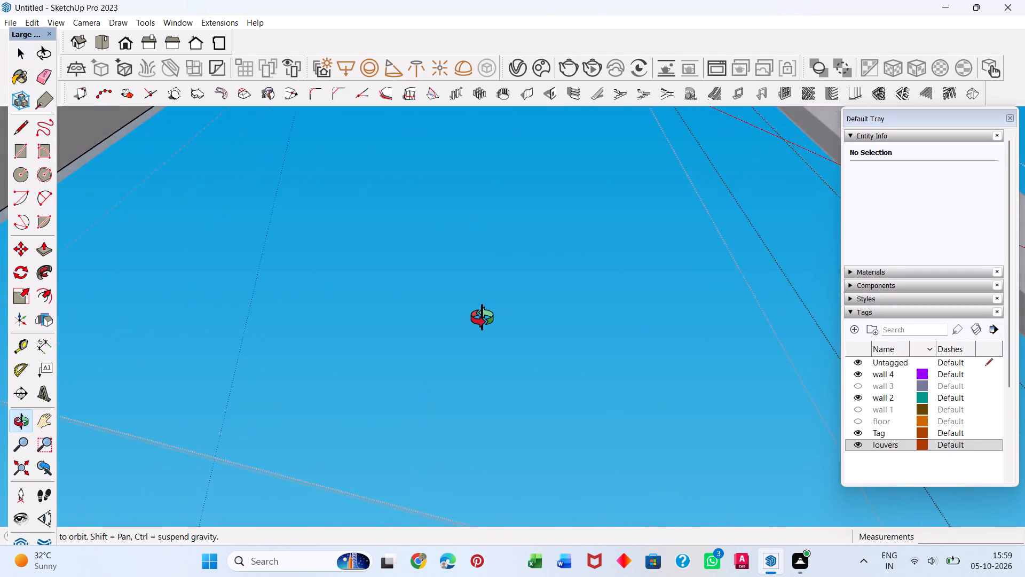
middle_click_drag(482, 317, 519, 322)
scroll(504, 322, "down", 14)
middle_click_drag(620, 243, 566, 472)
scroll(579, 417, "down", 8)
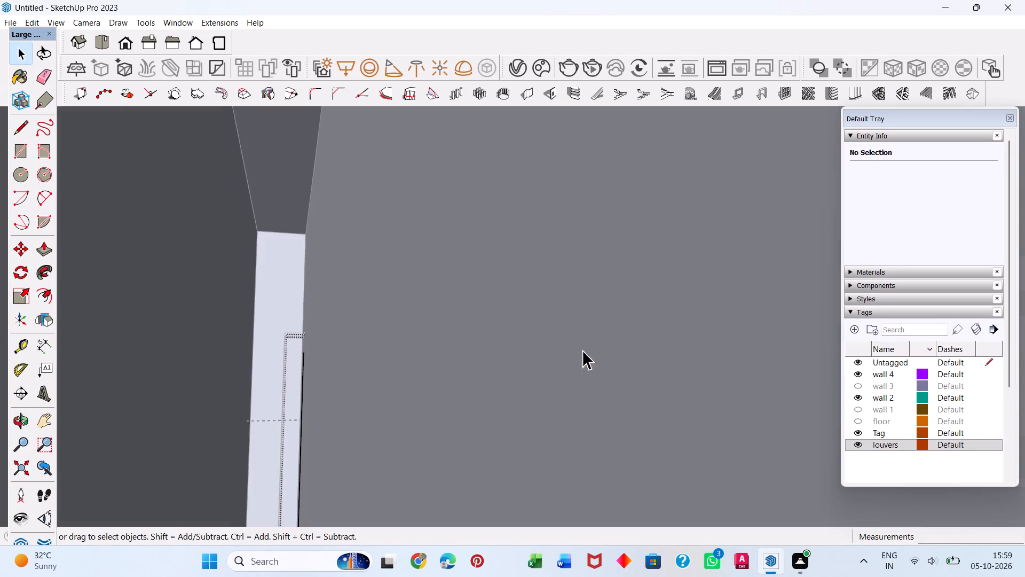
scroll(582, 350, "down", 1)
left_click(29, 462)
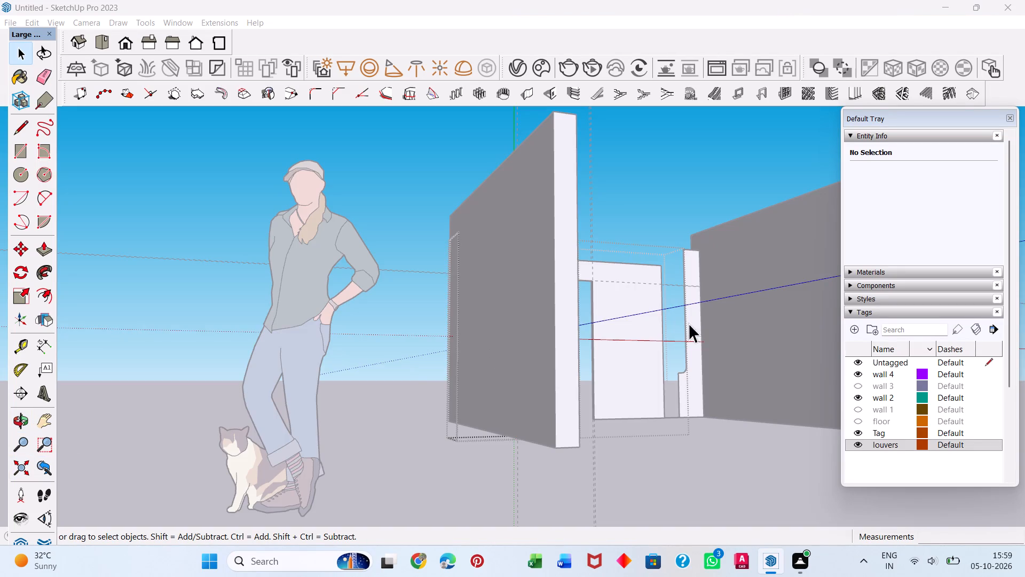
middle_click_drag(687, 355, 473, 427)
middle_click_drag(777, 215, 595, 319)
scroll(690, 264, "up", 11)
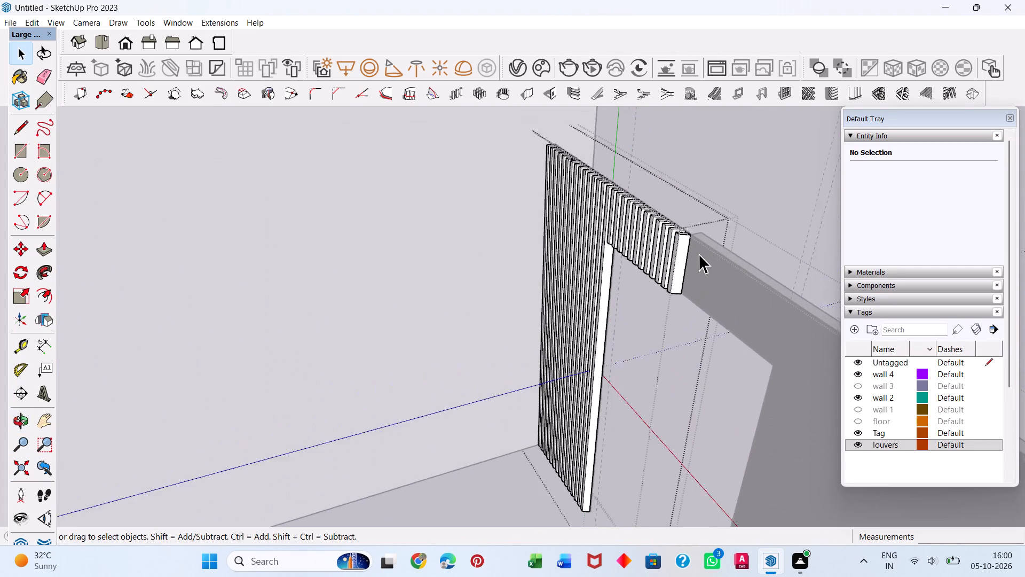
scroll(699, 254, "up", 18)
middle_click_drag(675, 250, 716, 349)
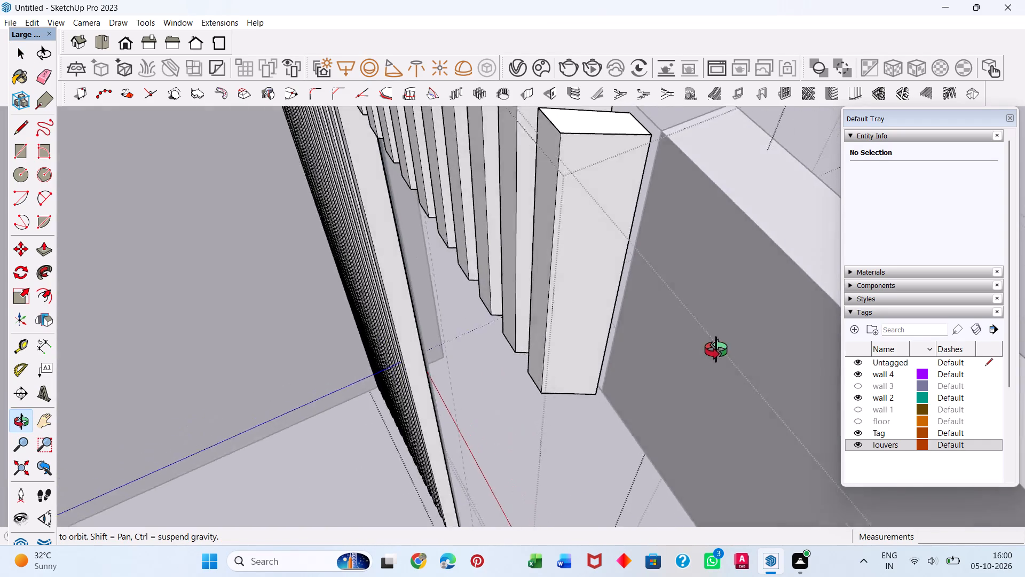
middle_click_drag(716, 349, 789, 328)
scroll(789, 328, "down", 7)
scroll(361, 317, "down", 1)
middle_click_drag(389, 306, 533, 242)
scroll(532, 242, "down", 8)
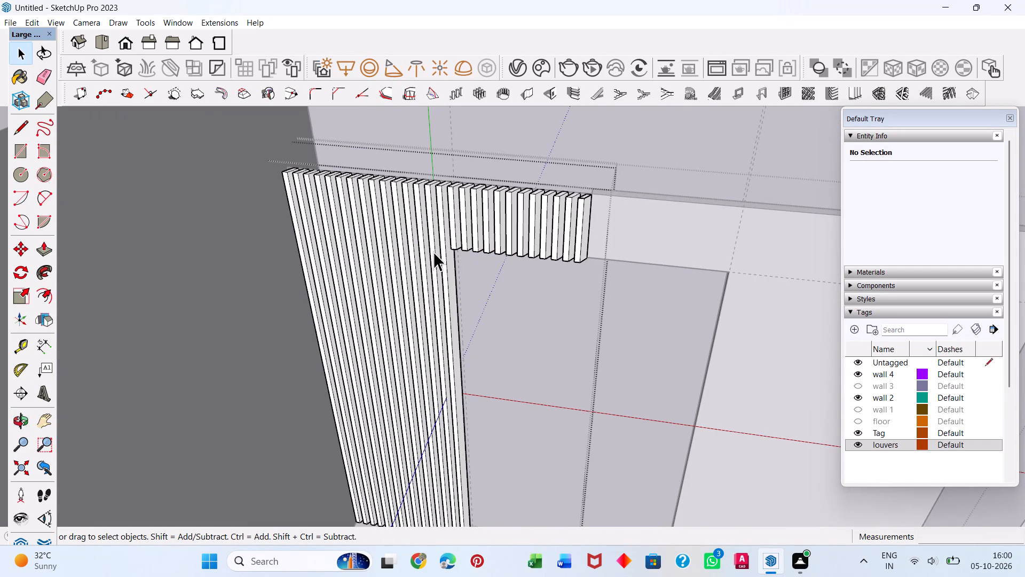
Copy the full-height louver next to the trimmed one at the opening's edge one position over, matching the trimmed louver's top corner.
left_click(433, 252)
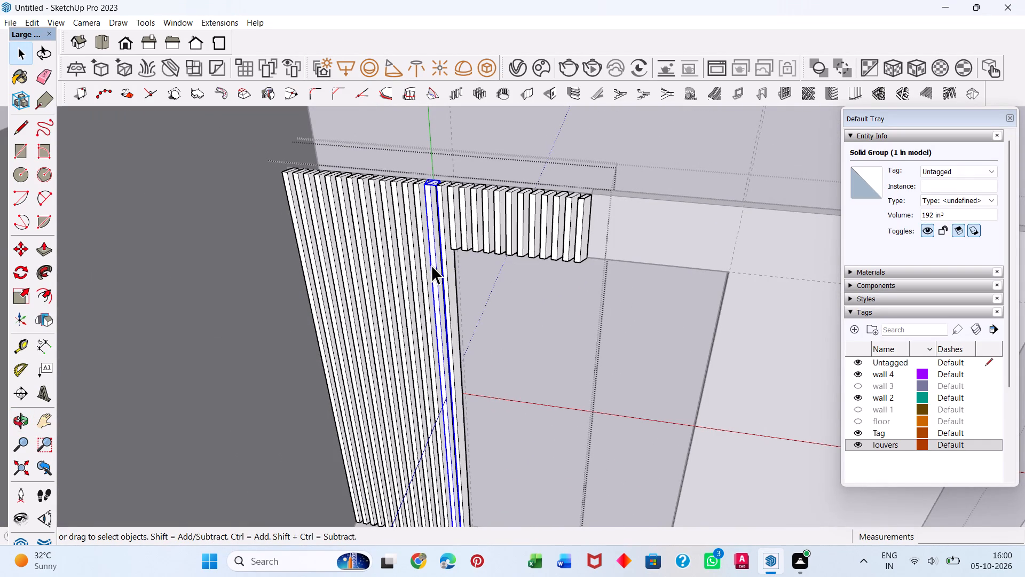
key("m")
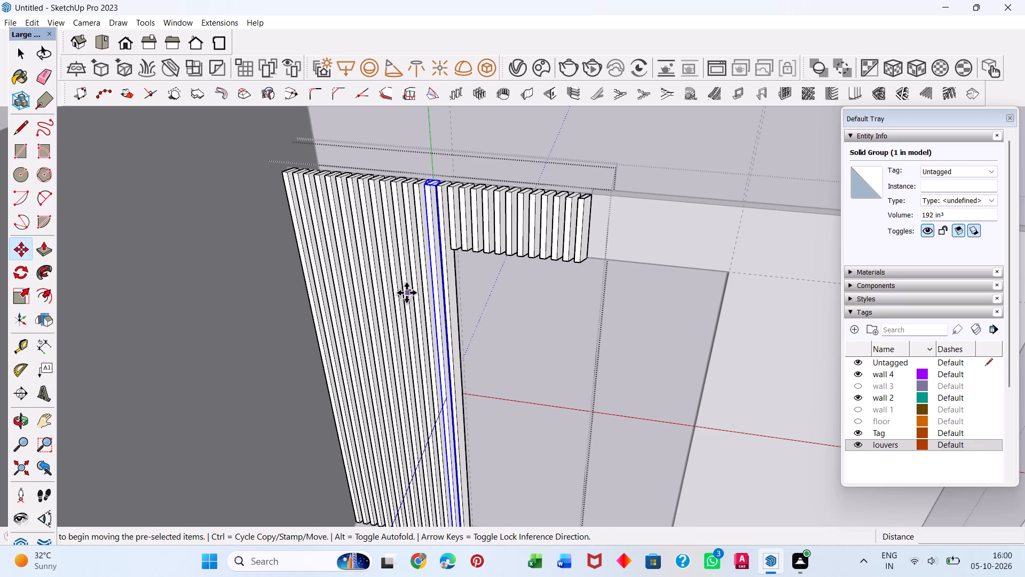
middle_click_drag(435, 203, 438, 367)
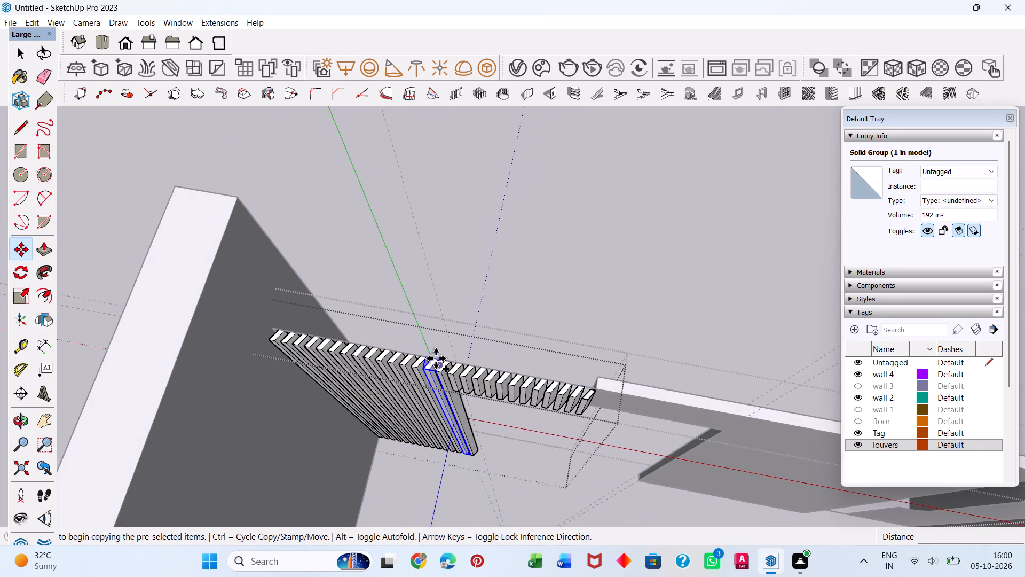
scroll(436, 358, "up", 19)
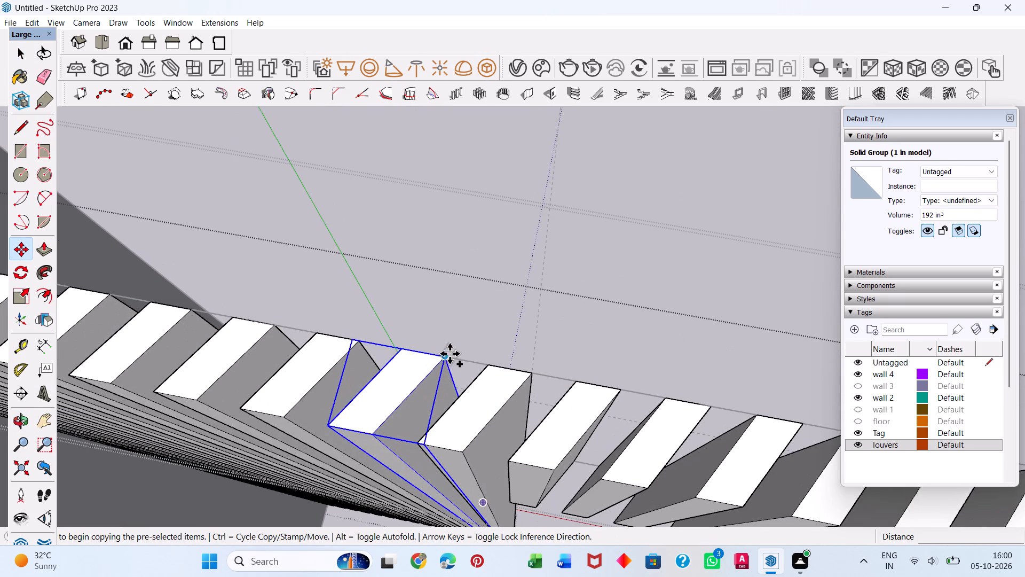
left_click(443, 355)
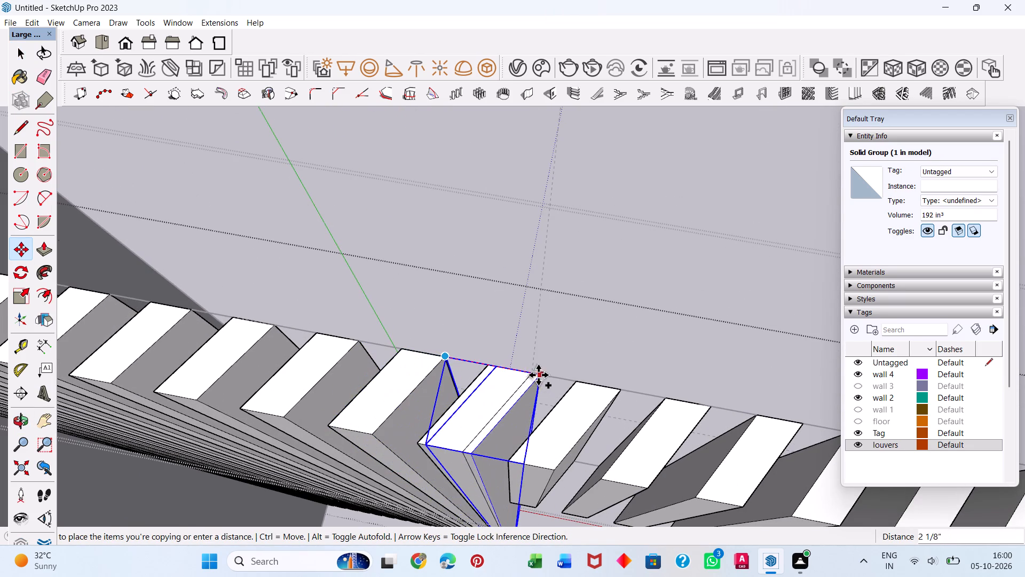
left_click(533, 375)
scroll(545, 433, "down", 6)
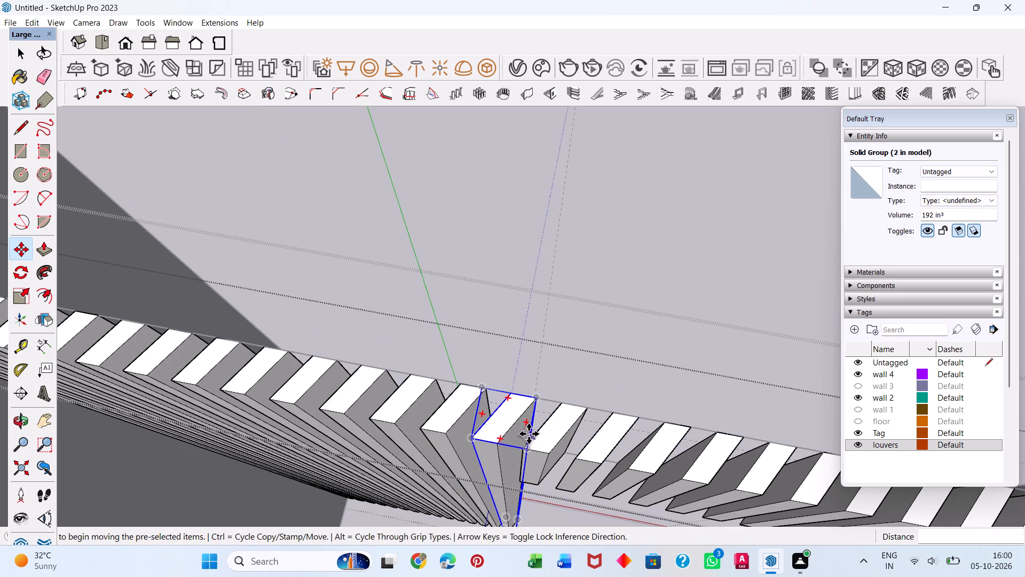
Delete all geometry of the old trimmed louver overlapping the new full-height copy at the opening's edge, and close its group.
key("space")
left_click(507, 411)
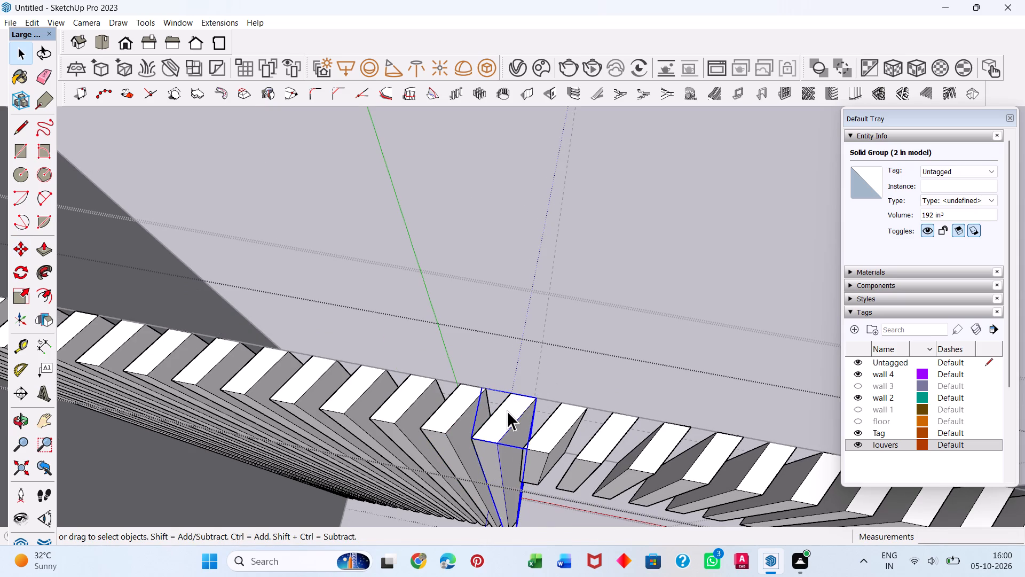
left_click(507, 411)
scroll(542, 264, "down", 10)
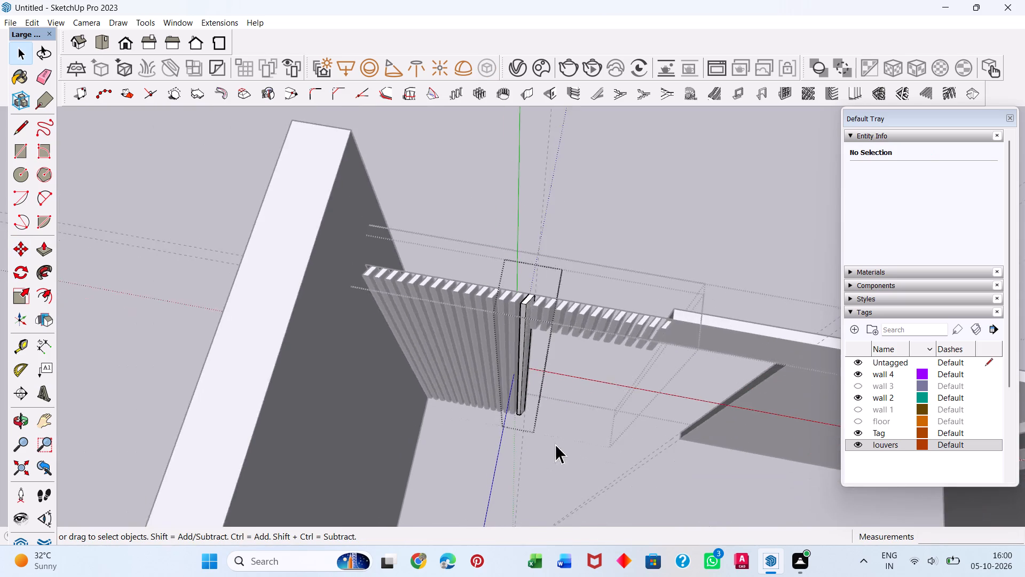
middle_click_drag(563, 457, 554, 173)
scroll(554, 185, "up", 1)
middle_click_drag(467, 491, 544, 223)
scroll(541, 433, "up", 10)
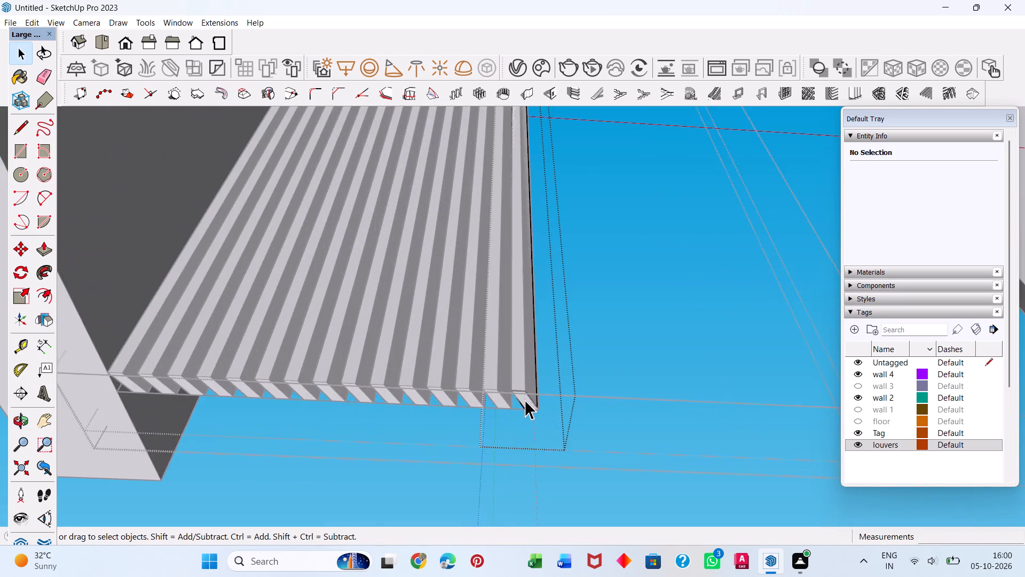
scroll(525, 400, "up", 15)
middle_click_drag(529, 400, 552, 267)
scroll(552, 267, "up", 1)
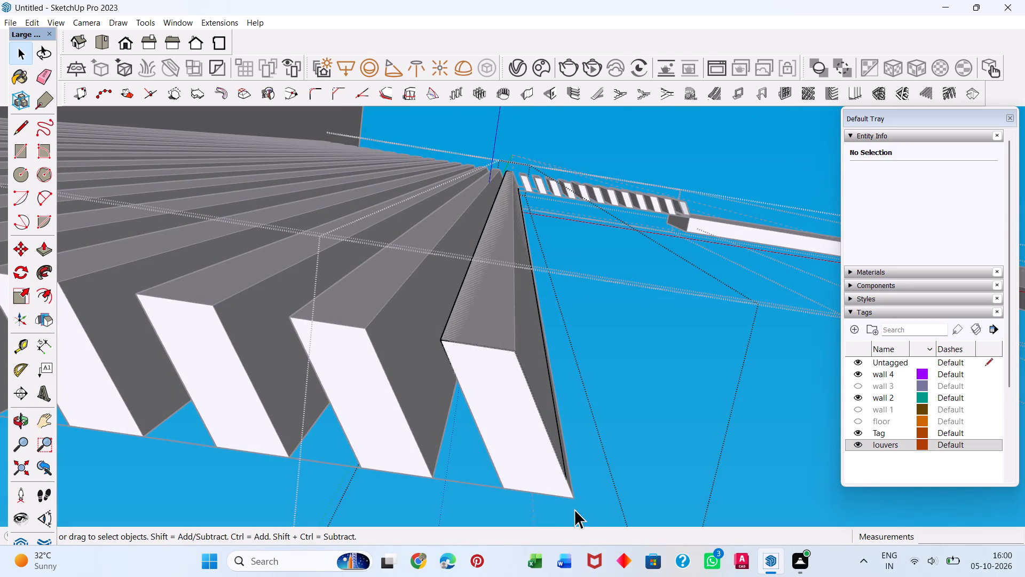
left_click(566, 491)
left_click(568, 485)
left_click(565, 472)
middle_click_drag(549, 477, 488, 555)
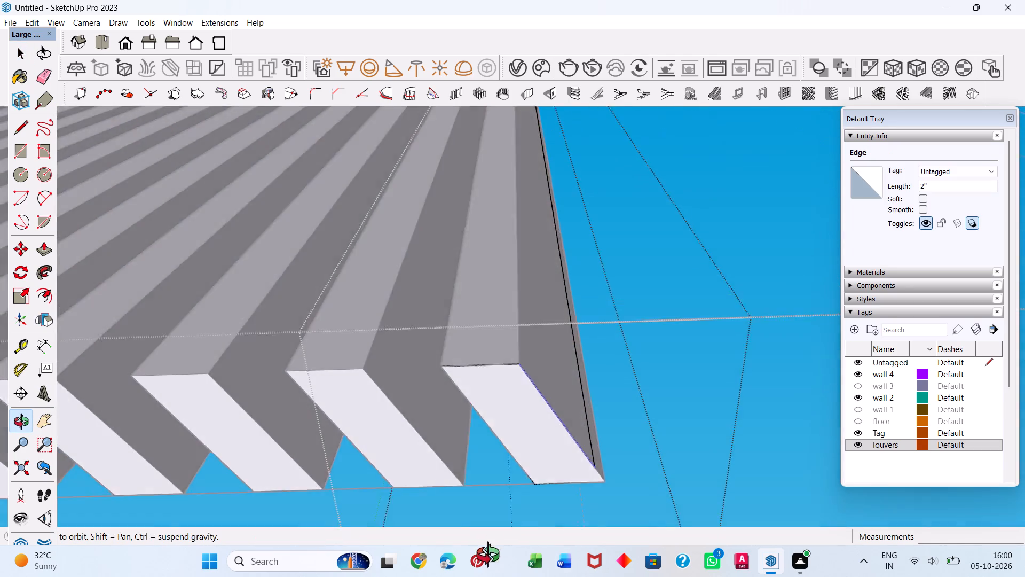
middle_click_drag(488, 555, 484, 558)
middle_click_drag(543, 397, 433, 514)
left_click(613, 330)
left_click(641, 326)
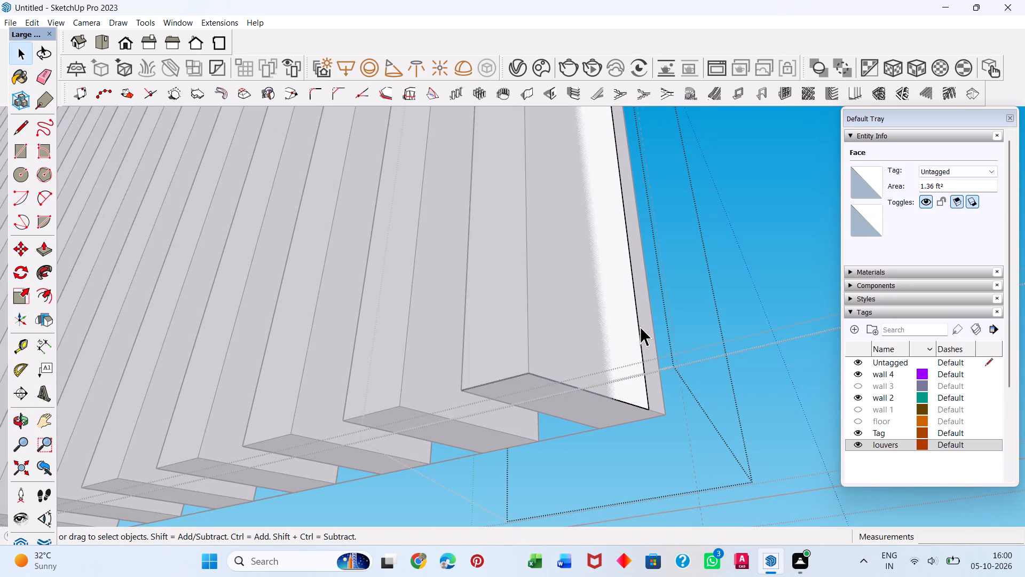
left_click(638, 328)
double_click(620, 337)
double_click(620, 337)
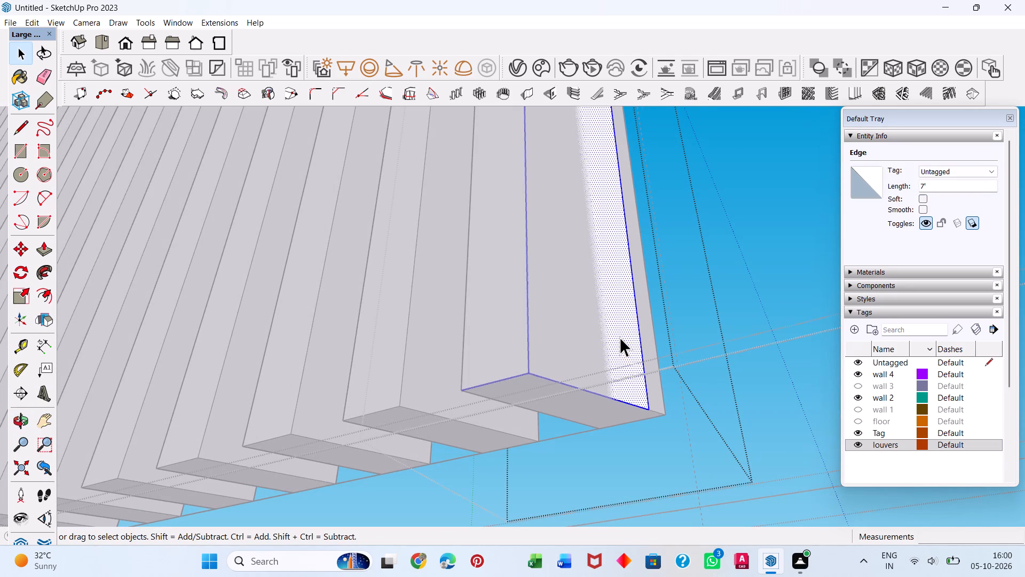
key("Delete")
left_click(572, 368)
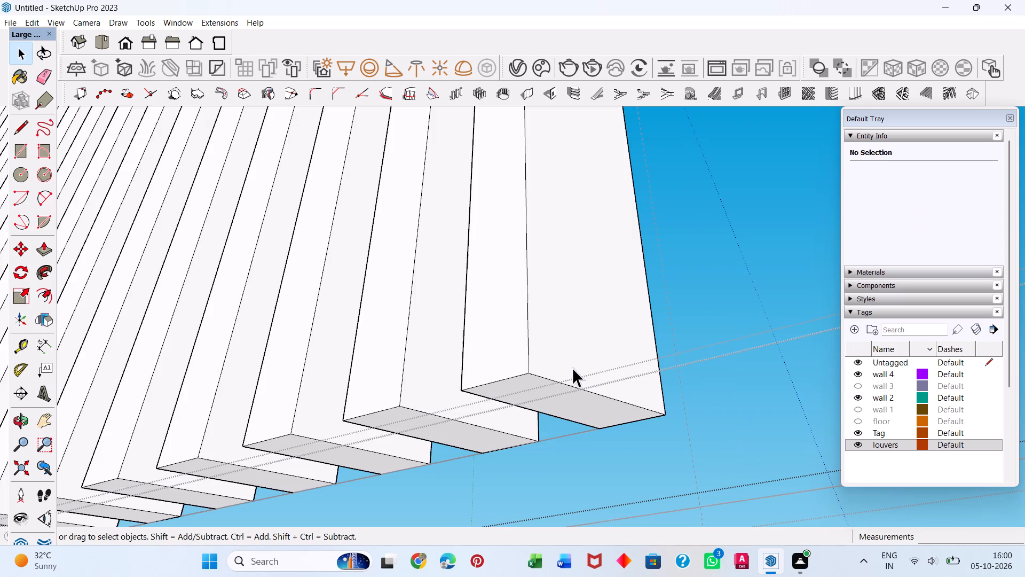
left_click(548, 368)
left_click(706, 384)
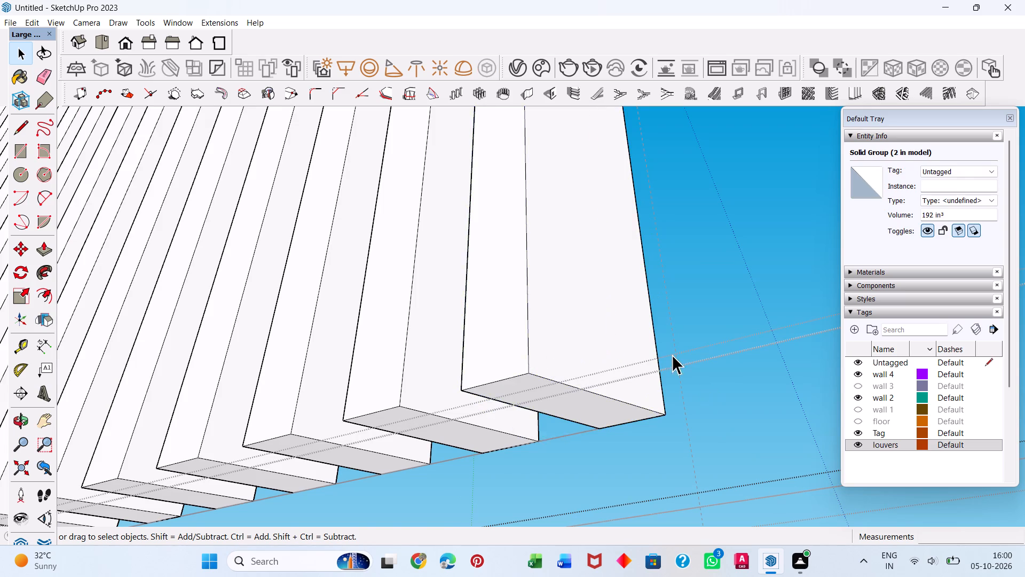
Copy the short louver next to the end one above the opening 2" over, matching the end louver's top front corner.
scroll(671, 349, "down", 20)
scroll(671, 349, "down", 18)
middle_click_drag(608, 356, 562, 569)
scroll(563, 566, "up", 1)
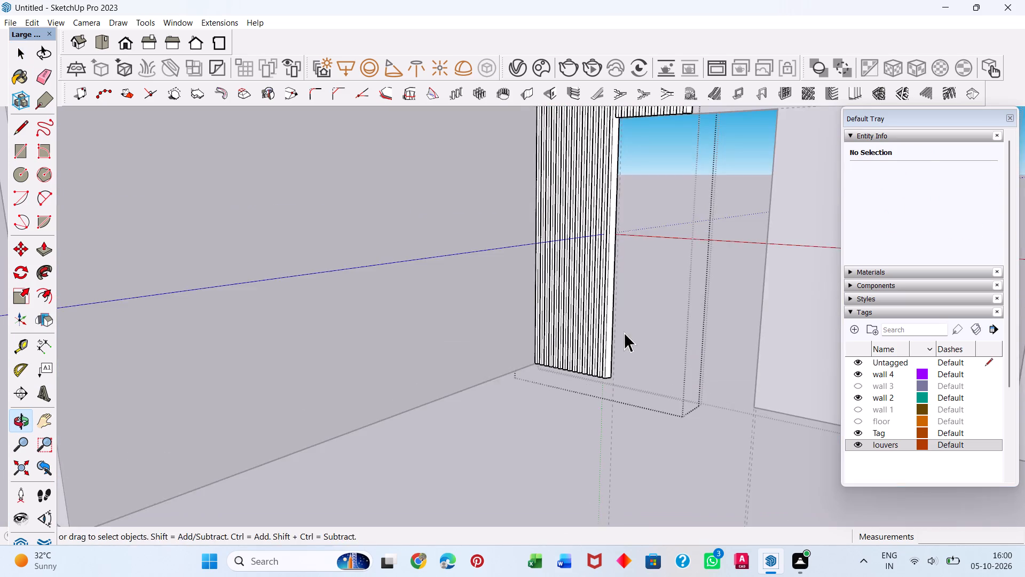
scroll(608, 311, "down", 1)
middle_click_drag(603, 326, 566, 519)
middle_click_drag(666, 269, 654, 310)
scroll(661, 284, "down", 8)
scroll(703, 207, "up", 9)
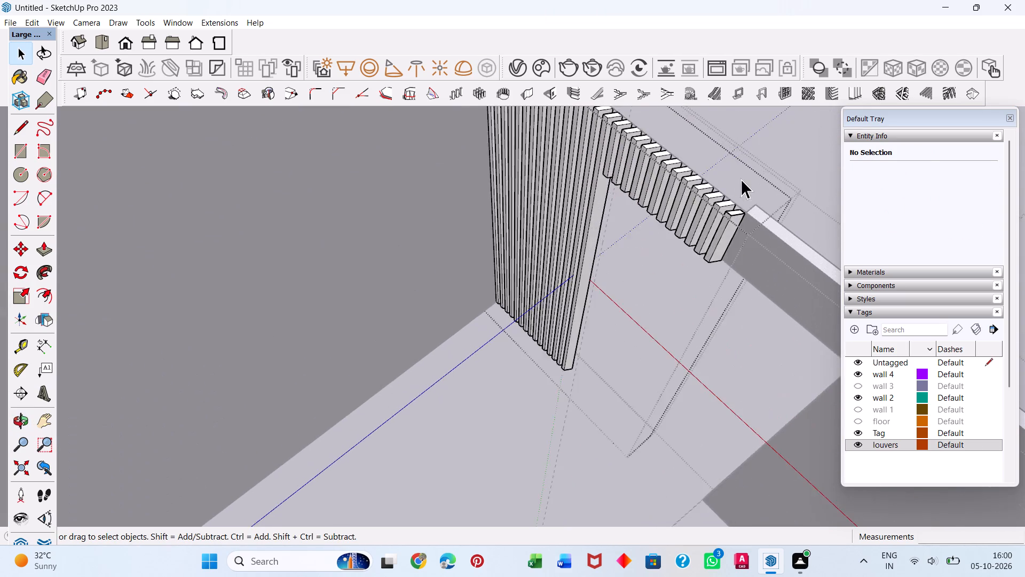
scroll(741, 179, "up", 9)
middle_click_drag(730, 217, 672, 367)
scroll(678, 353, "down", 1)
scroll(743, 266, "up", 5)
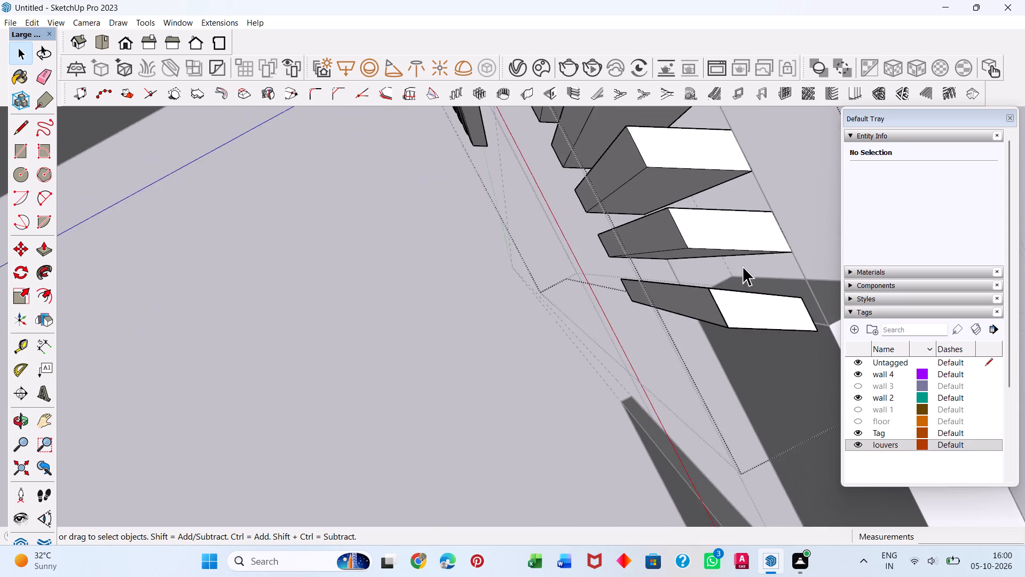
scroll(780, 269, "up", 1)
left_click(747, 230)
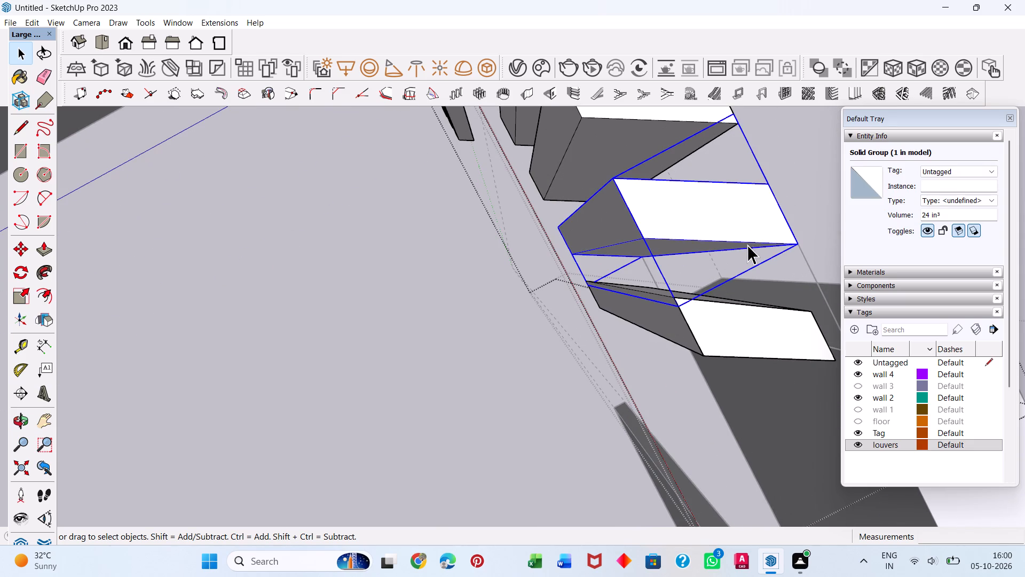
key("m")
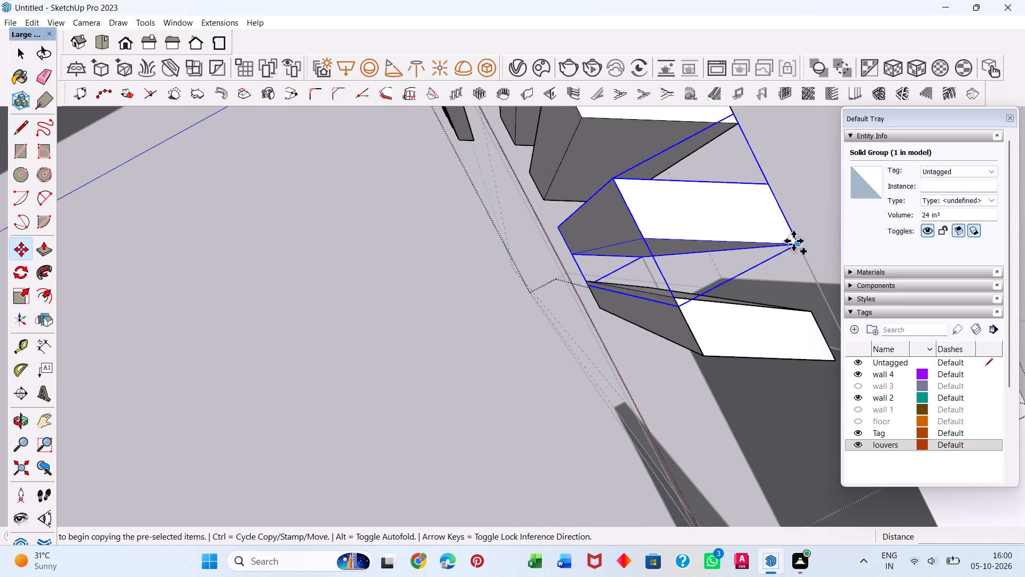
left_click(793, 241)
middle_click_drag(782, 339, 663, 291)
scroll(663, 291, "down", 2)
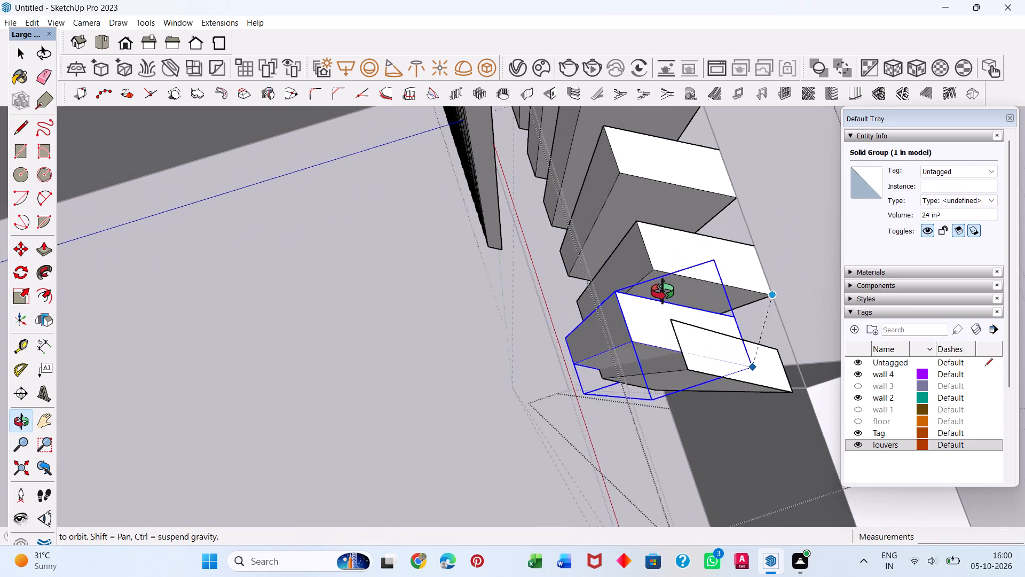
middle_click_drag(663, 291, 663, 293)
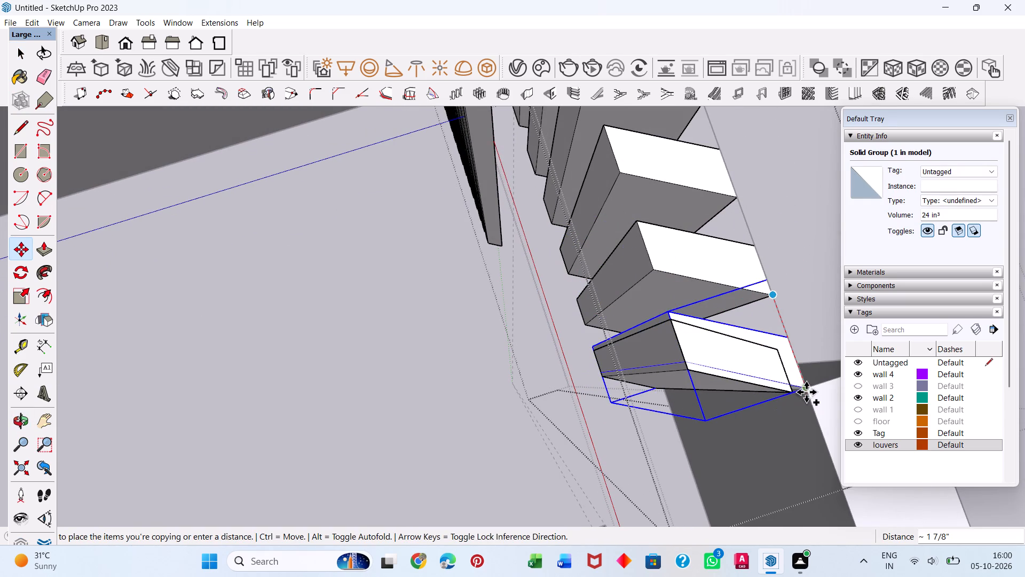
key("Escape")
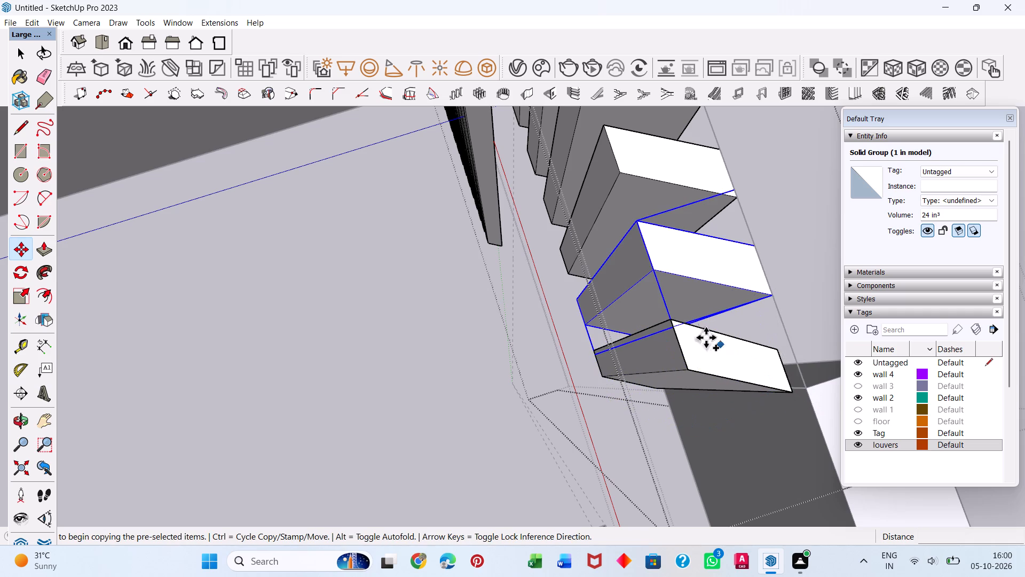
left_click(654, 270)
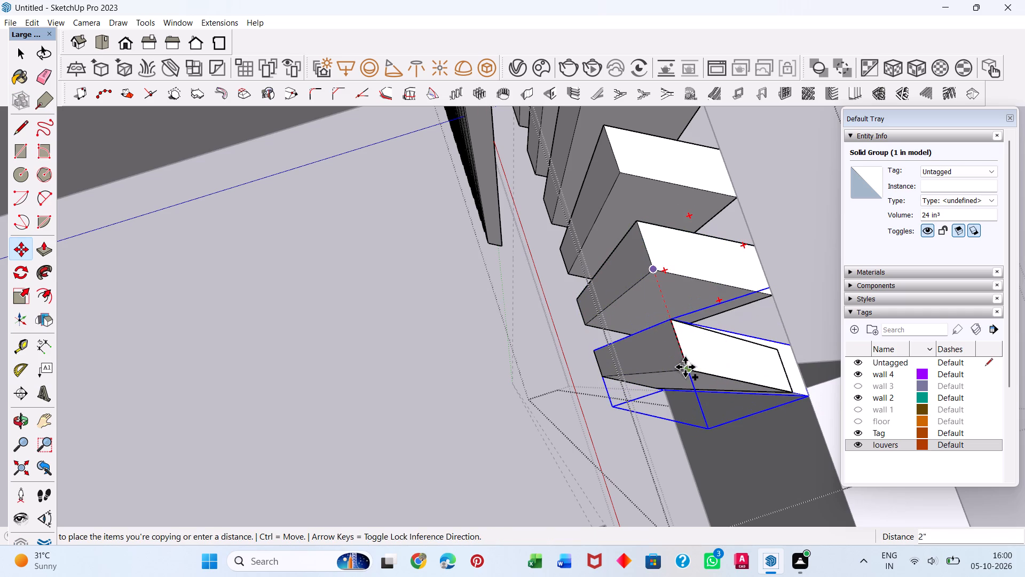
left_click(686, 368)
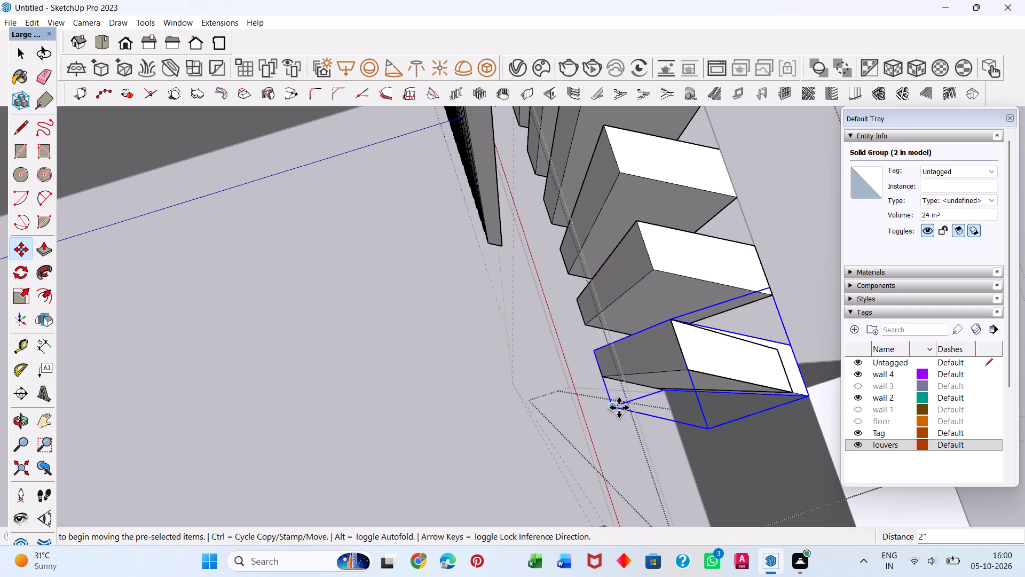
Delete the side and top faces of the old end louver overlapping the new short copy above the opening.
key("space")
double_click(759, 367)
left_click(757, 367)
triple_click(757, 367)
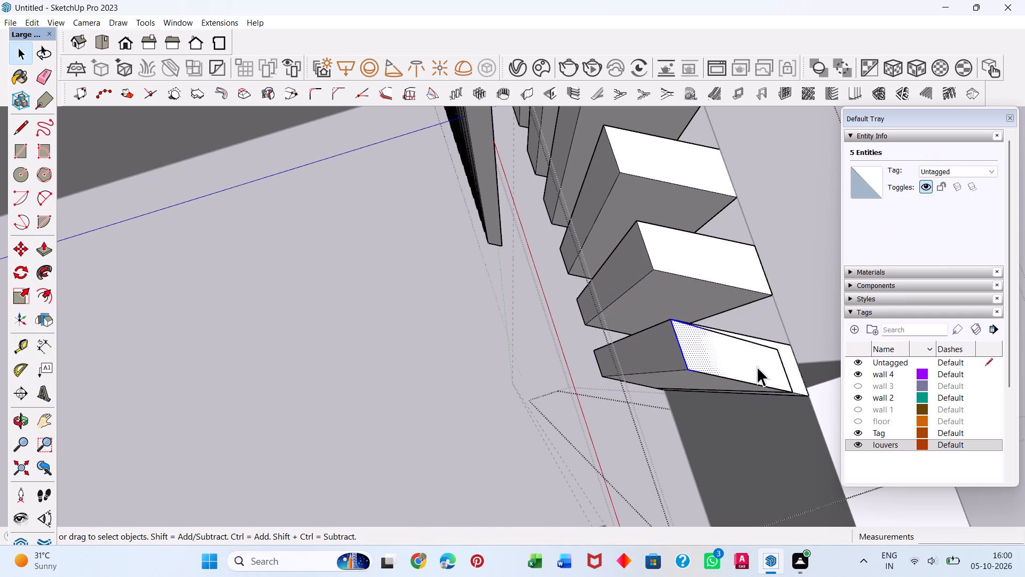
left_click(757, 367)
middle_click_drag(684, 386, 646, 264)
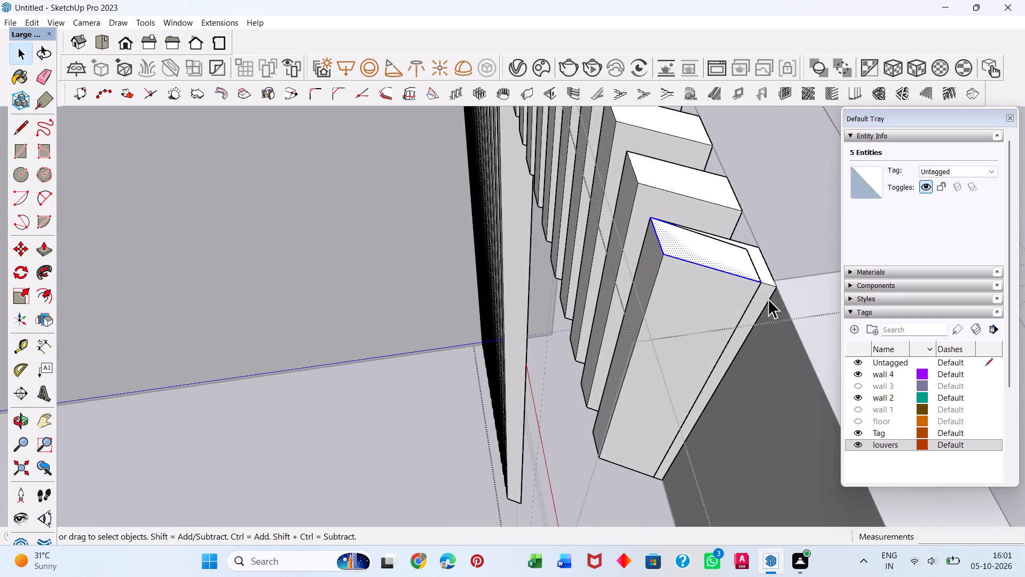
double_click(754, 297)
left_click(813, 229)
left_click(733, 302)
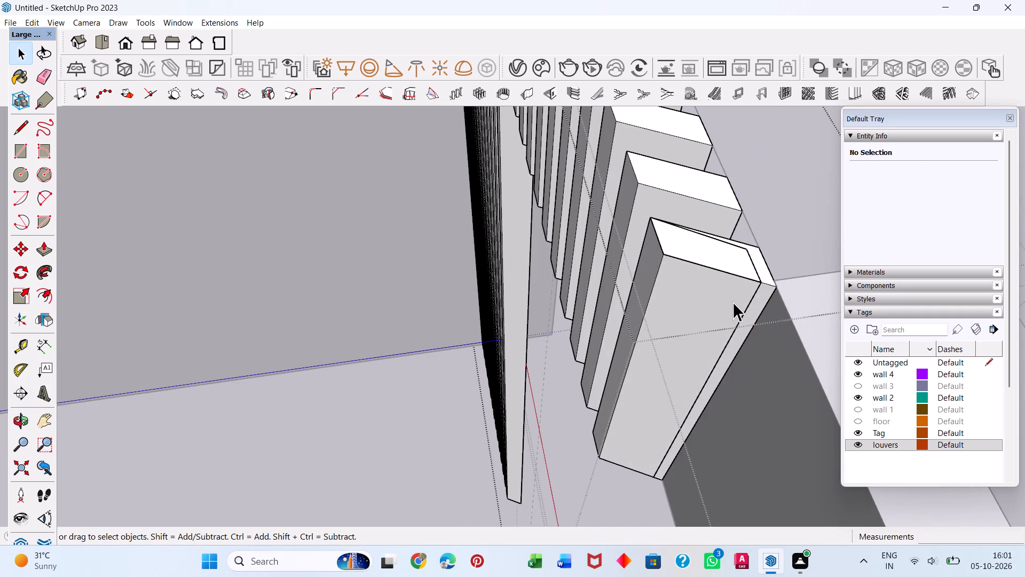
key("Delete")
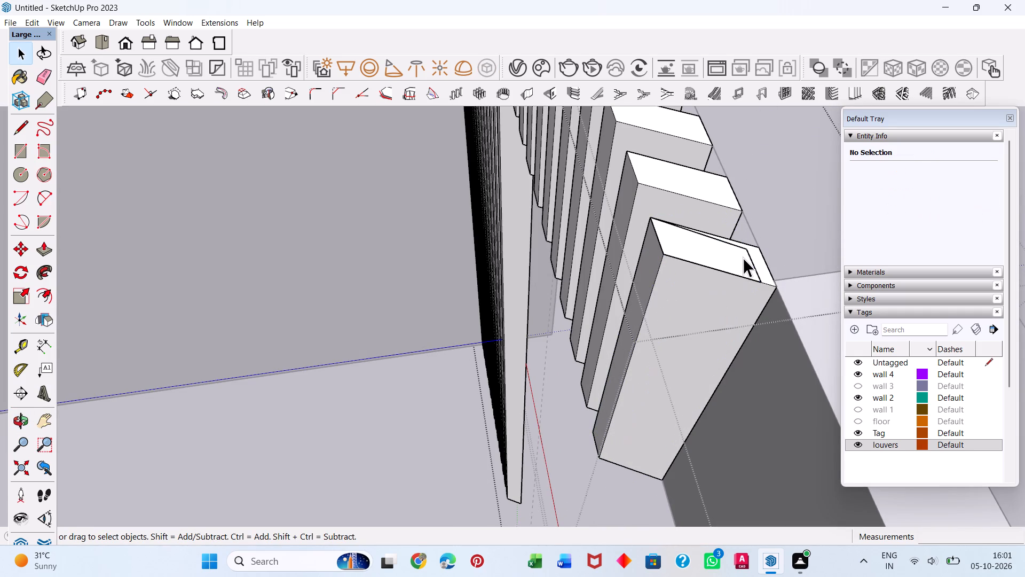
left_click(743, 257)
double_click(748, 253)
key("Delete")
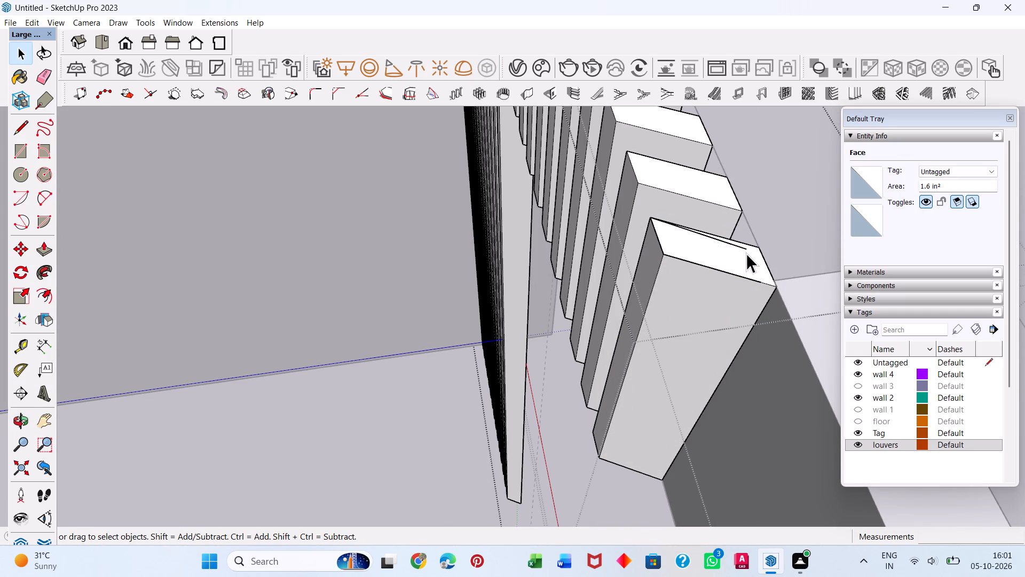
Delete the old end louver's three leftover edges on top of the new short copy.
left_click(719, 267)
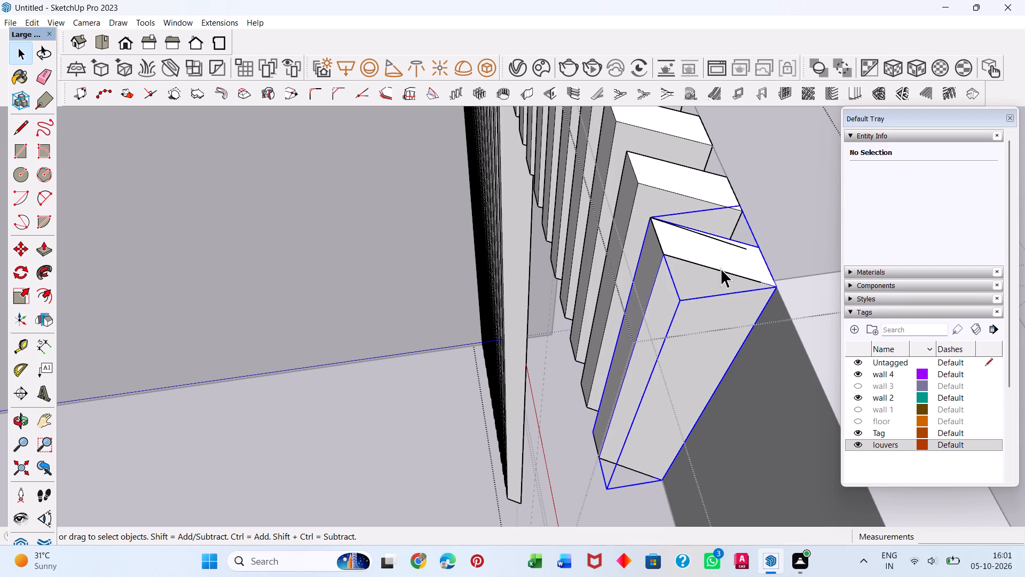
double_click(721, 268)
triple_click(723, 240)
left_click(800, 223)
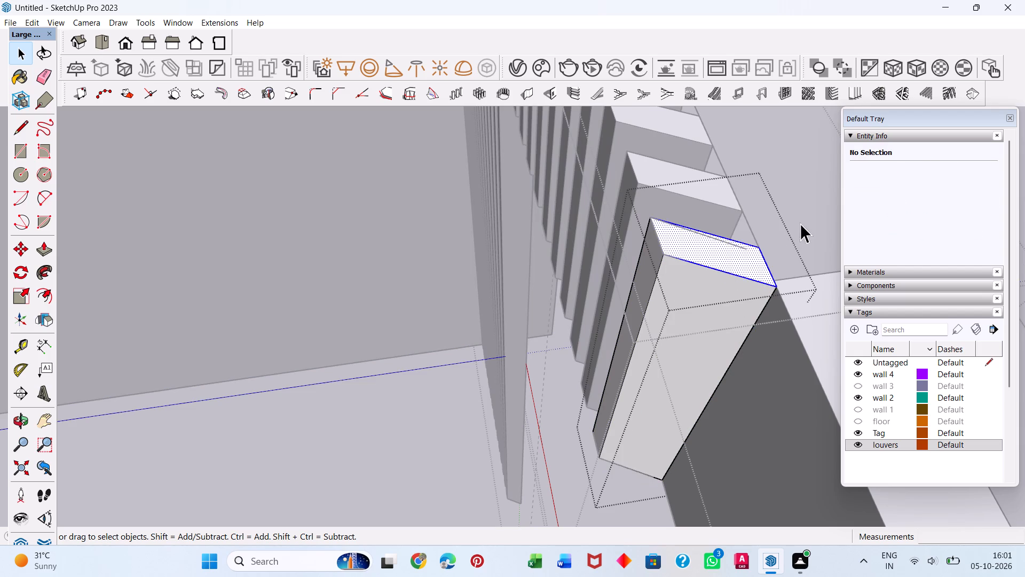
left_click(738, 246)
double_click(738, 246)
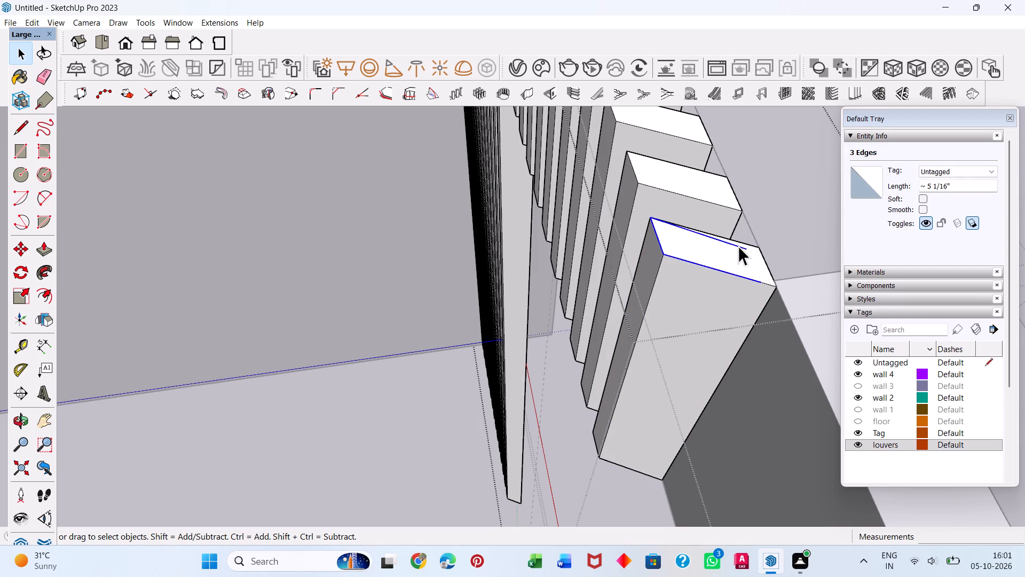
key("Delete")
Delete the old end louver's bottom face with its edges, overlapping the underside of the new short copy.
scroll(665, 279, "down", 6)
middle_click_drag(635, 391, 765, 136)
scroll(580, 451, "up", 1)
middle_click_drag(588, 431, 652, 260)
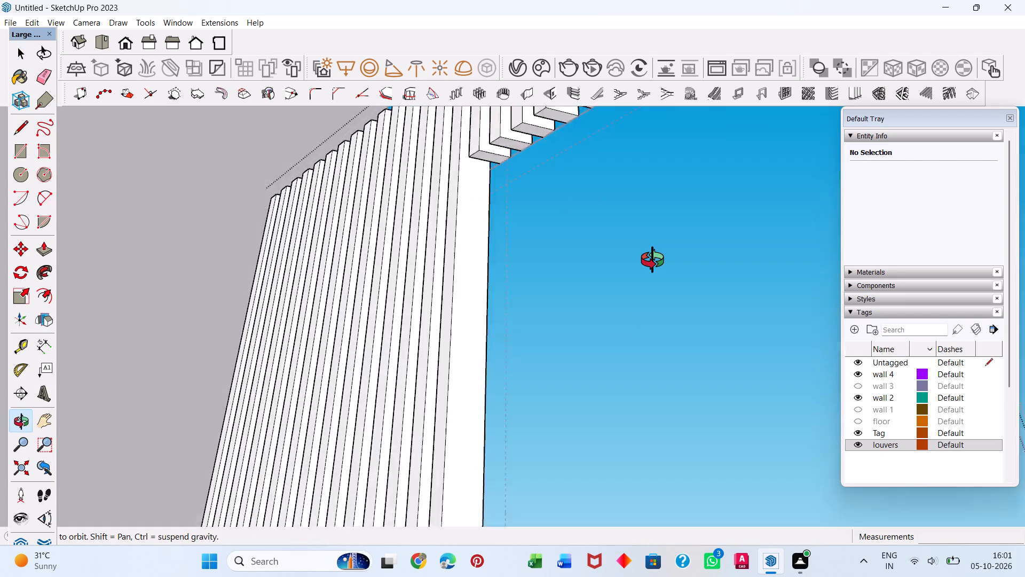
middle_click_drag(652, 260, 602, 284)
scroll(605, 281, "down", 8)
scroll(652, 121, "up", 10)
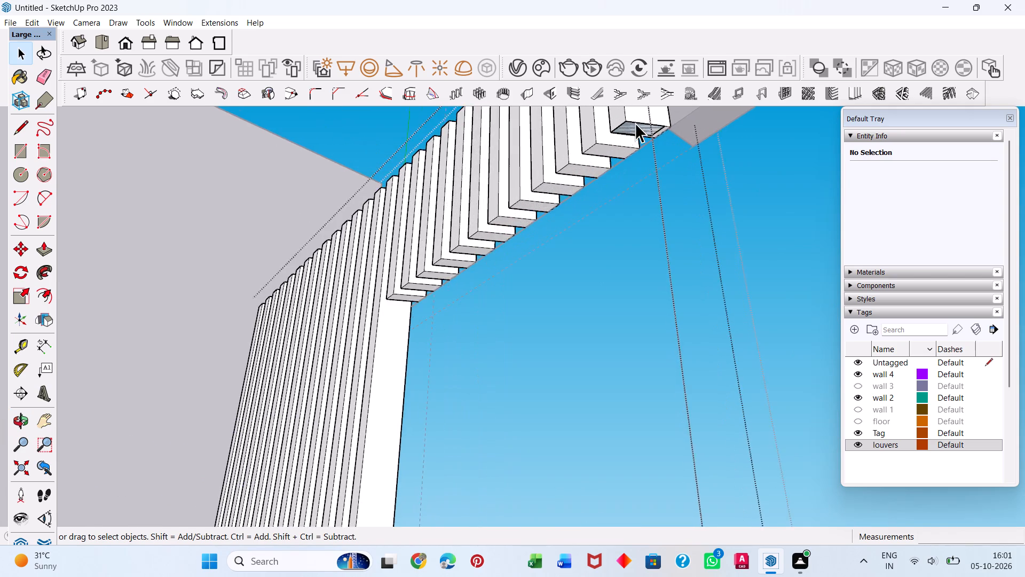
scroll(635, 123, "up", 10)
double_click(636, 135)
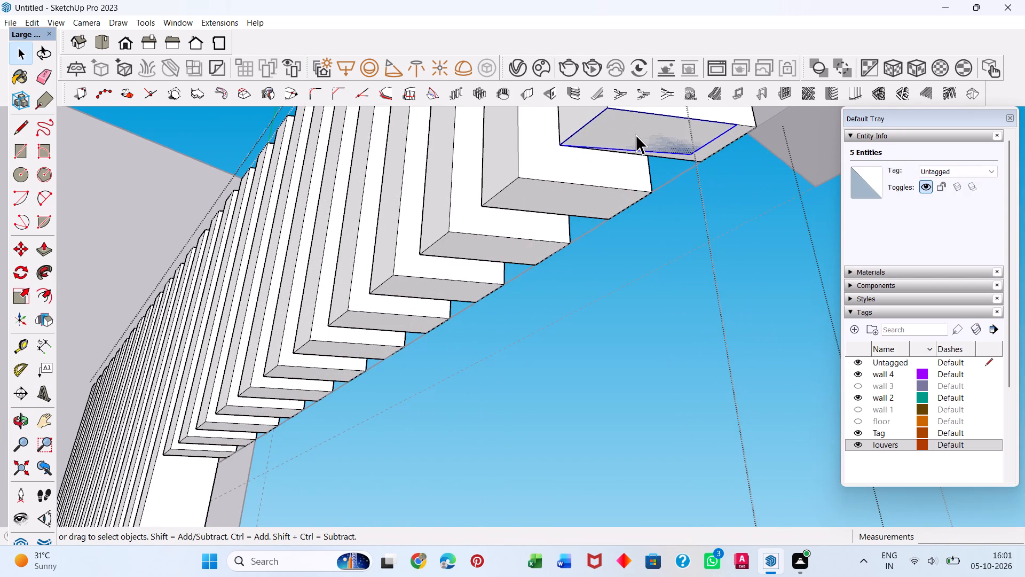
key("Delete")
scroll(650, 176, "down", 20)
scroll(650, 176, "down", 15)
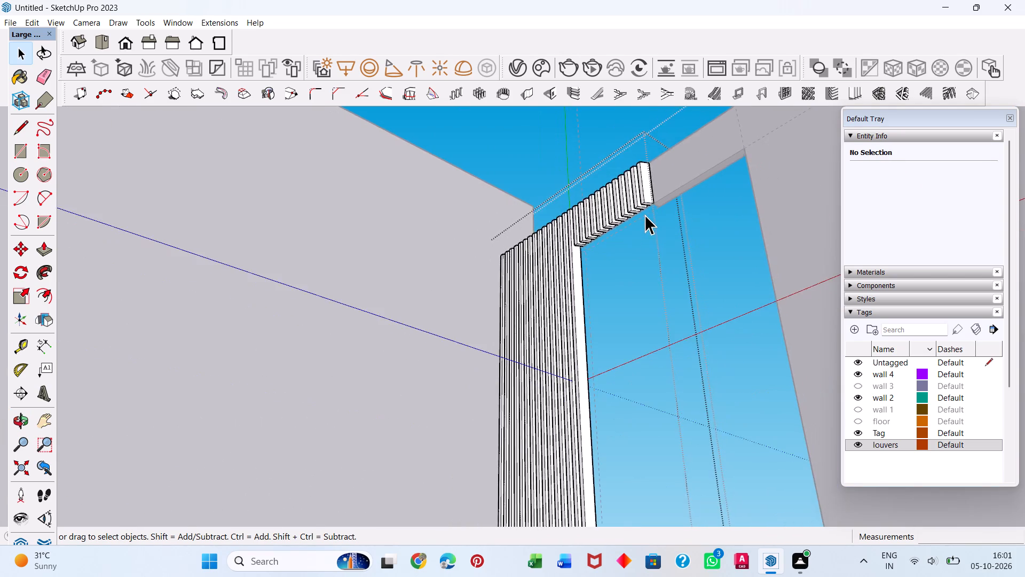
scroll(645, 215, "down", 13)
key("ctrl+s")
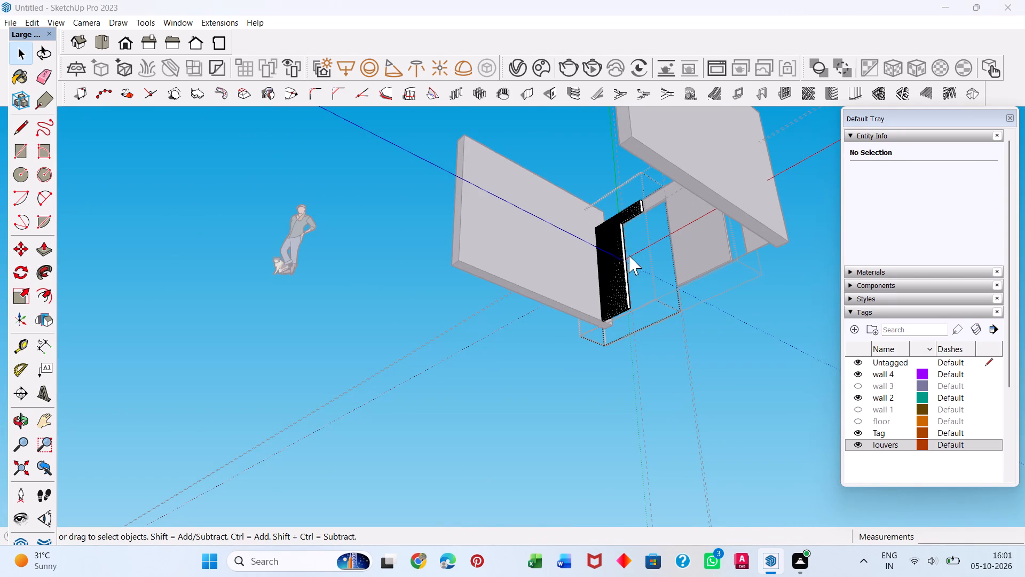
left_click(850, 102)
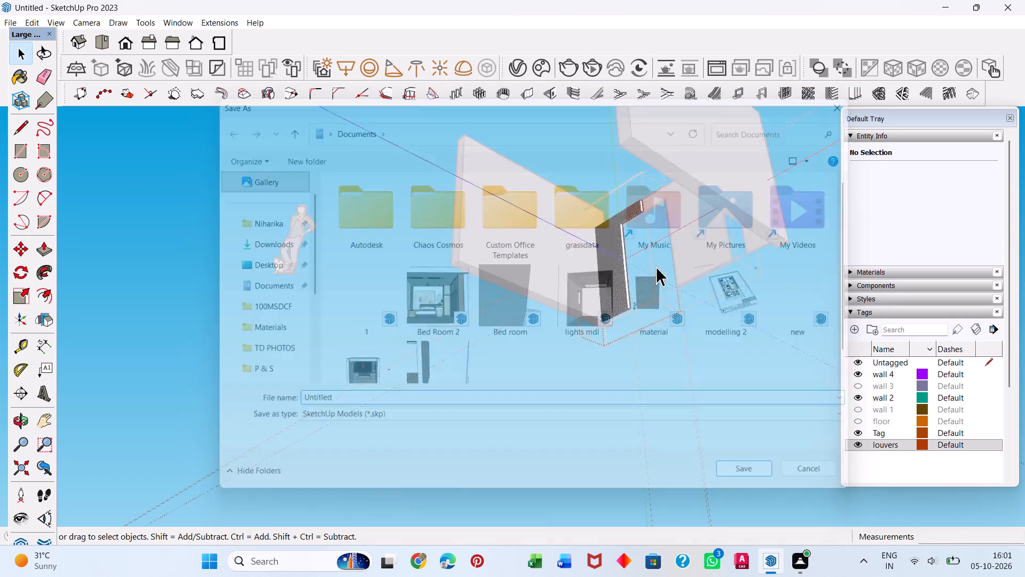
Close the open louver and wall groups to return to the whole model.
scroll(492, 311, "down", 12)
middle_click_drag(406, 305, 638, 497)
middle_click_drag(382, 279, 384, 310)
scroll(757, 269, "up", 2)
left_click(648, 302)
key("Escape")
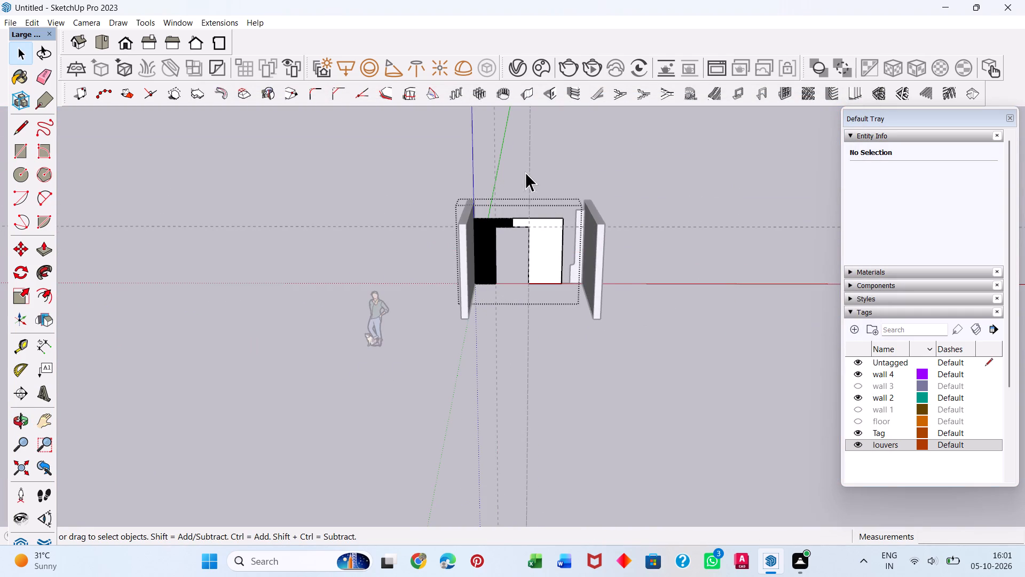
scroll(521, 165, "up", 3)
left_click(778, 194)
left_click(742, 184)
double_click(738, 184)
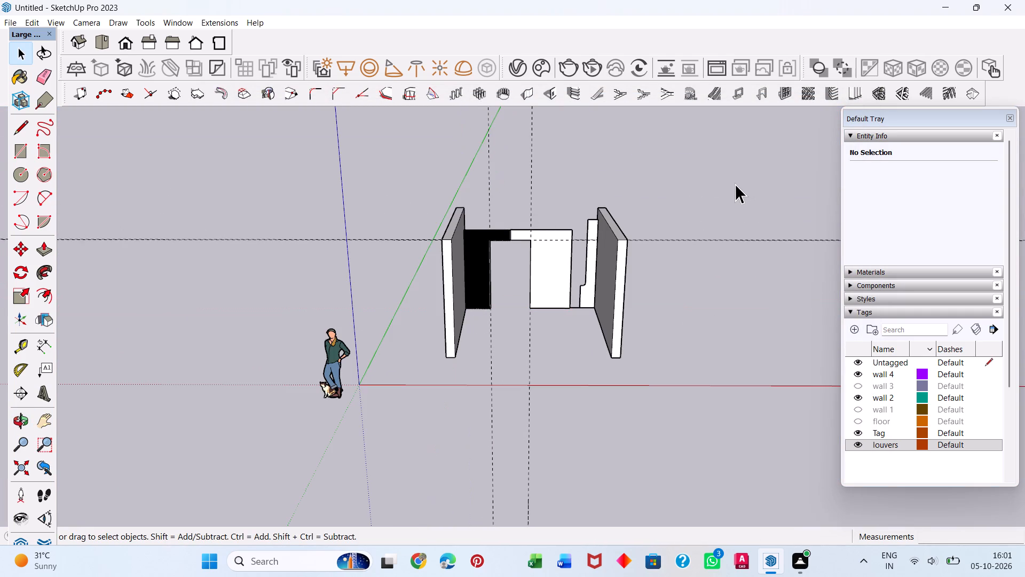
Show the wall 3 and floor tags.
left_click(858, 383)
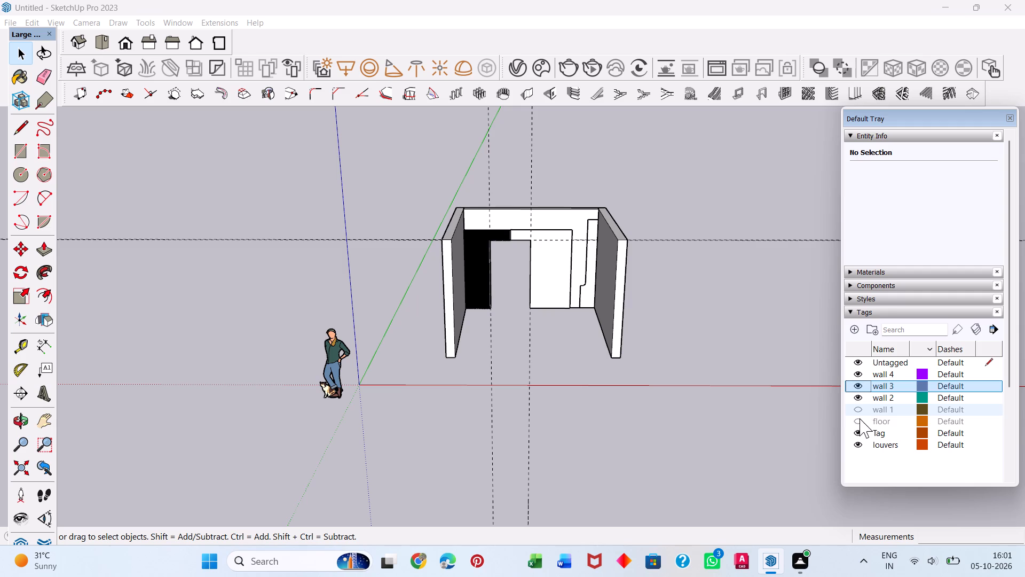
left_click(859, 419)
Unhide all hidden objects in the model.
middle_click_drag(554, 240, 525, 419)
scroll(525, 422, "down", 3)
scroll(595, 236, "up", 4)
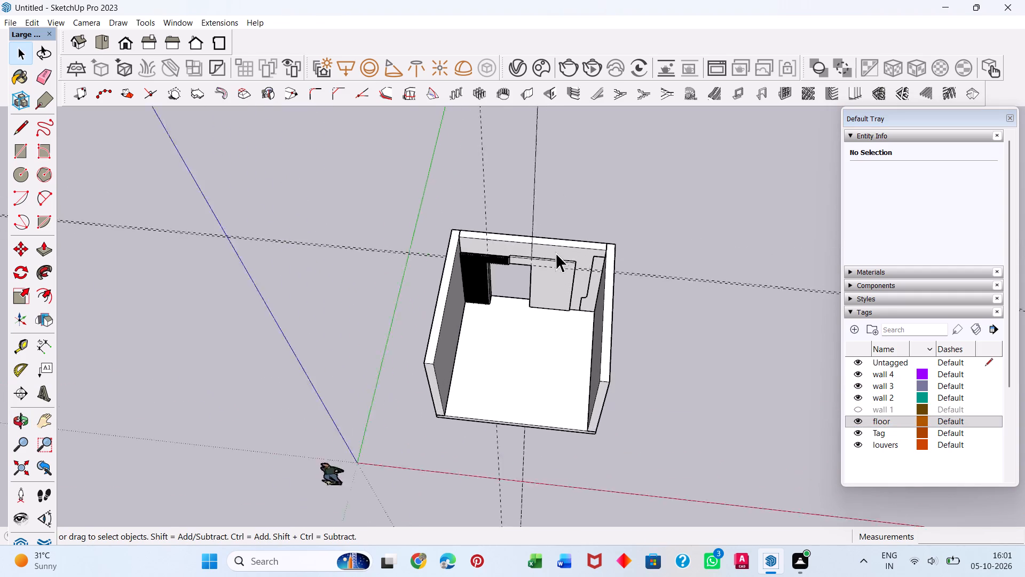
scroll(556, 253, "up", 7)
scroll(450, 193, "up", 3)
middle_click_drag(420, 192, 522, 221)
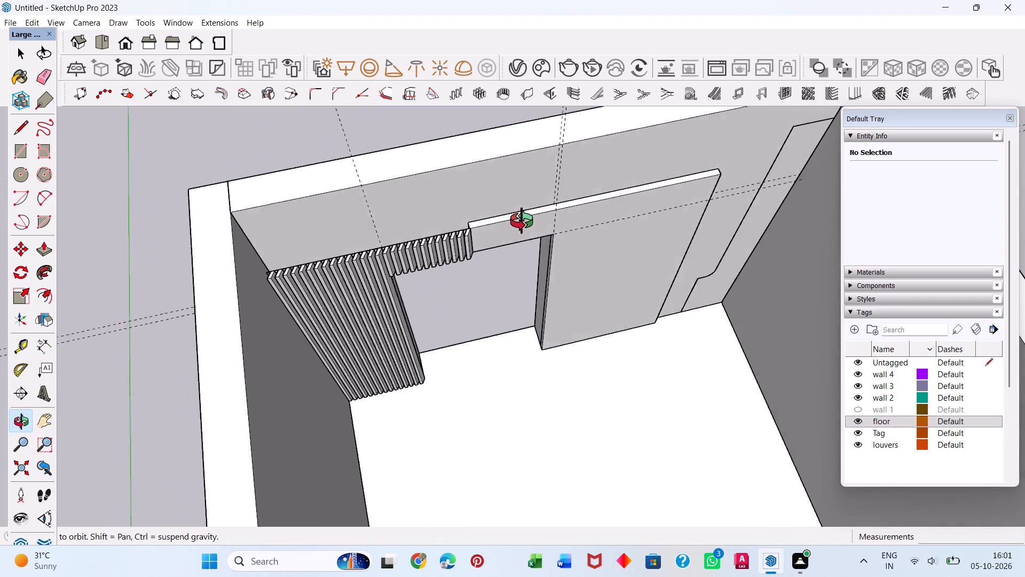
middle_click_drag(522, 221, 524, 222)
left_click(31, 24)
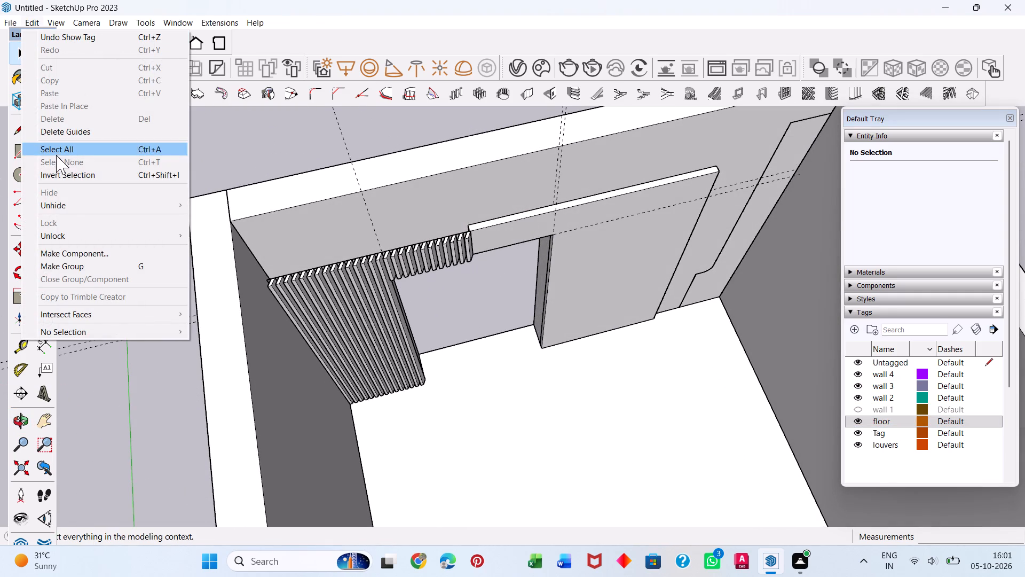
left_click(64, 206)
left_click(207, 235)
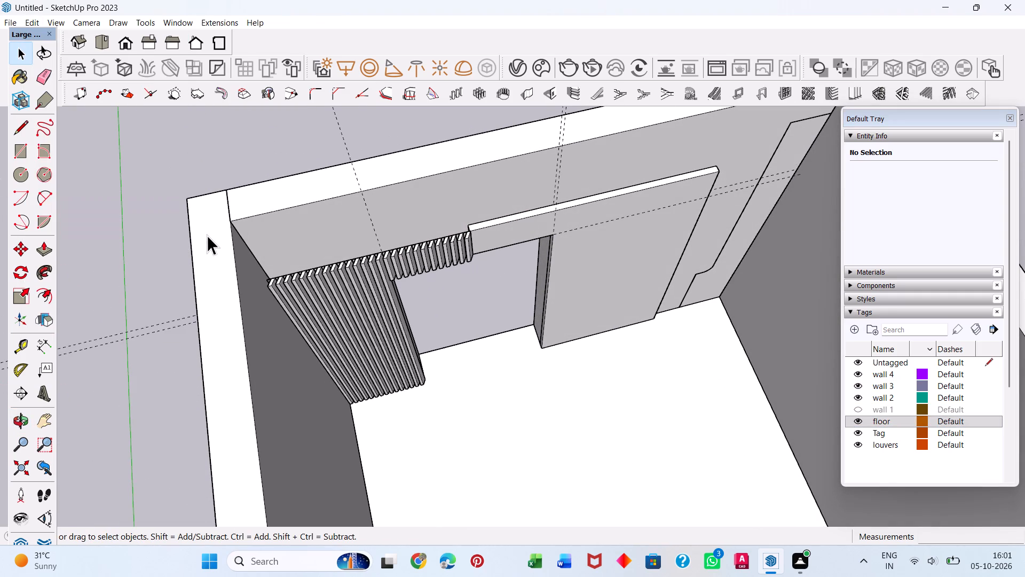
left_click(178, 190)
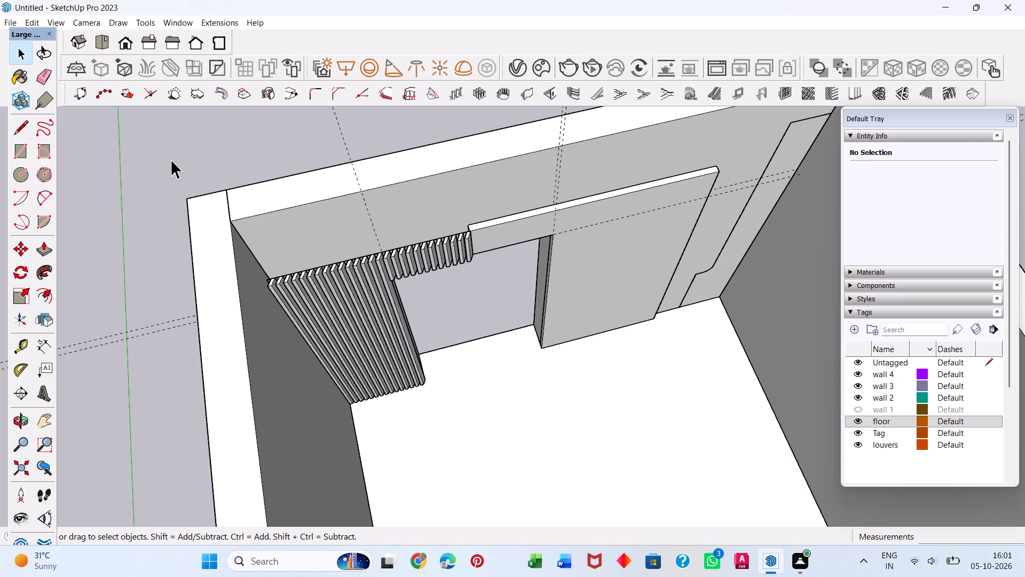
left_click(171, 159)
Examine the long louvers beside the opening and the short ones above it, from above and from underneath.
middle_click_drag(435, 248, 483, 339)
scroll(357, 343, "up", 6)
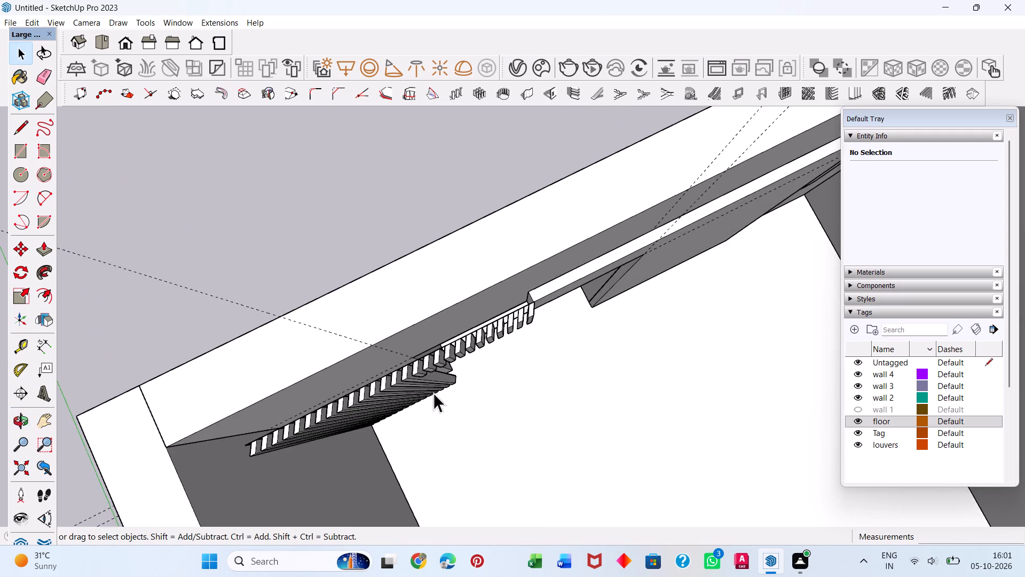
scroll(433, 393, "up", 4)
scroll(443, 334, "down", 3)
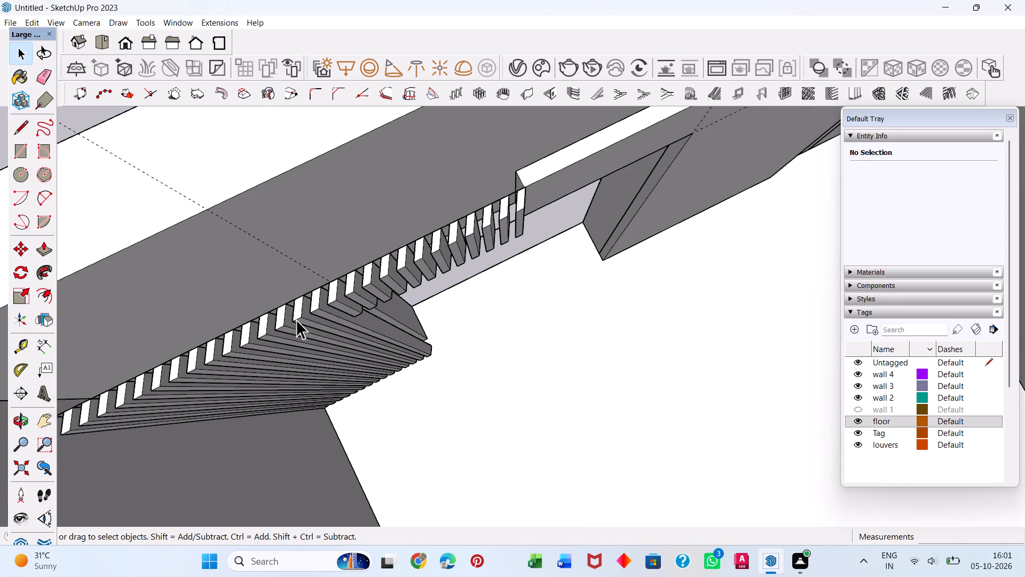
middle_click_drag(208, 295, 171, 54)
middle_click_drag(415, 281, 409, 491)
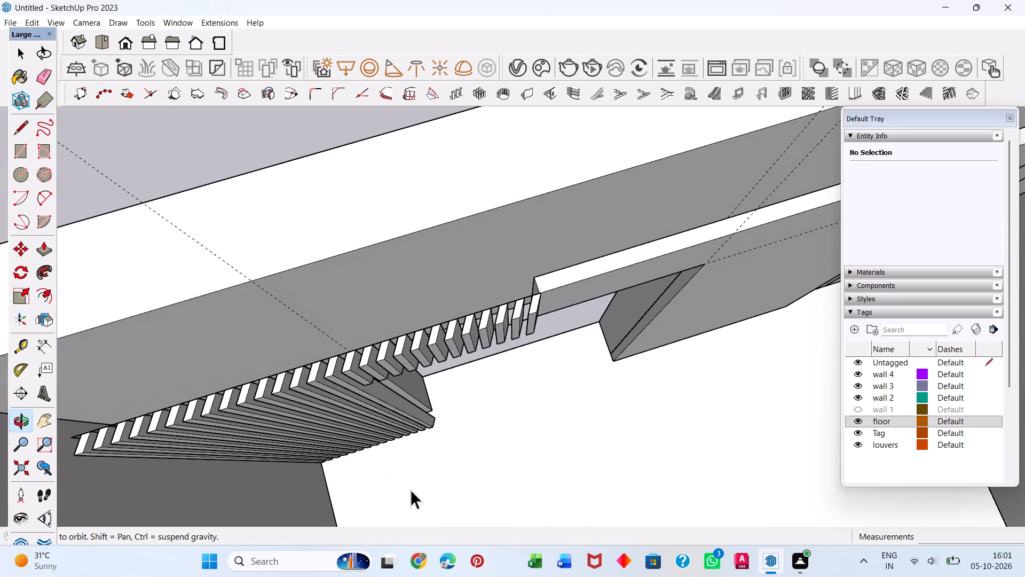
middle_click_drag(257, 394, 239, 111)
scroll(359, 348, "down", 1)
scroll(239, 112, "up", 1)
middle_click_drag(366, 394, 358, 149)
middle_click_drag(325, 408, 356, 265)
scroll(357, 259, "down", 1)
middle_click_drag(345, 360, 369, 276)
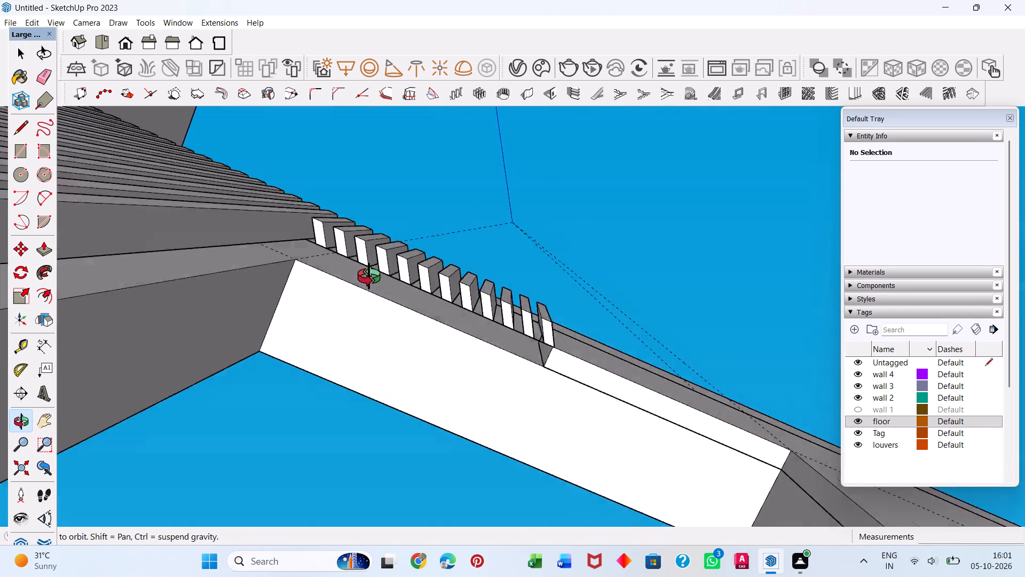
middle_click_drag(369, 276, 330, 340)
scroll(328, 344, "down", 3)
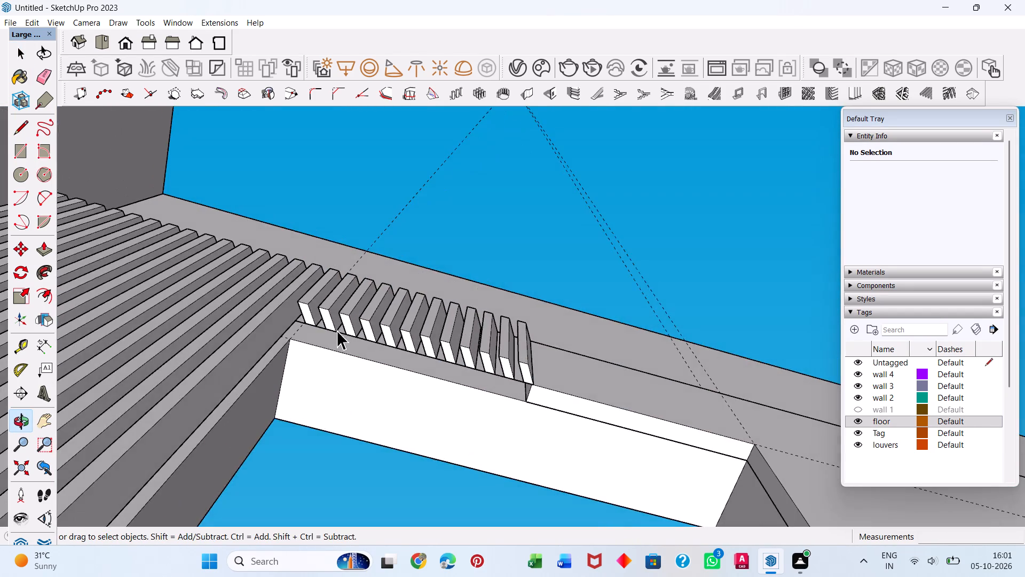
scroll(337, 330, "down", 7)
Open the louvered wall group and explode the nested group that holds the louvers and the plain panel.
left_click(23, 463)
scroll(426, 325, "down", 4)
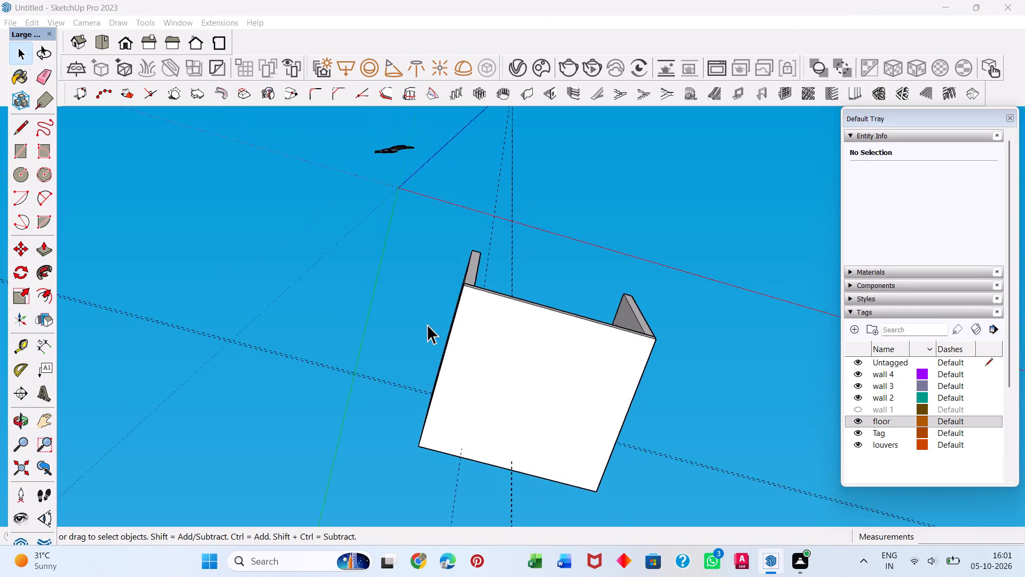
scroll(427, 324, "down", 1)
middle_click_drag(568, 271, 426, 572)
middle_click_drag(532, 314, 515, 527)
middle_click_drag(504, 253, 491, 379)
scroll(492, 369, "up", 7)
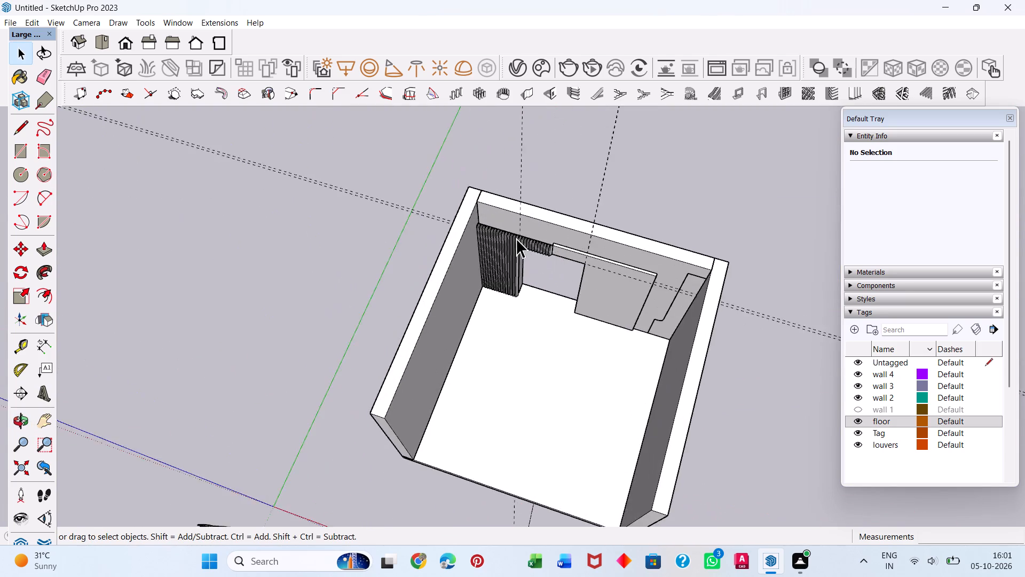
scroll(516, 238, "up", 4)
left_click(532, 240)
scroll(555, 234, "up", 10)
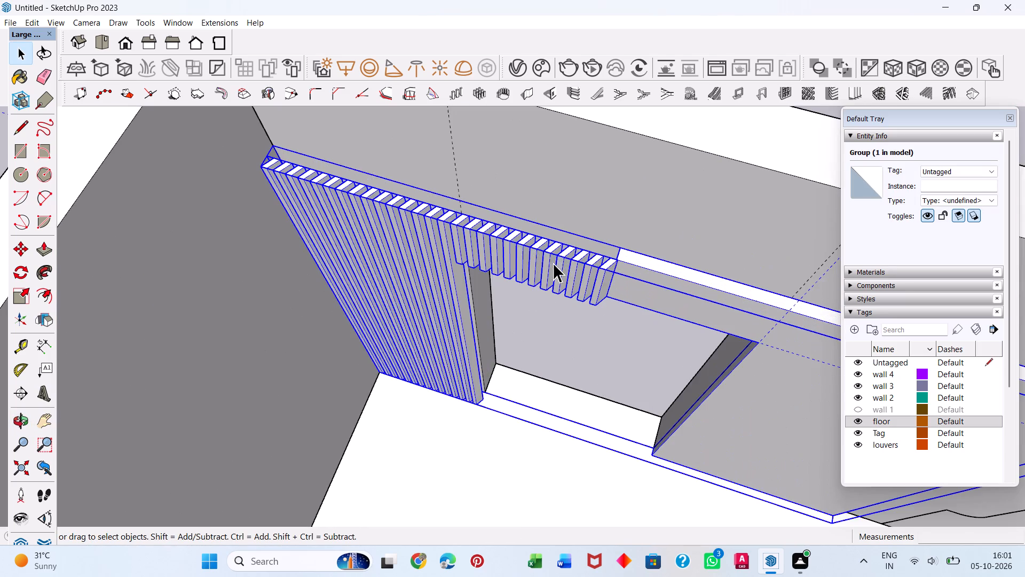
double_click(556, 255)
left_click(569, 256)
triple_click(565, 266)
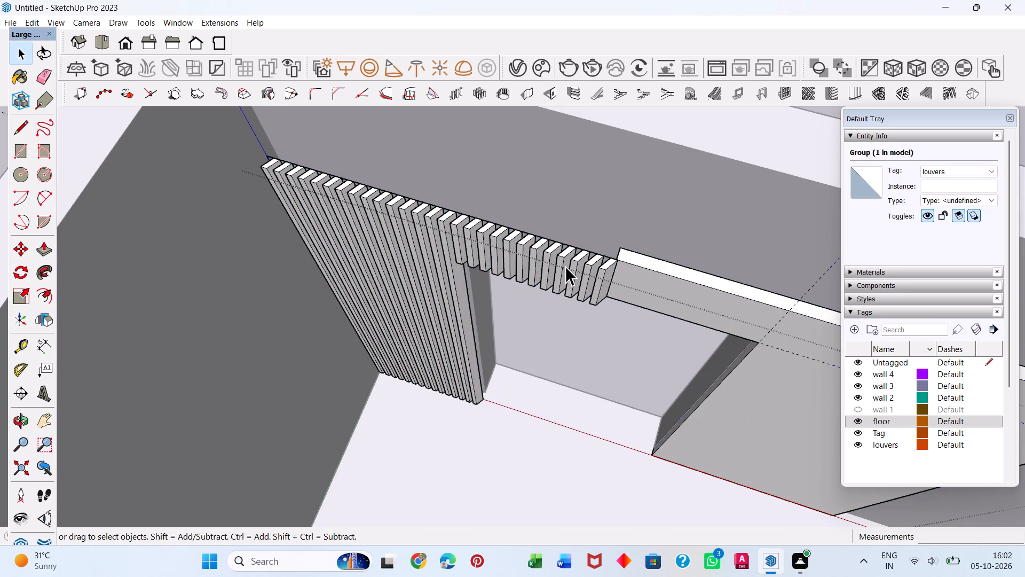
scroll(504, 261, "down", 10)
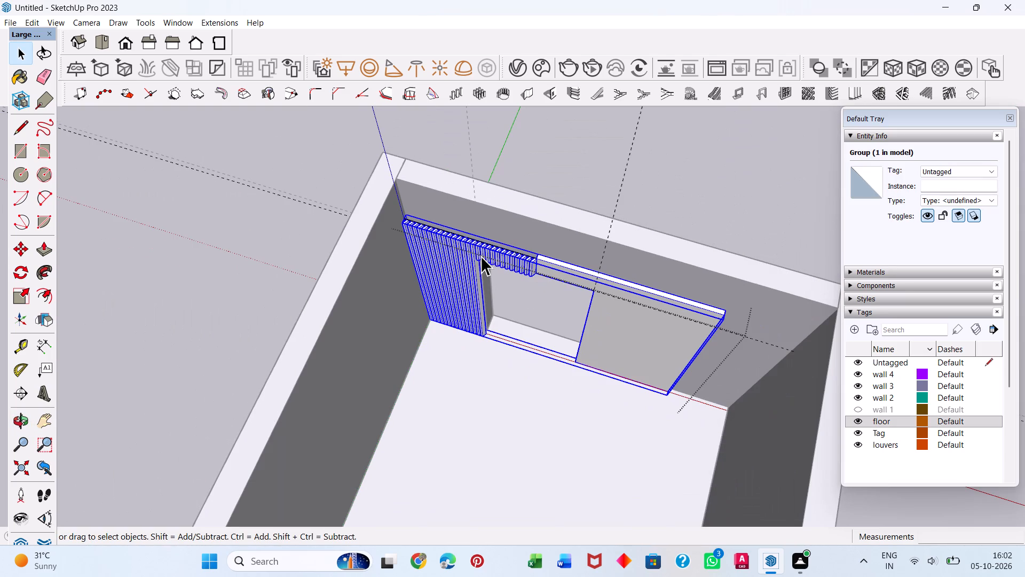
right_click(547, 271)
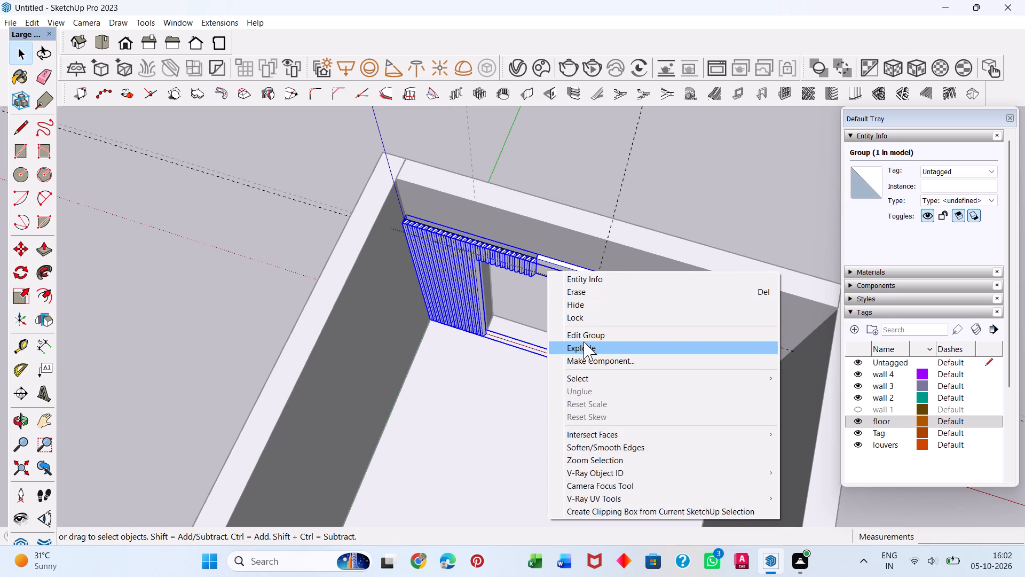
left_click(584, 346)
Move the louver group back through the panel's thickness, from the panel's front top corner to its rear top corner.
left_click(526, 264)
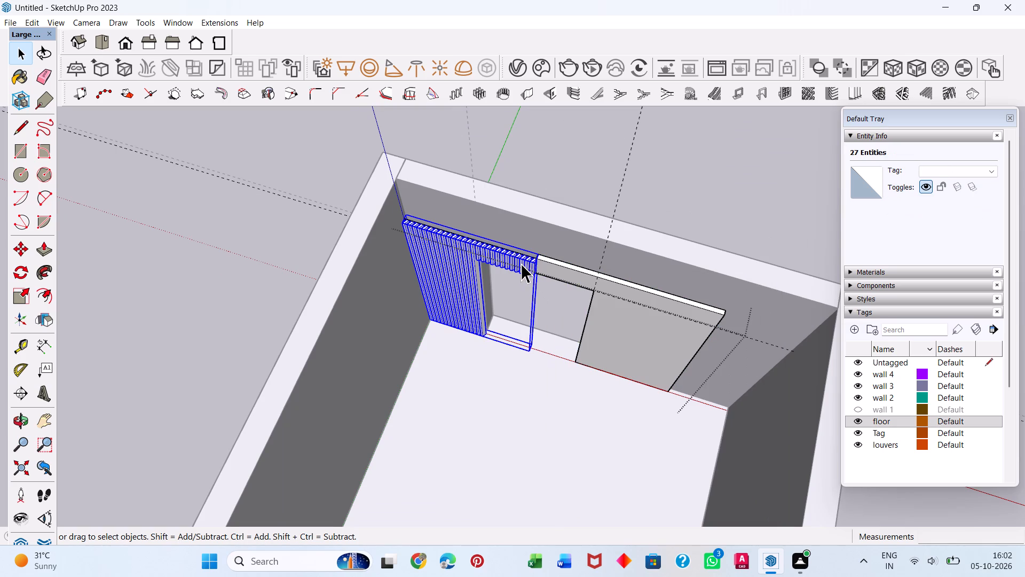
scroll(524, 253, "up", 9)
middle_click_drag(530, 269, 473, 333)
scroll(473, 333, "up", 1)
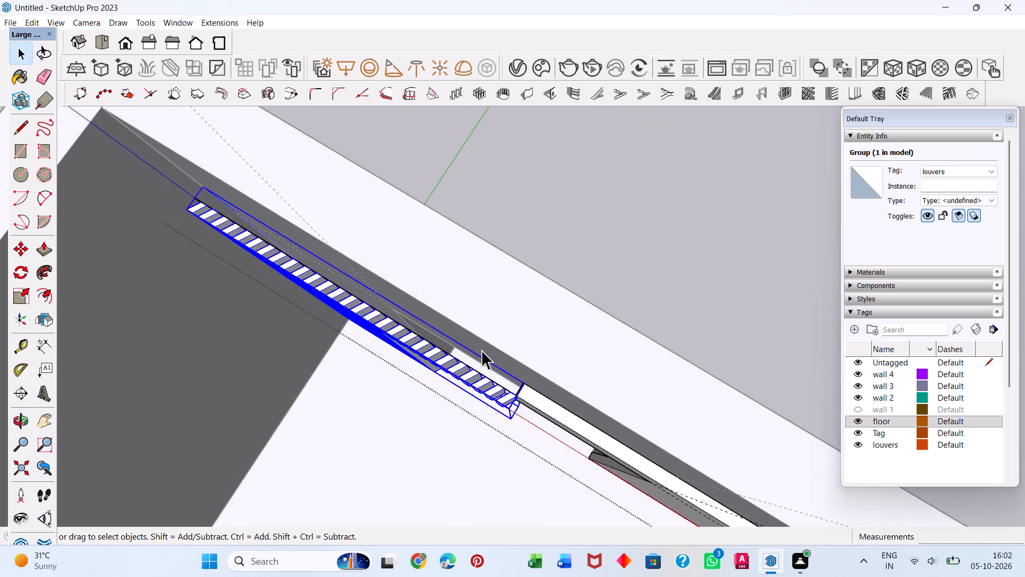
scroll(515, 386, "up", 4)
key("m")
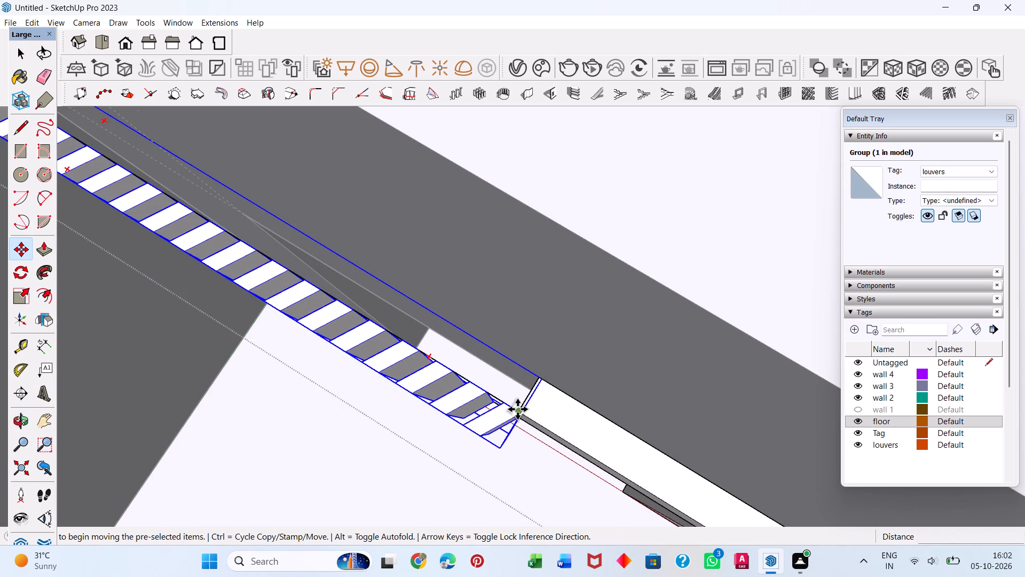
left_click(517, 409)
left_click(542, 380)
scroll(461, 382, "down", 6)
middle_click_drag(427, 401, 539, 261)
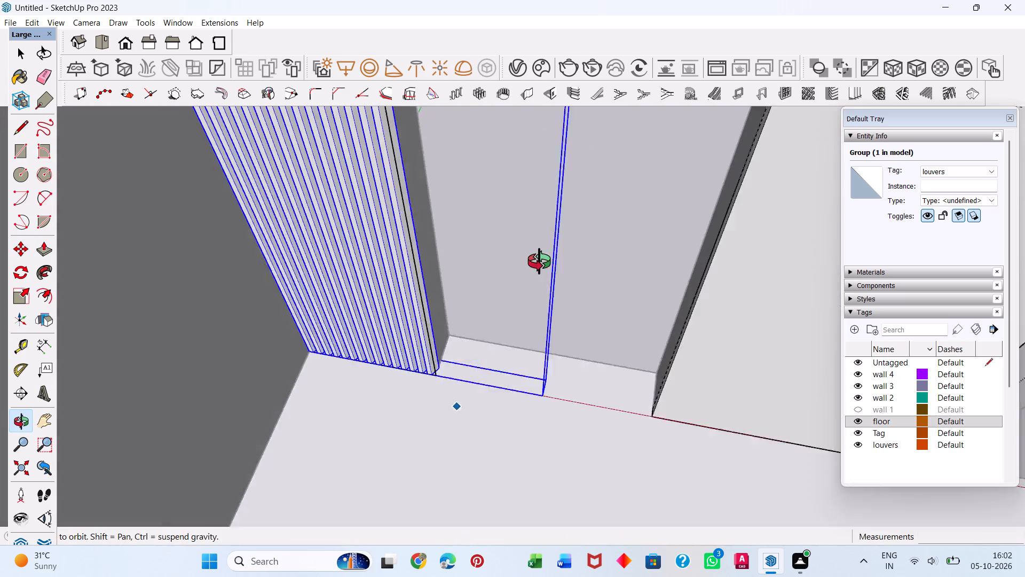
middle_click_drag(539, 261, 570, 237)
scroll(571, 246, "down", 2)
scroll(512, 350, "up", 8)
middle_click_drag(506, 350, 498, 355)
middle_click_drag(489, 342, 285, 362)
scroll(360, 363, "up", 1)
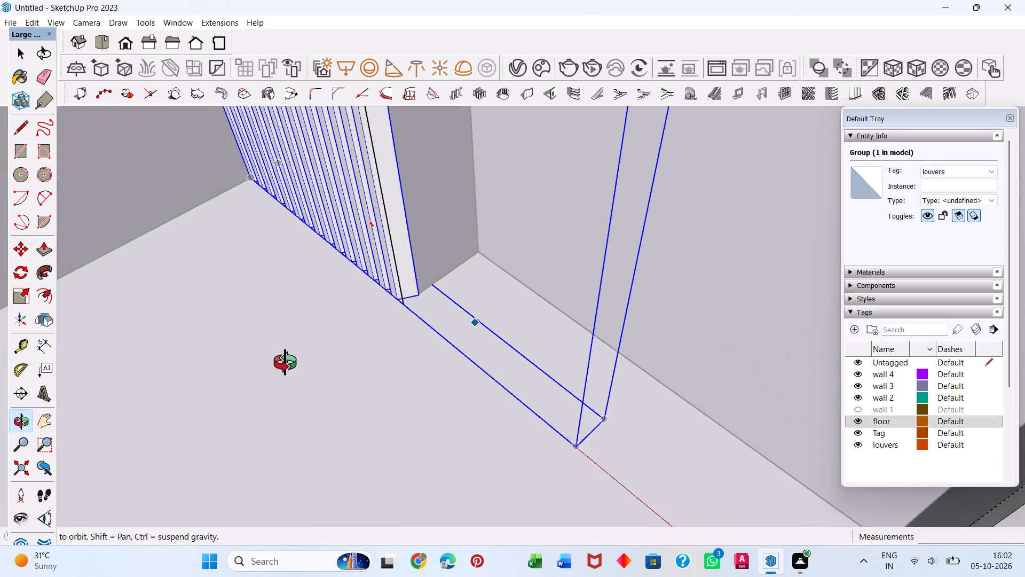
middle_click_drag(285, 362, 284, 362)
middle_click_drag(437, 284, 607, 319)
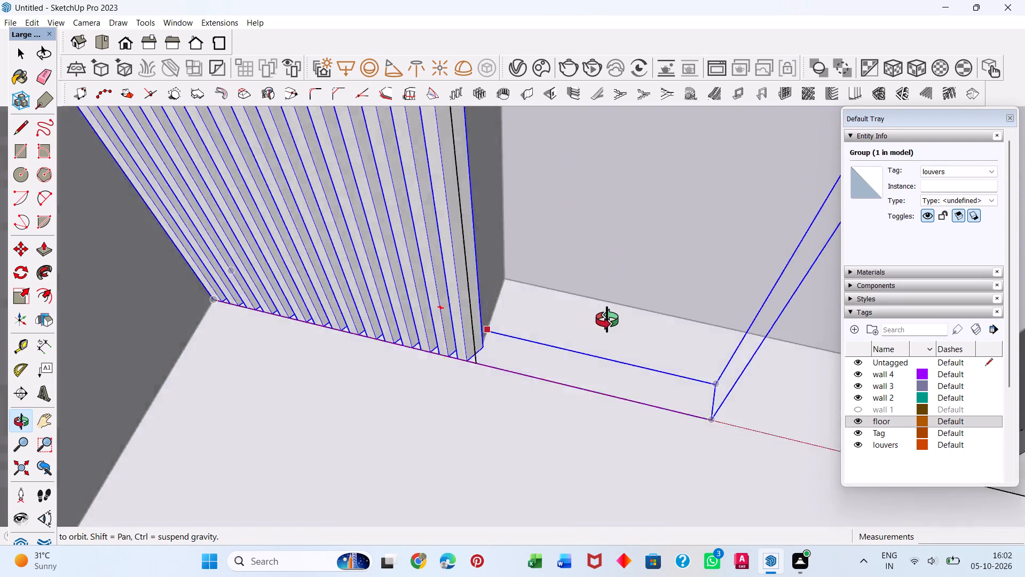
middle_click_drag(607, 319, 617, 311)
scroll(614, 314, "down", 17)
key("Escape")
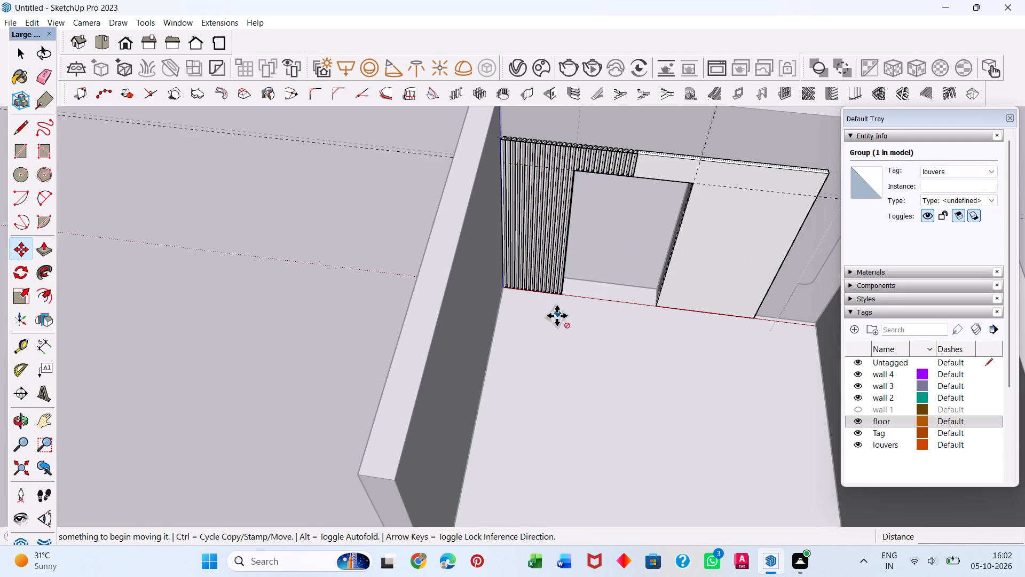
scroll(563, 223, "up", 6)
key("space")
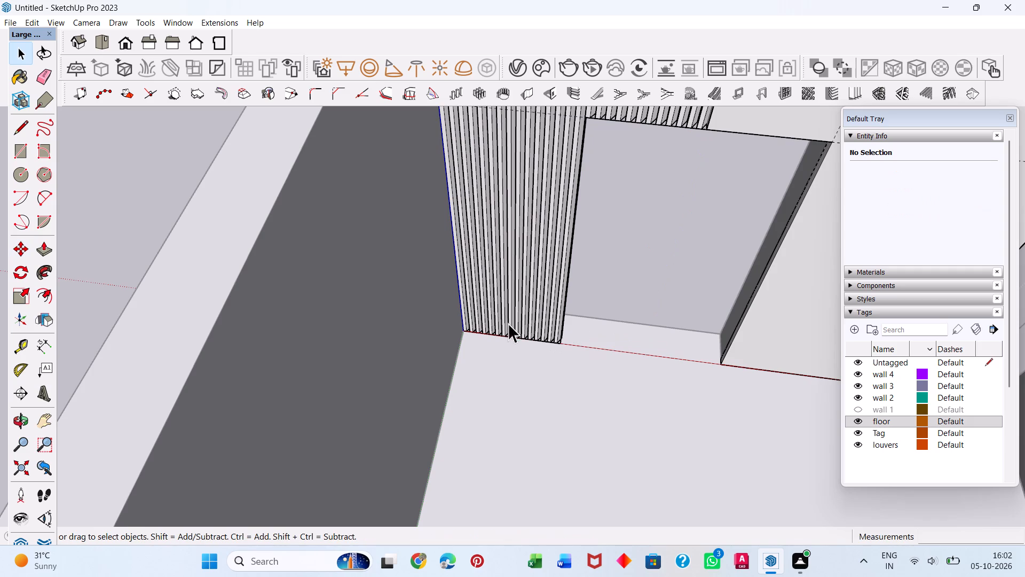
Inspect how the moved louvers meet the plain panel's face, its top edge and the opening.
scroll(606, 355, "down", 5)
scroll(659, 208, "up", 7)
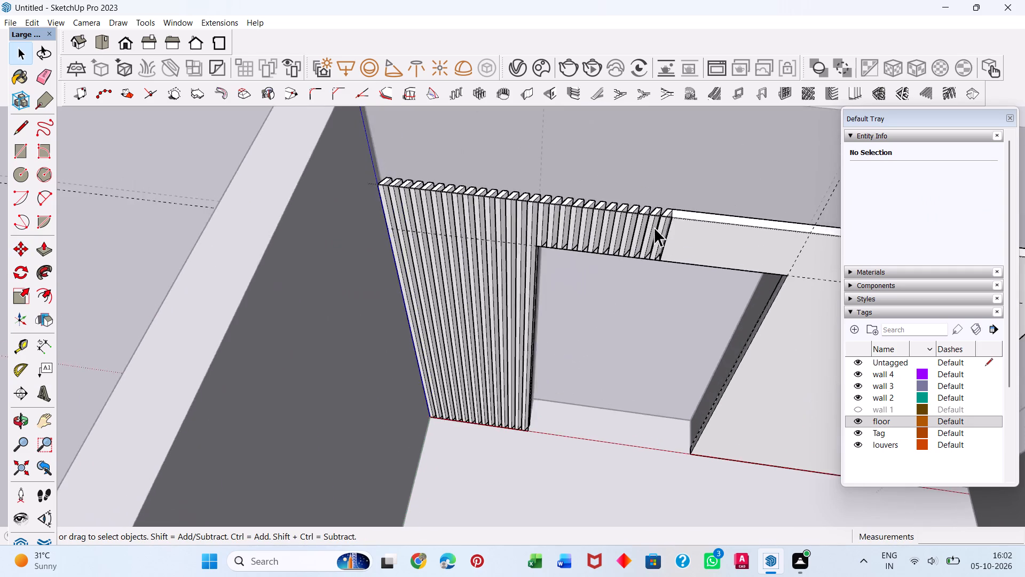
middle_click_drag(645, 261, 620, 330)
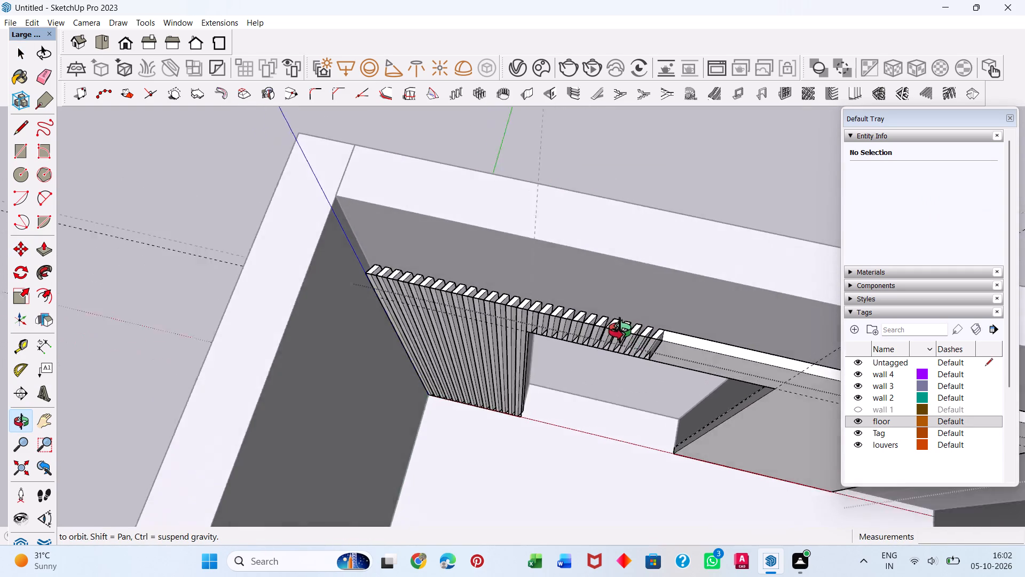
middle_click_drag(620, 330, 583, 309)
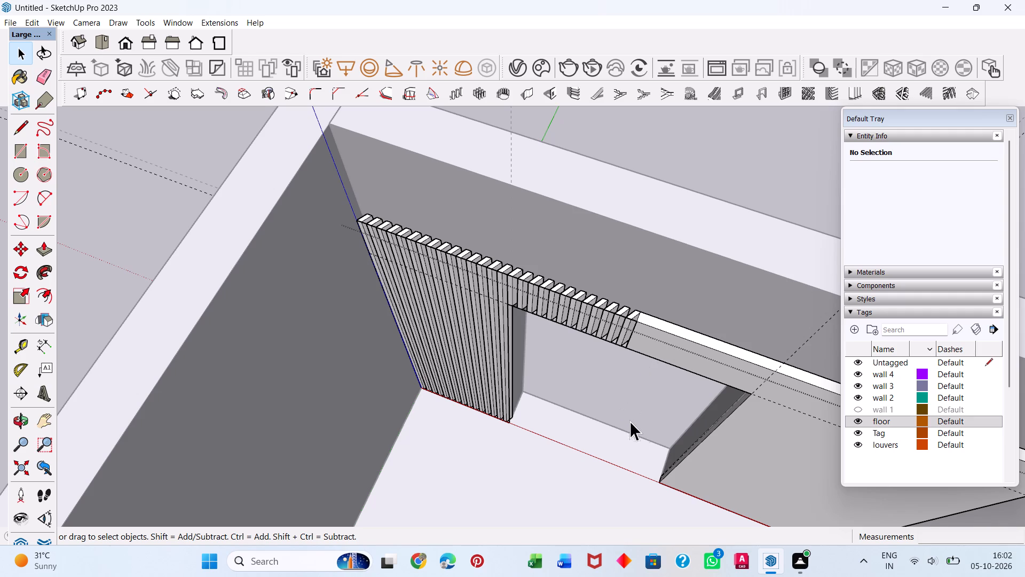
scroll(650, 435, "down", 7)
middle_click_drag(669, 420, 795, 213)
scroll(699, 317, "up", 3)
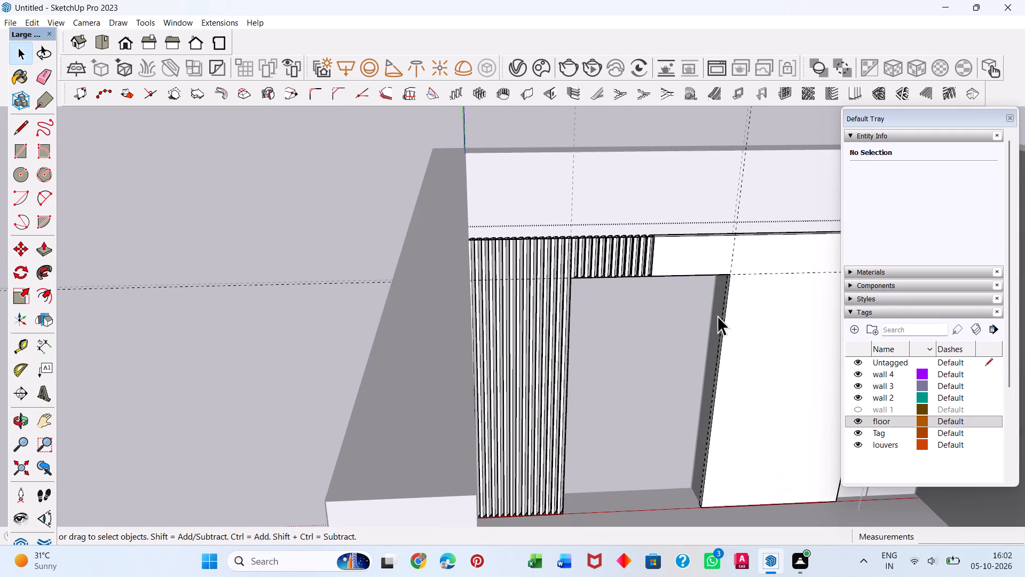
left_click(777, 329)
middle_click_drag(710, 301, 579, 457)
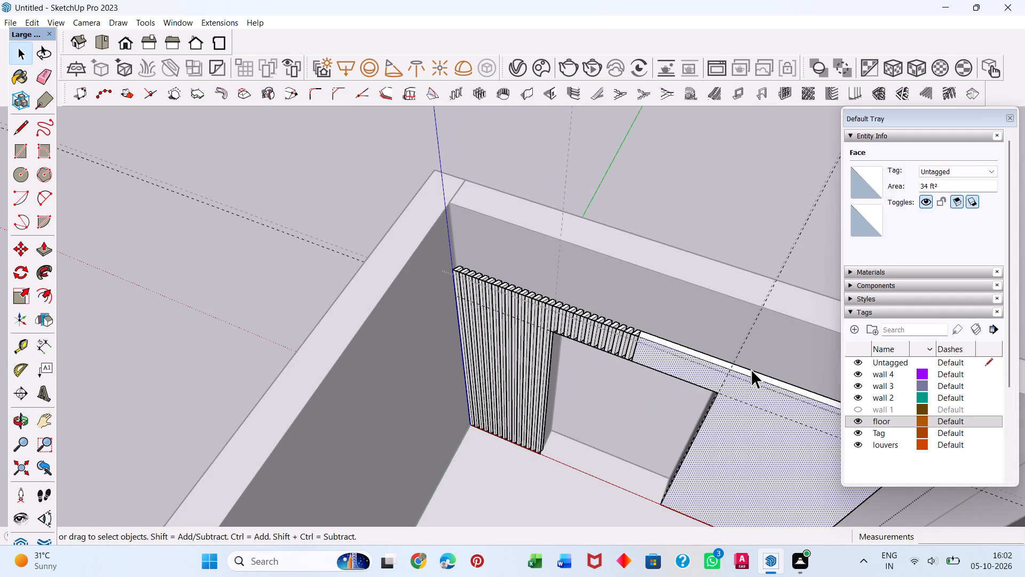
left_click(751, 369)
left_click(748, 375)
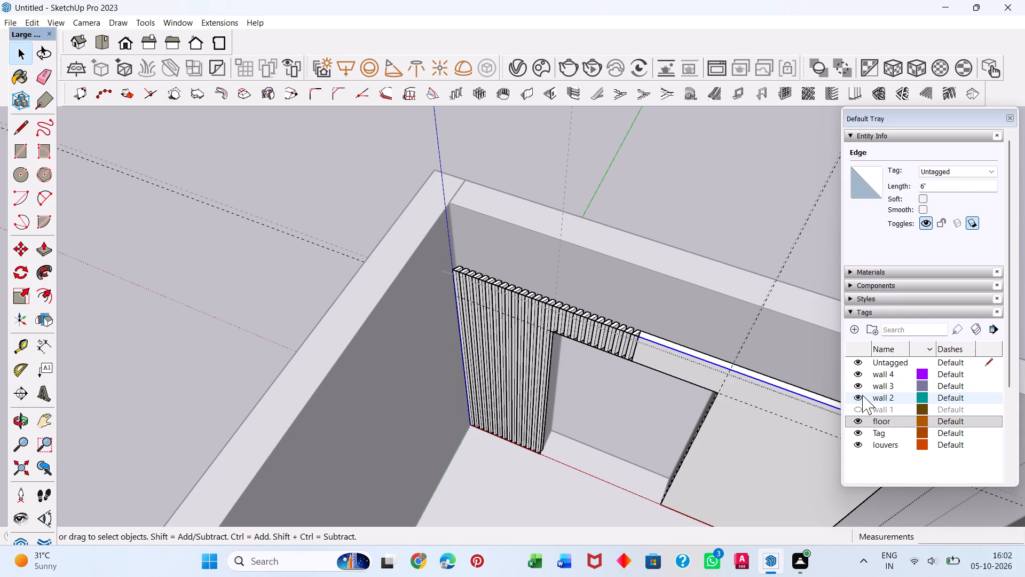
Hide the wall 3 tag.
left_click(862, 386)
Apply the louvers tag to the louver group and close the open wall group.
left_click(569, 333)
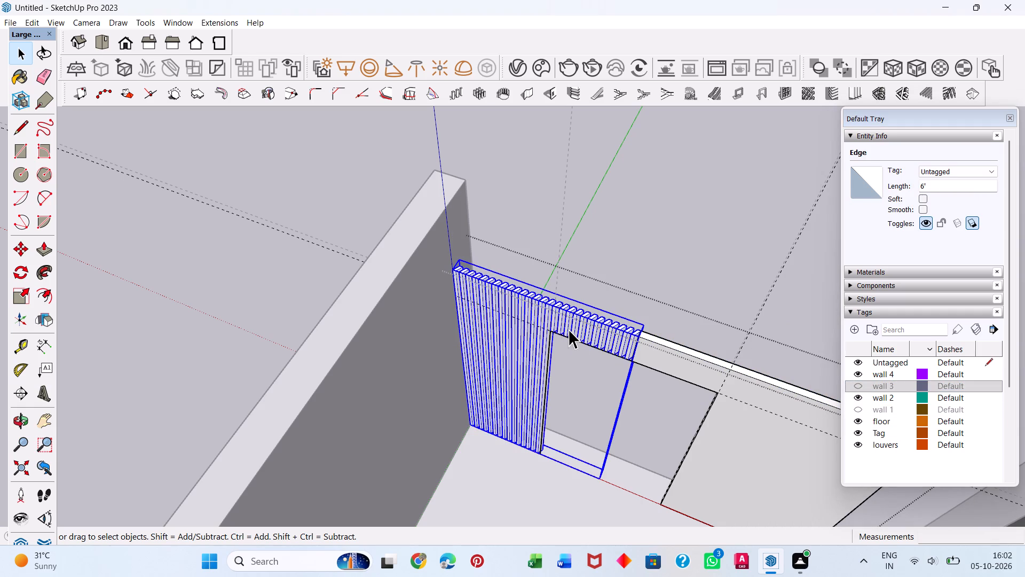
left_click(896, 442)
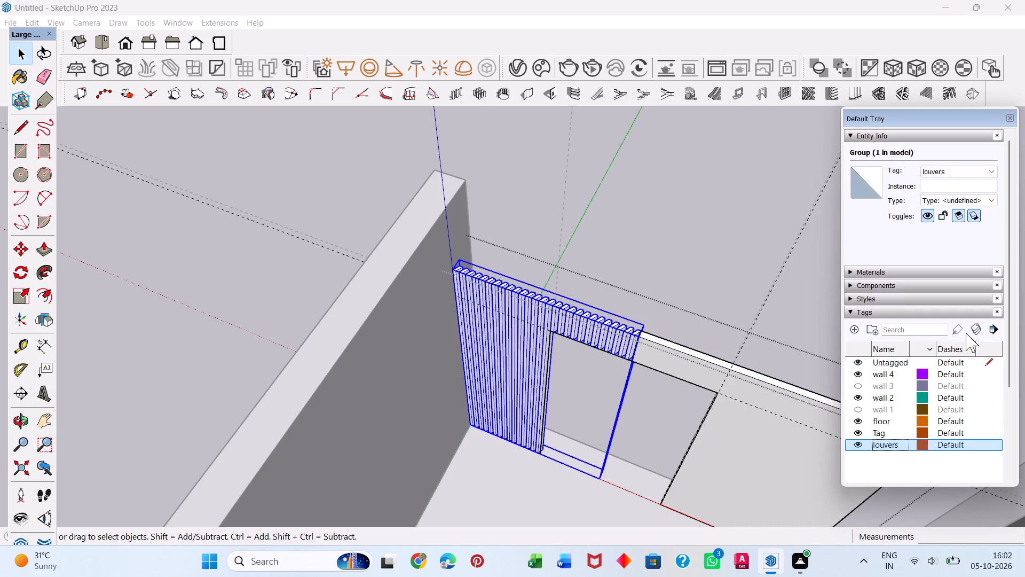
left_click(960, 331)
left_click(577, 325)
key("Escape")
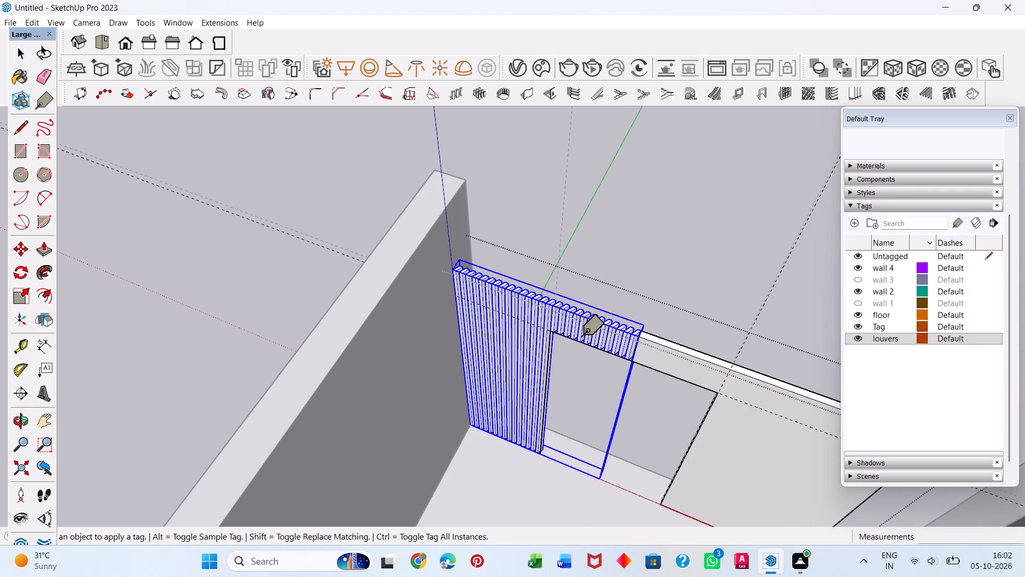
key("space")
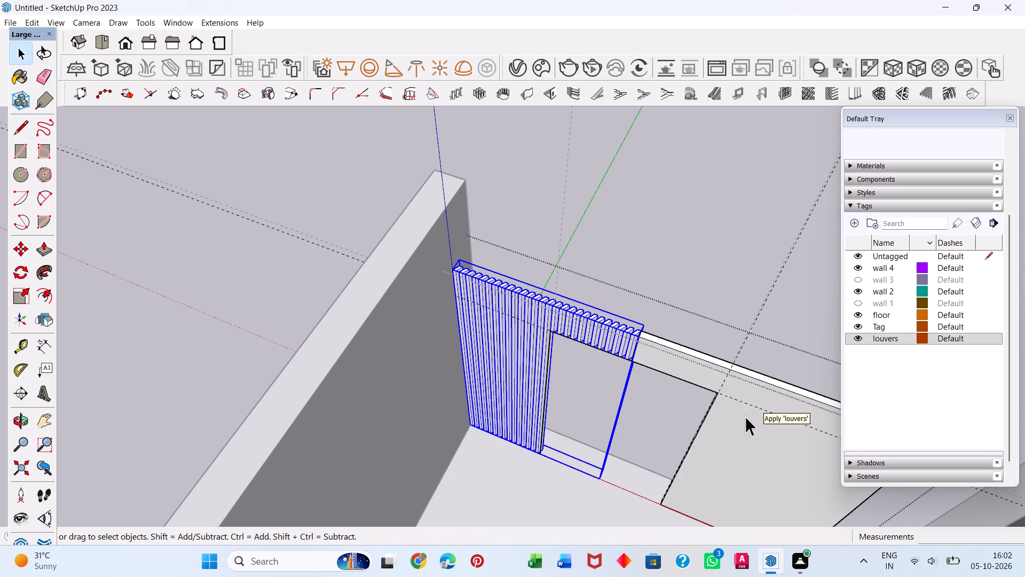
key("Escape")
left_click(762, 322)
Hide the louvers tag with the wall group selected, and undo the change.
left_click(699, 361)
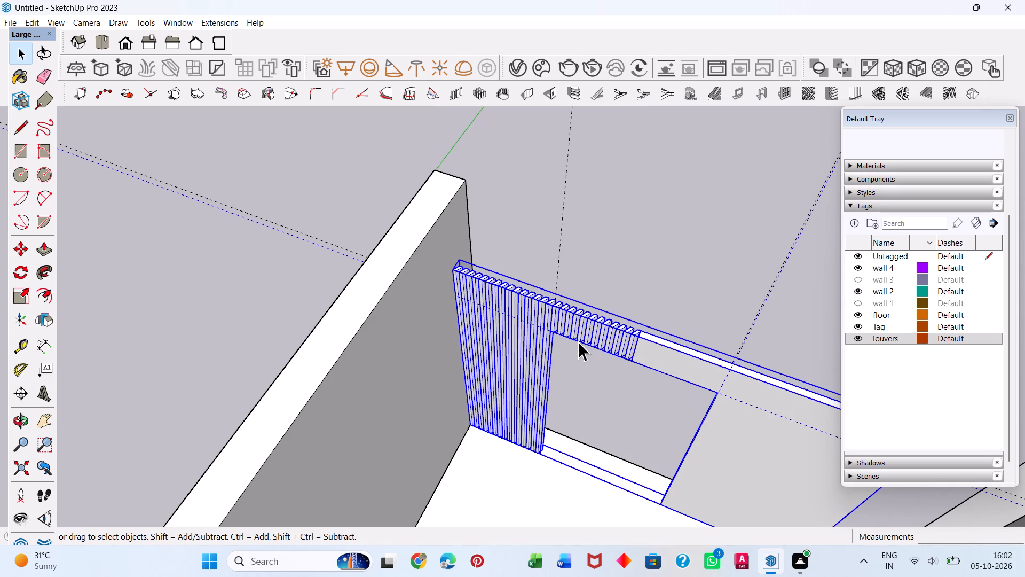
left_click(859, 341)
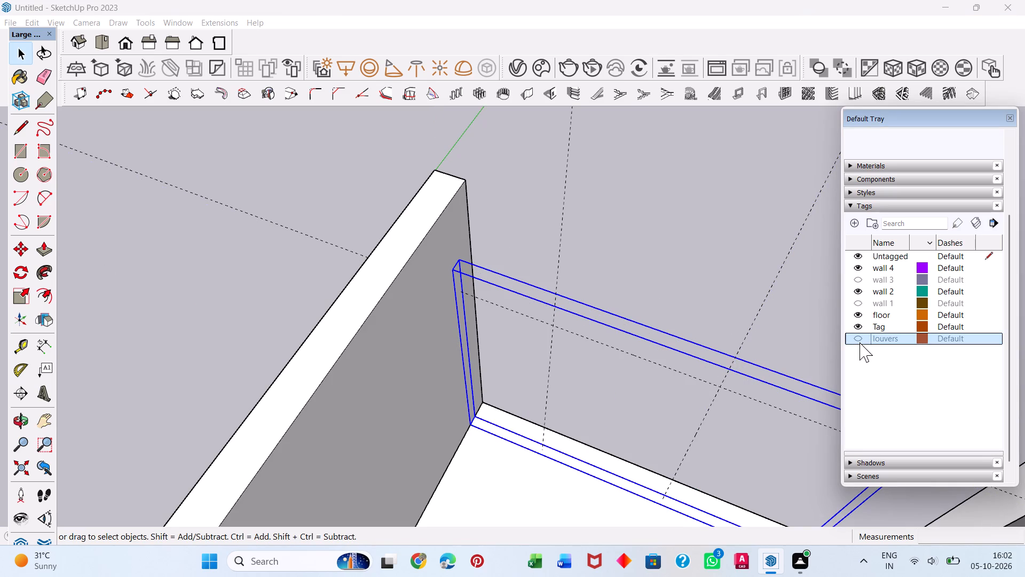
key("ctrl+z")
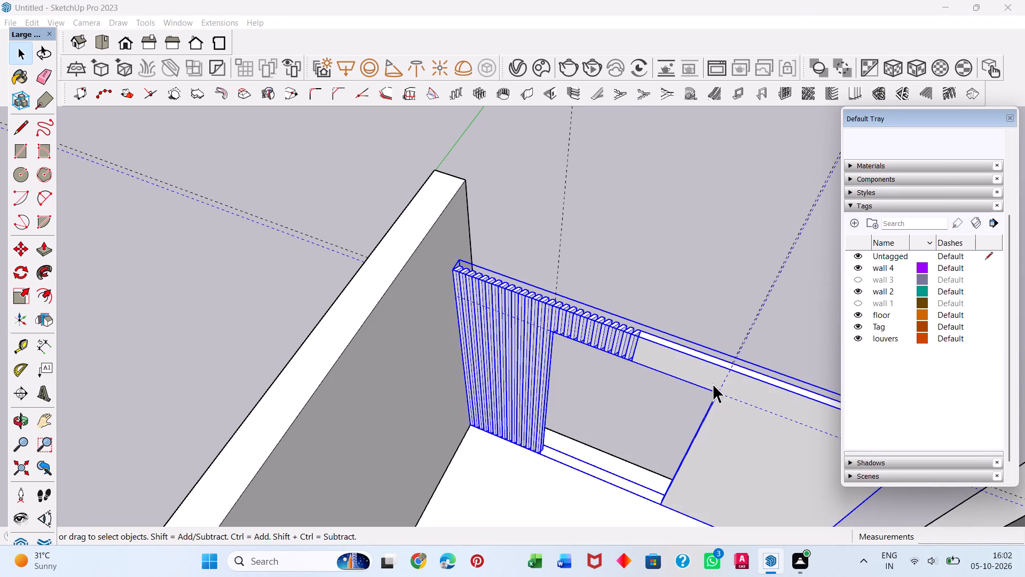
Explode the louvered wall group down to a separate louver group and loose panel geometry.
right_click(713, 384)
left_click(751, 219)
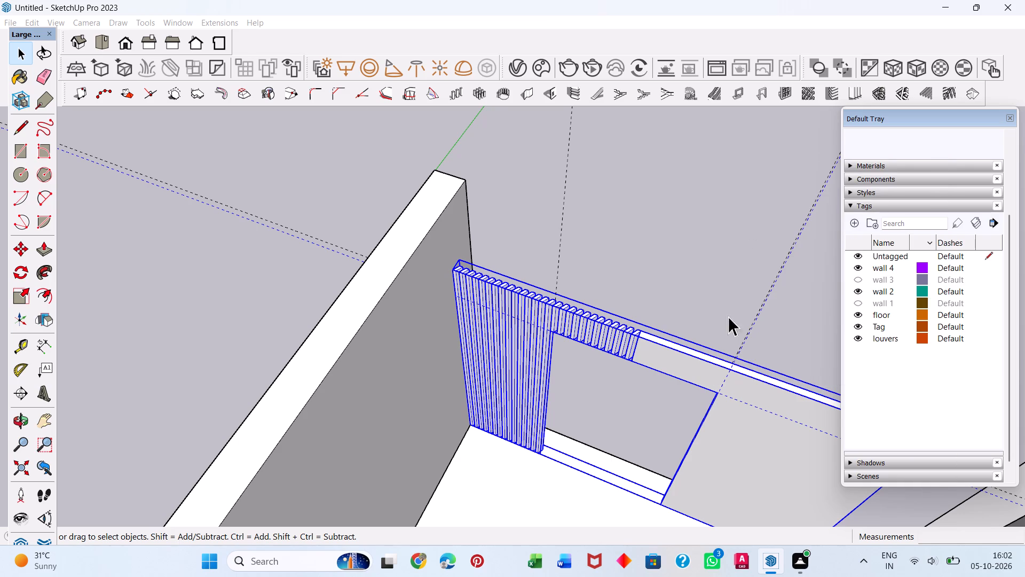
right_click(762, 418)
left_click(790, 249)
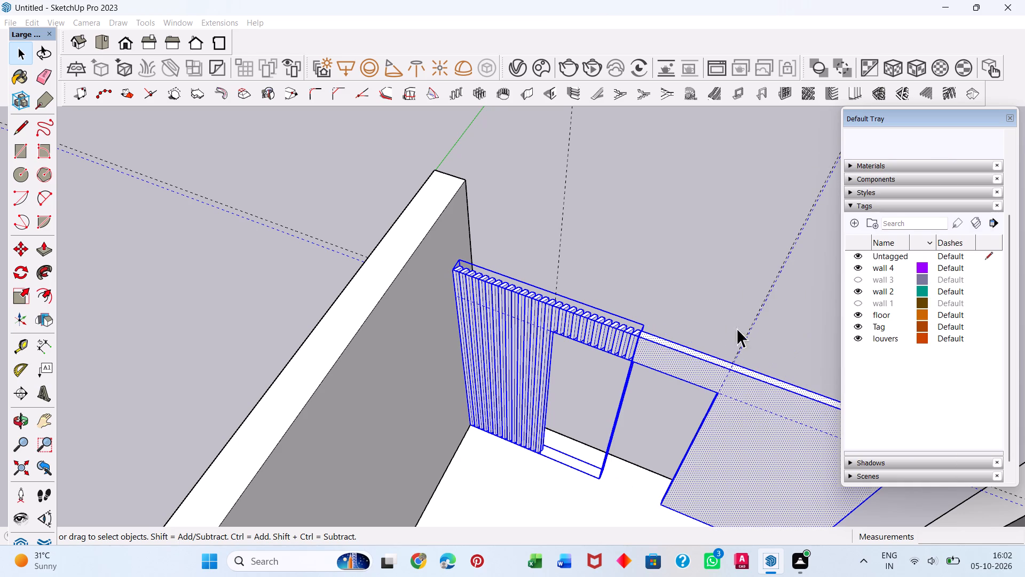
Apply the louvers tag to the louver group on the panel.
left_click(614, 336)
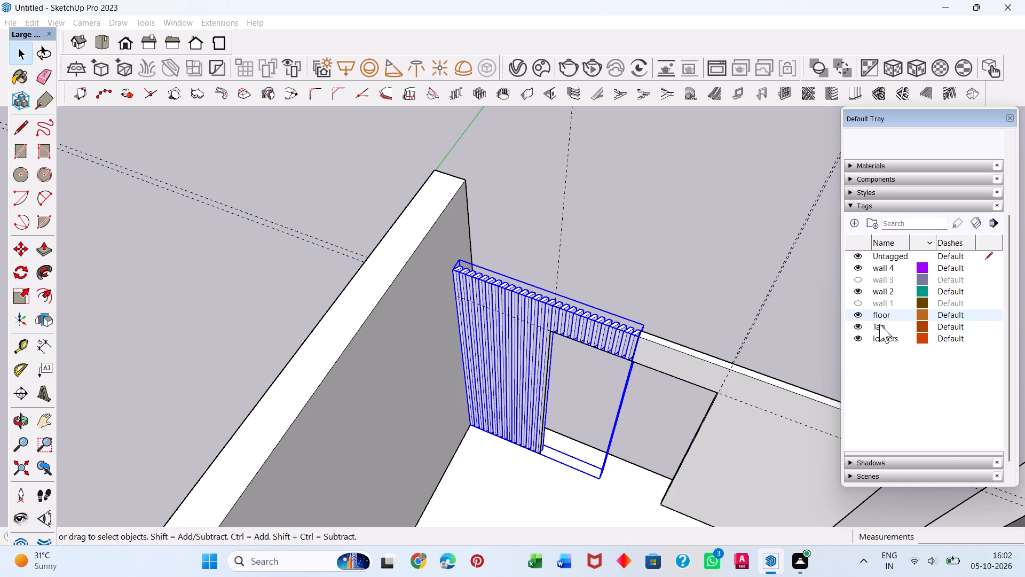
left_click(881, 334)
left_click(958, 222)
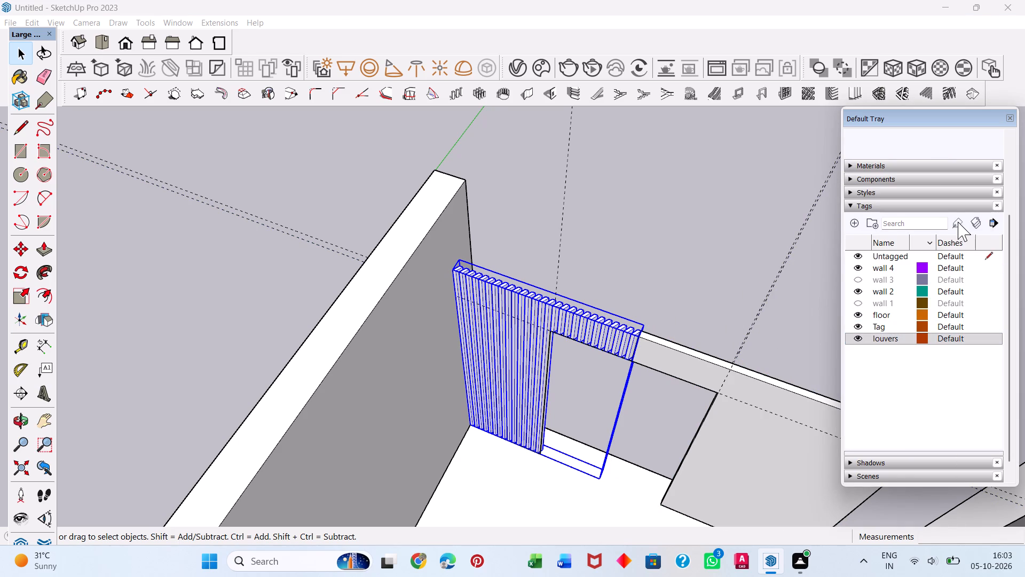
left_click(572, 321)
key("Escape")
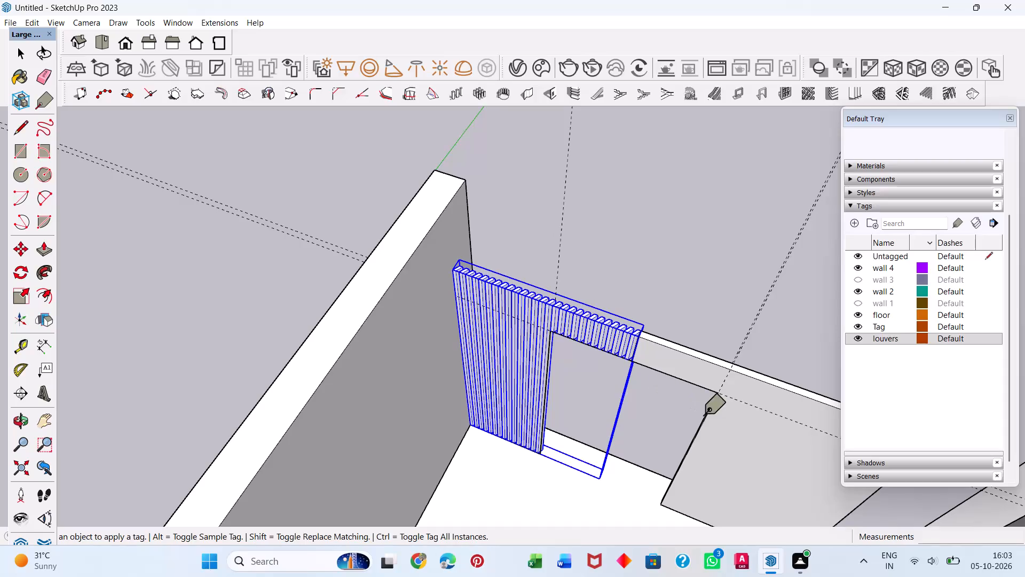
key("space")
Toggle the louvers tag's visibility off and on to check which panel and louver geometry it controls.
left_click(741, 412)
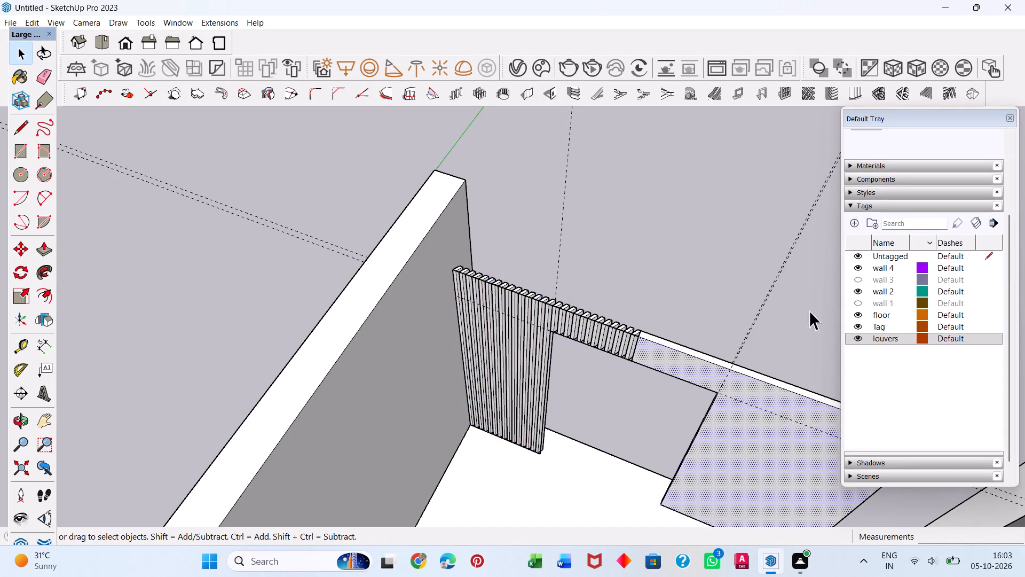
left_click(706, 251)
left_click(855, 338)
left_click(855, 338)
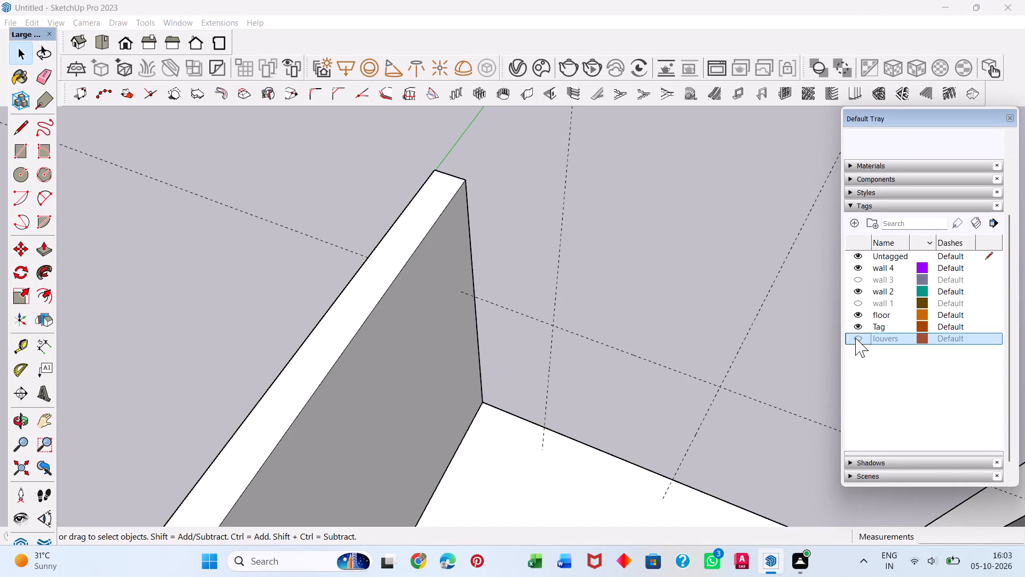
left_click(737, 424)
double_click(737, 422)
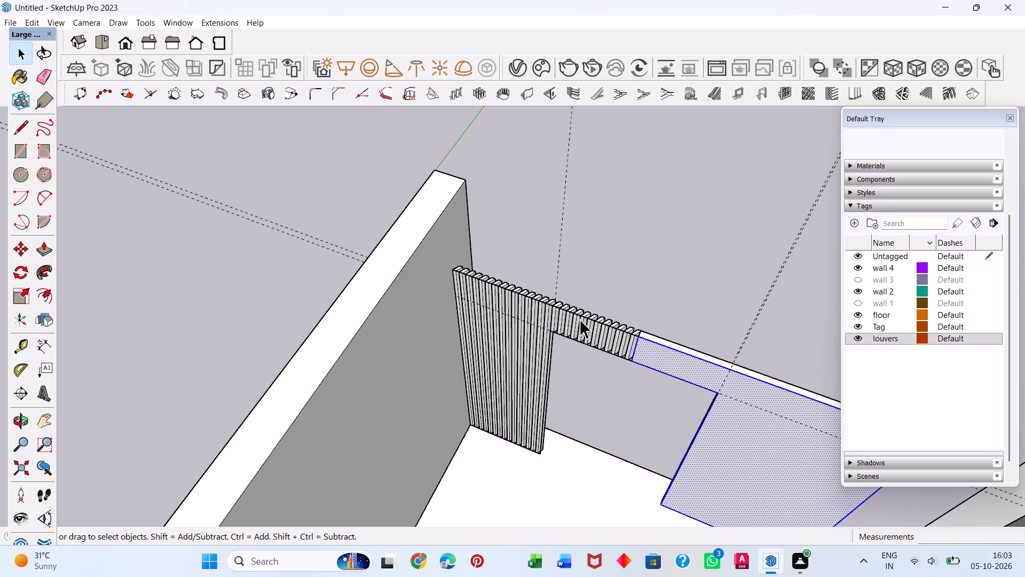
With the louver group selected, add a new tag and try to name it louvers.
left_click(581, 322)
left_click(855, 225)
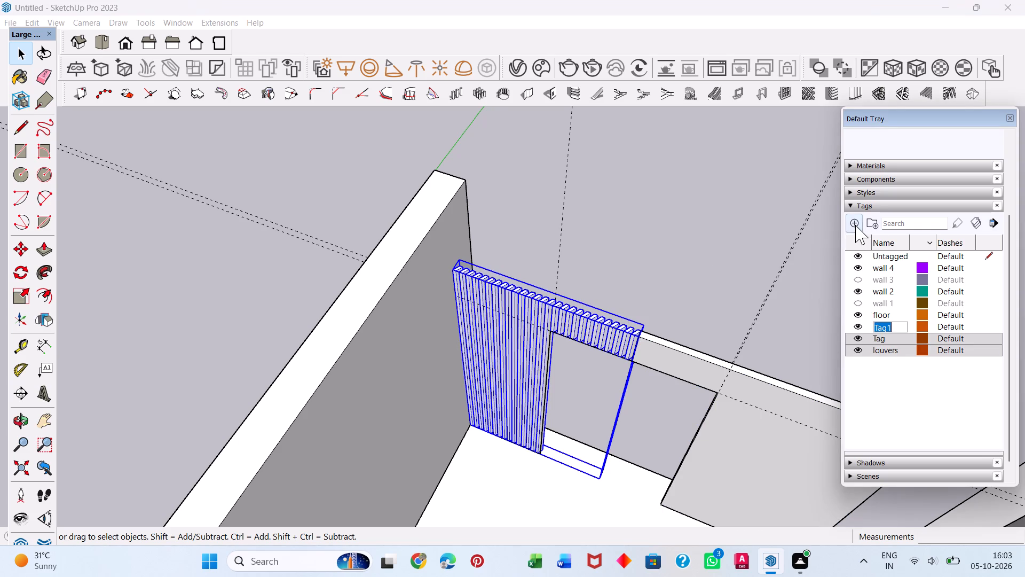
key("BackSpace")
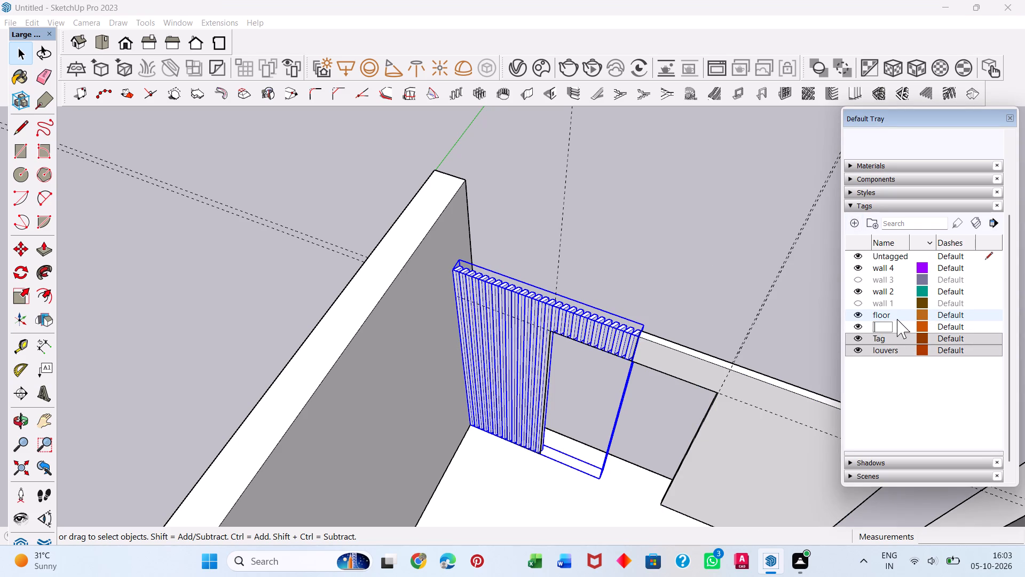
type("louvers")
key("Return")
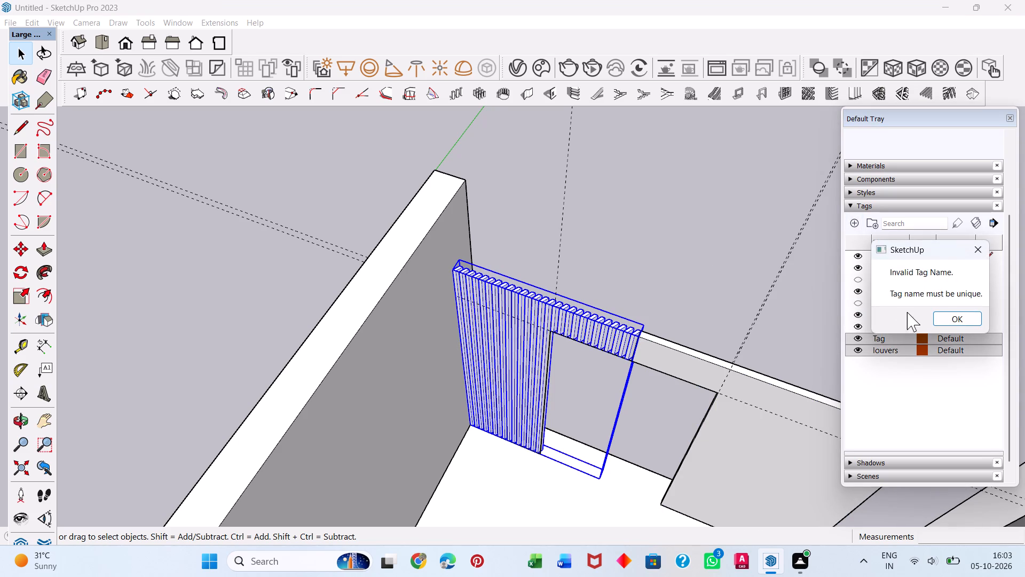
left_click(975, 251)
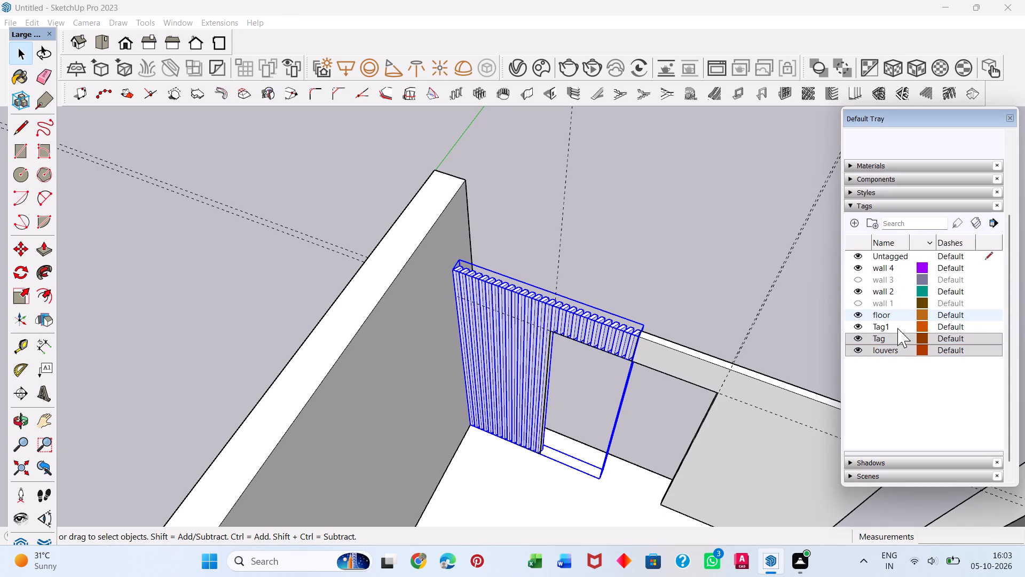
Rename the existing tag called Tag as louvers1.
left_click(892, 337)
double_click(892, 337)
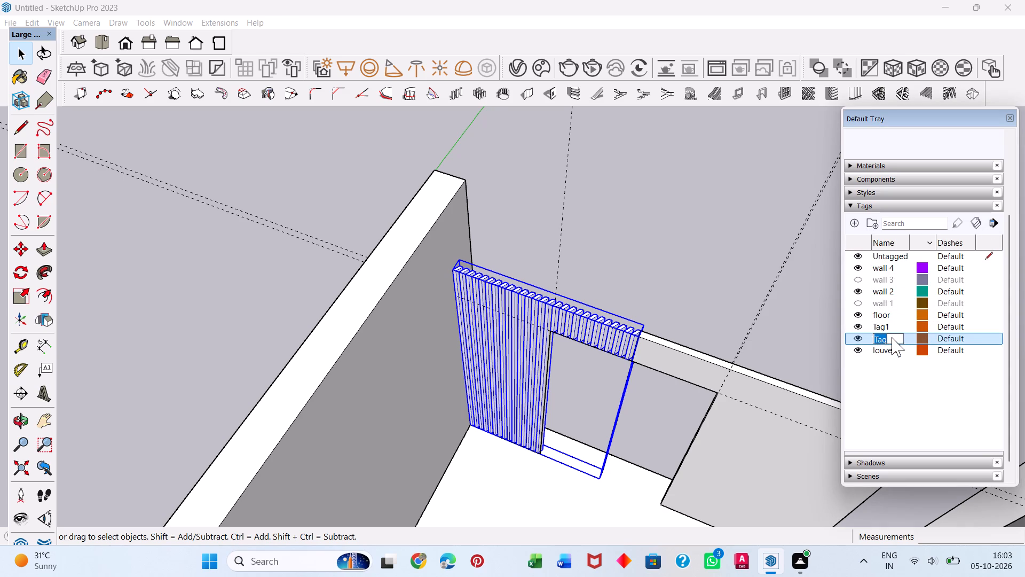
key("BackSpace")
type("lo")
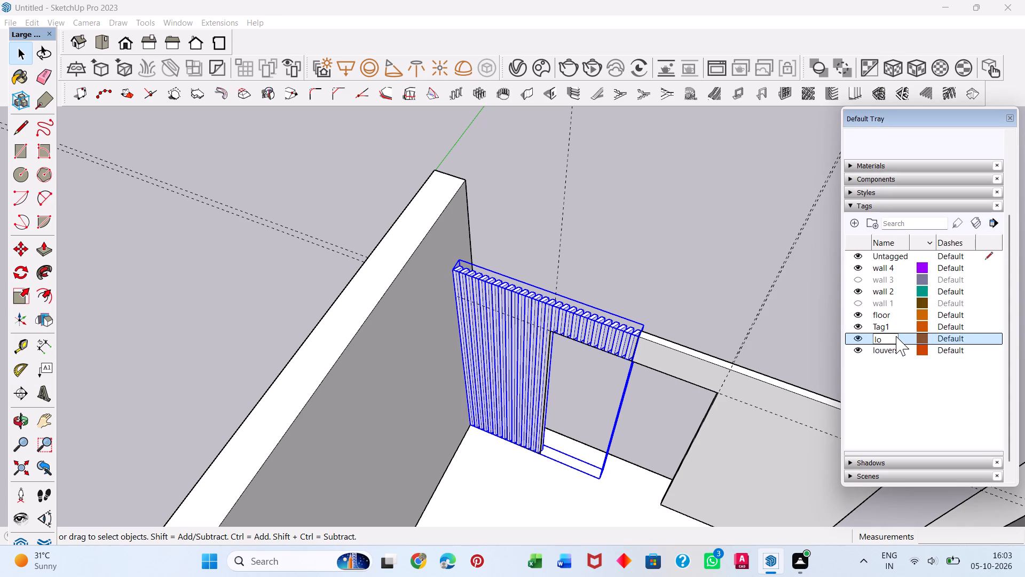
type("uve")
type("ra")
key("BackSpace")
type("s1")
key("Return")
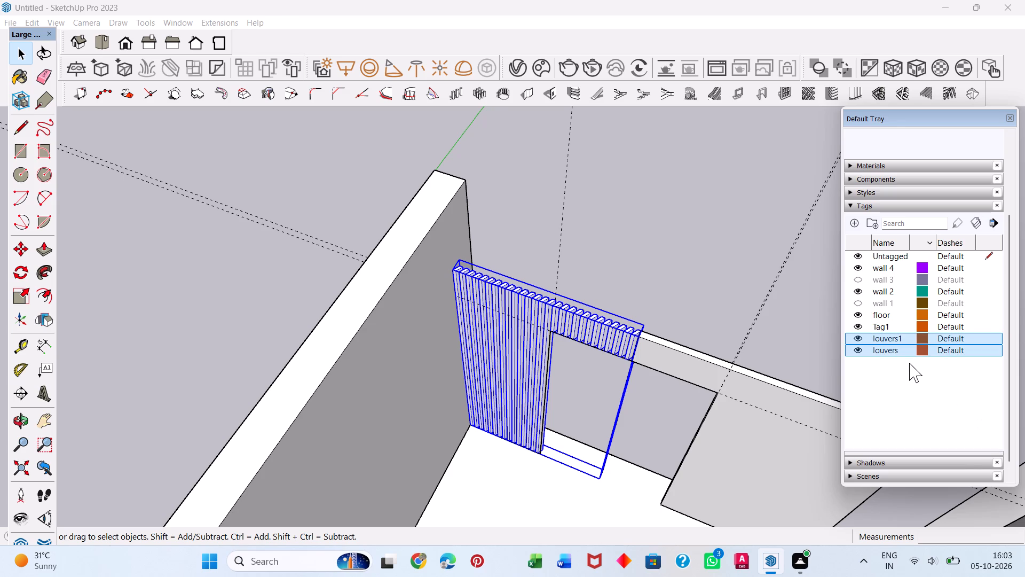
left_click(940, 336)
left_click(892, 399)
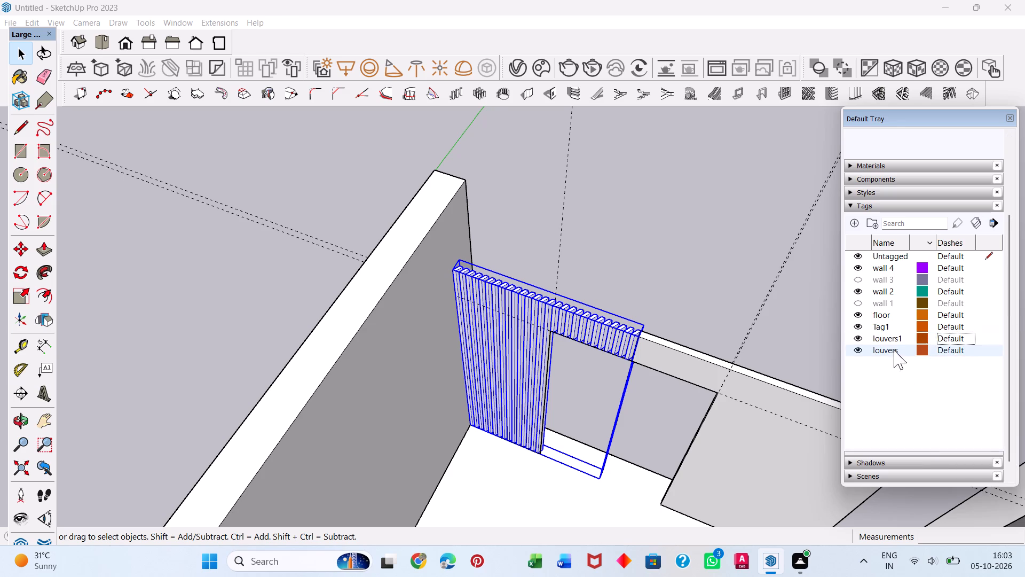
Apply the louvers1 tag to the louver group.
left_click(906, 342)
left_click(962, 220)
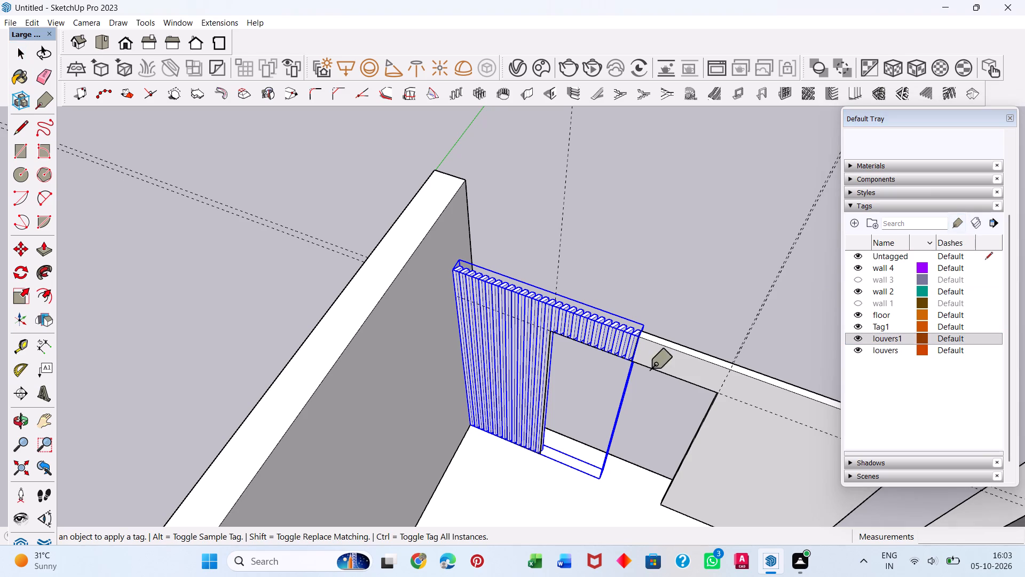
left_click(587, 329)
key("Escape")
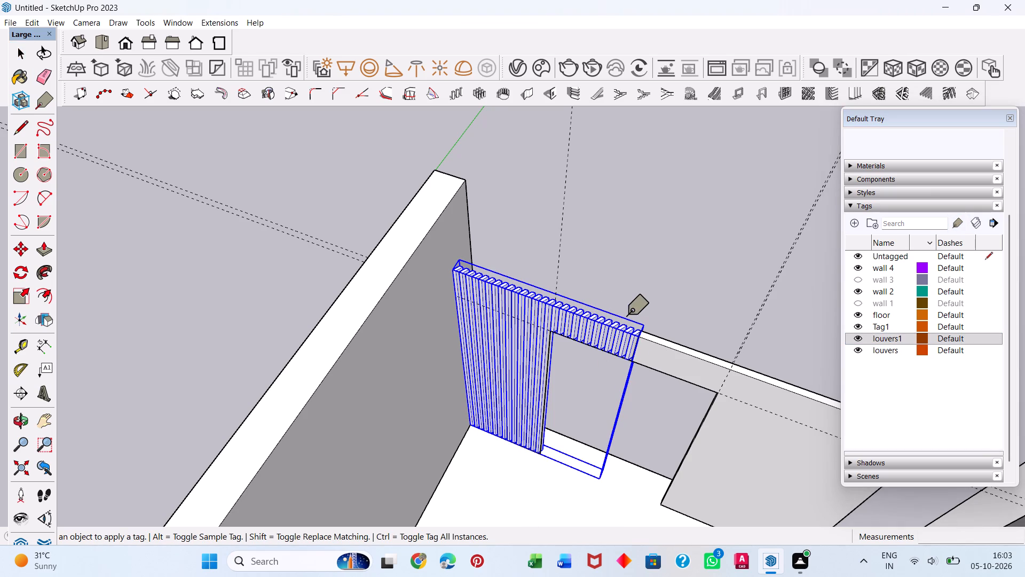
key("space")
Clear the selection and hide the louvers1 tag.
left_click(714, 277)
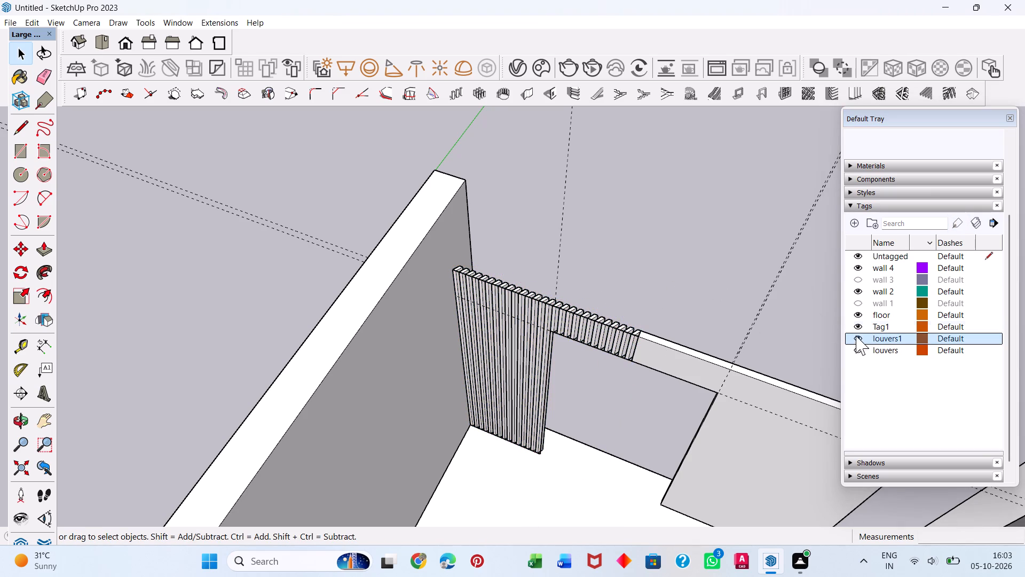
left_click(862, 337)
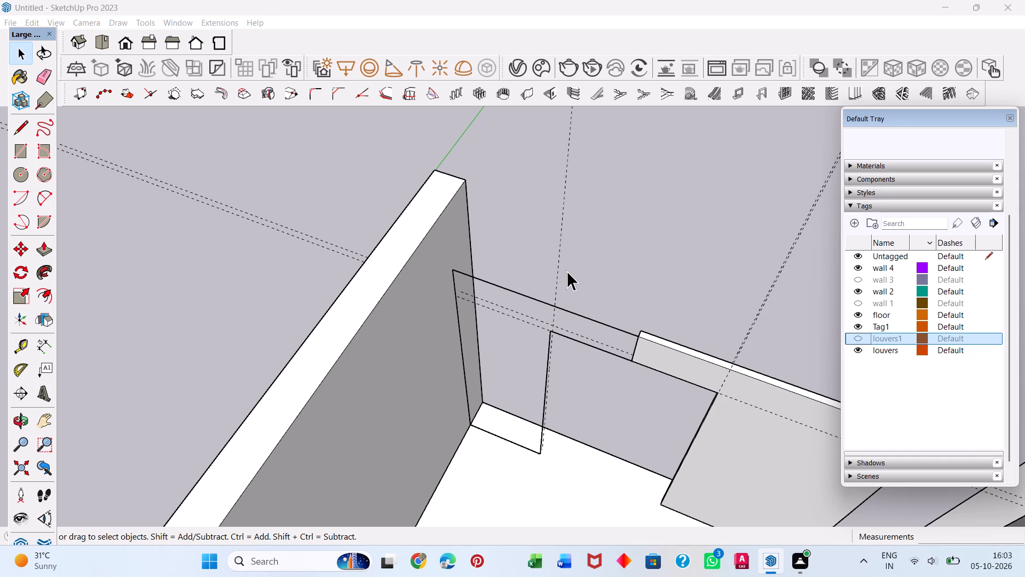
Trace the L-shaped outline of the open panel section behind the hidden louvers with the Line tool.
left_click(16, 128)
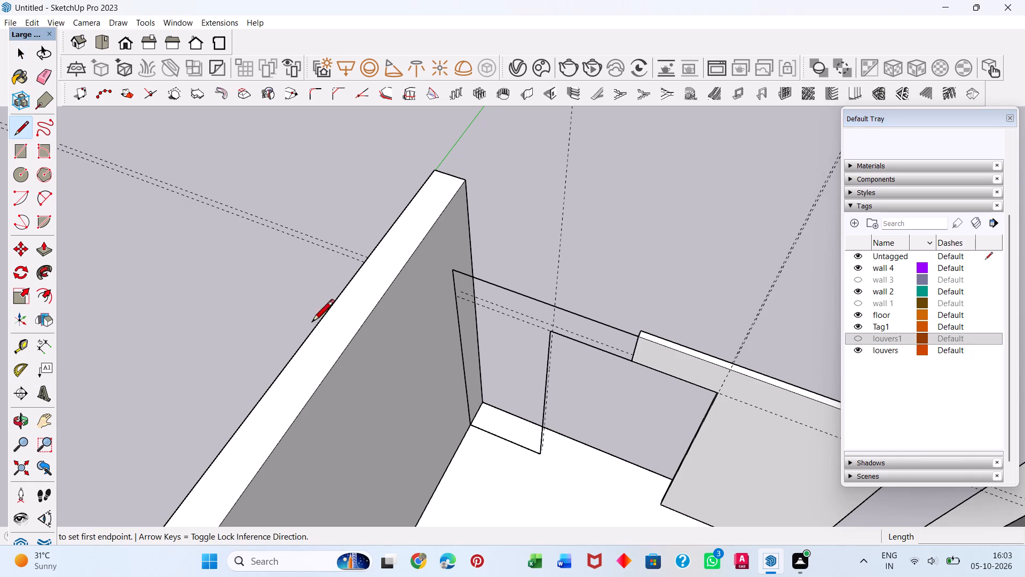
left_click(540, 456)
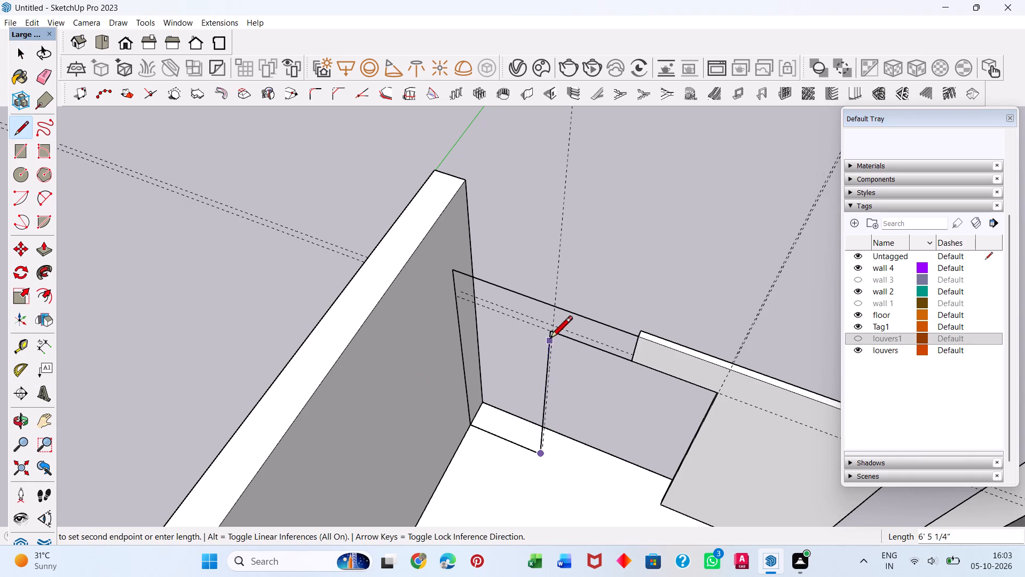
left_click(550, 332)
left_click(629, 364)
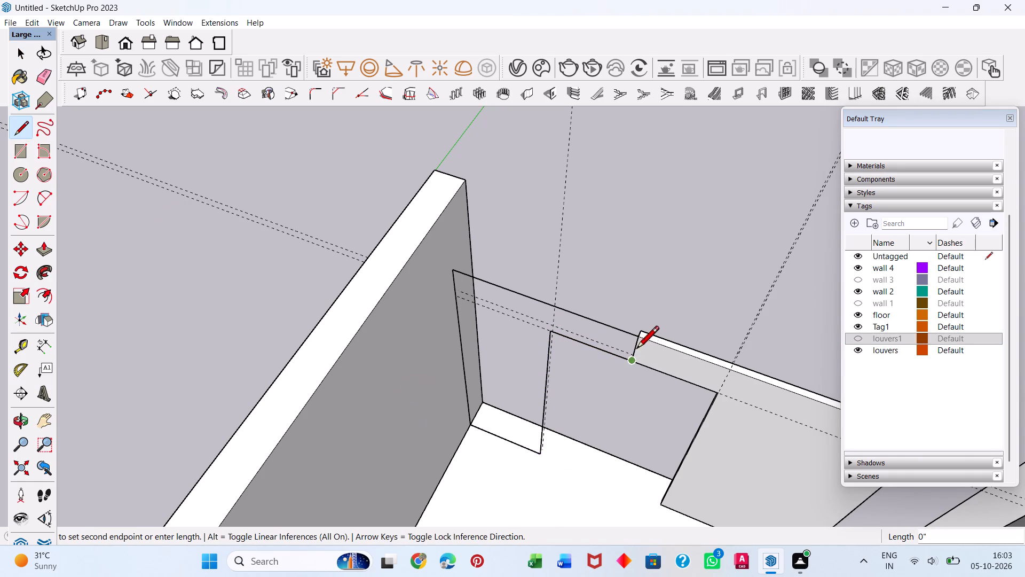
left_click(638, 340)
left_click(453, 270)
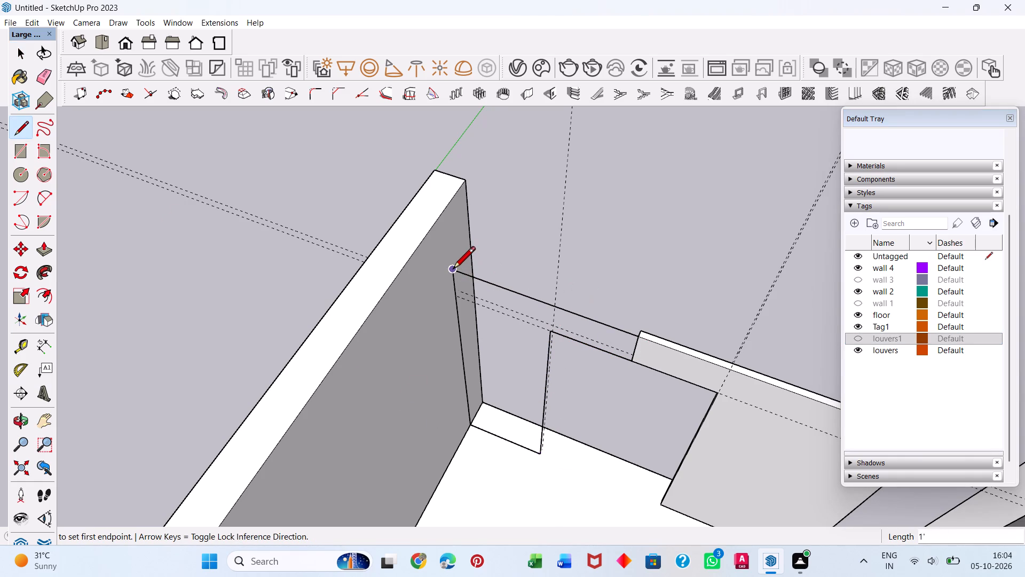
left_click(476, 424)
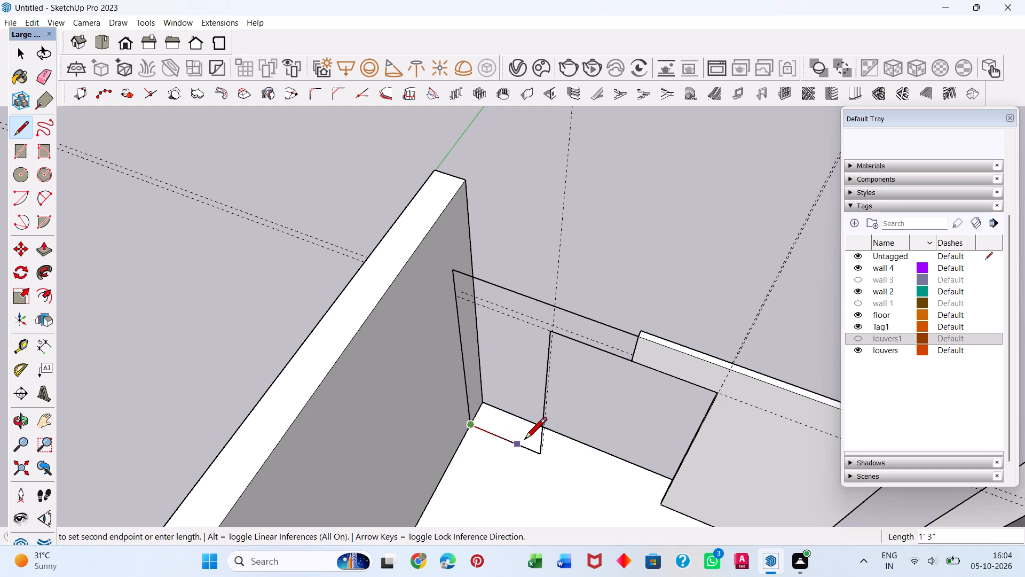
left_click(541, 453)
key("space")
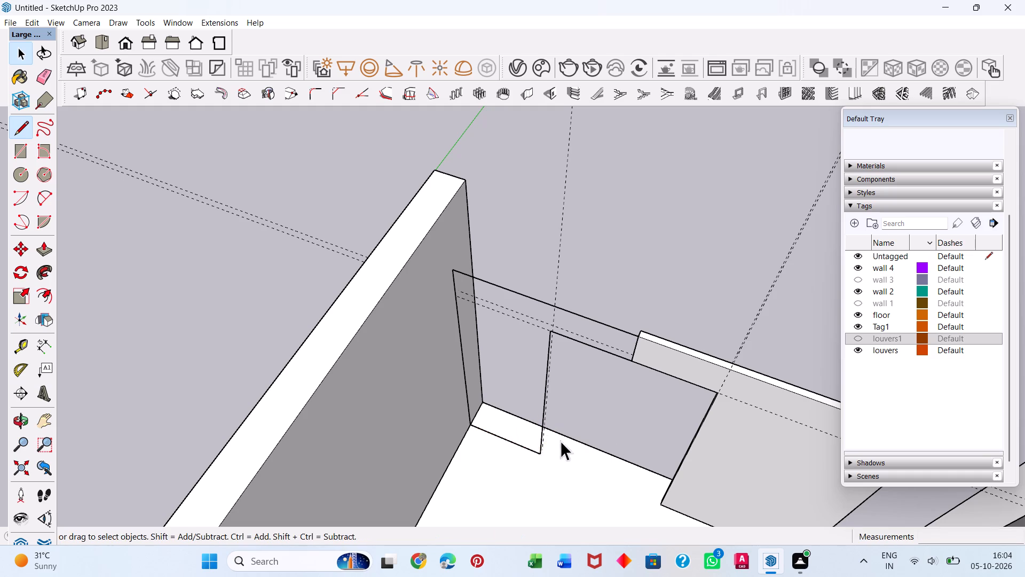
Inspect the traced panel outline from the other side and select the lines around its upper edge.
middle_click_drag(629, 439, 91, 273)
middle_click_drag(401, 301, 263, 227)
double_click(443, 284)
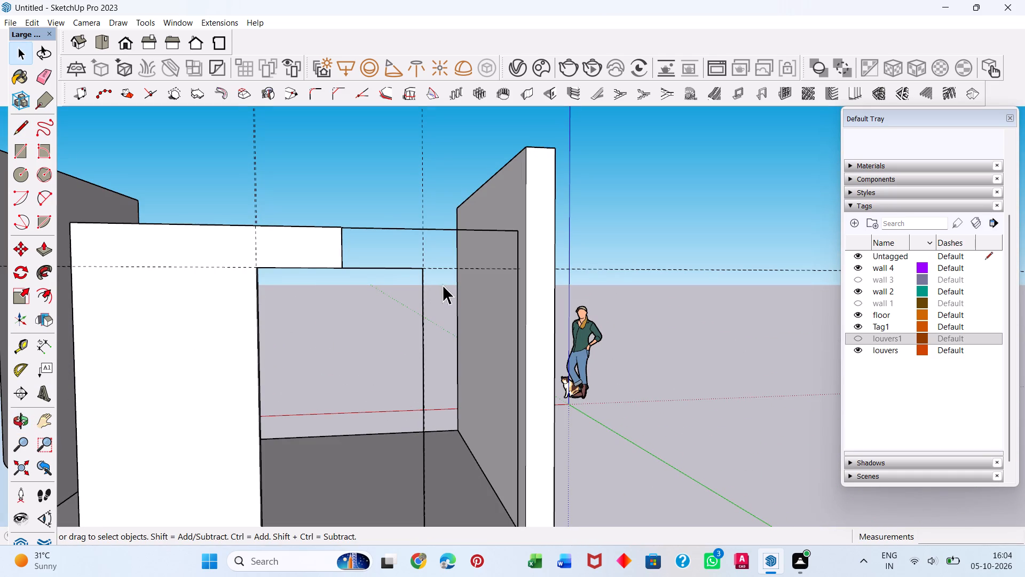
left_click(385, 262)
left_click_drag(382, 264, 381, 269)
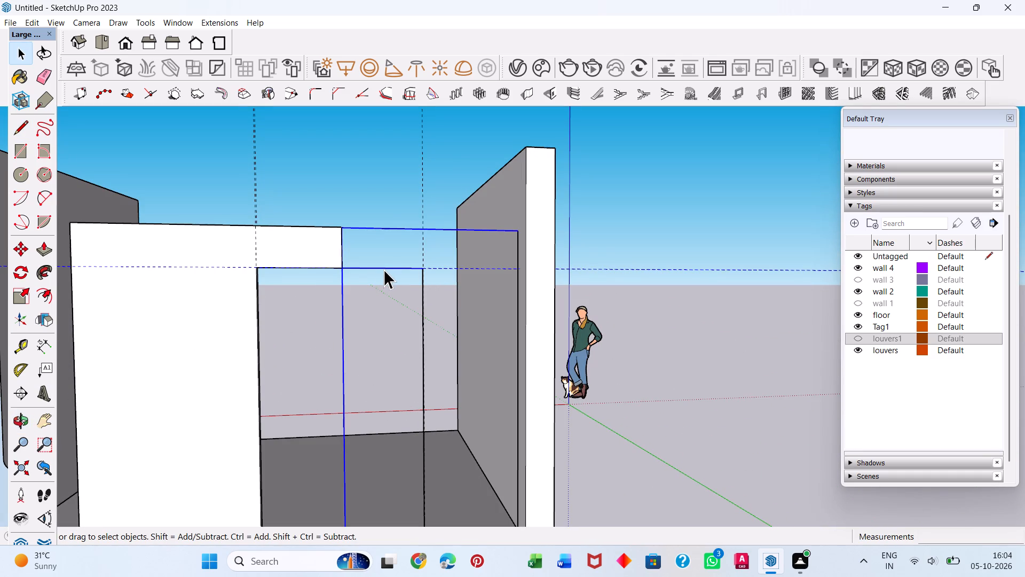
scroll(409, 266, "down", 5)
key("Escape")
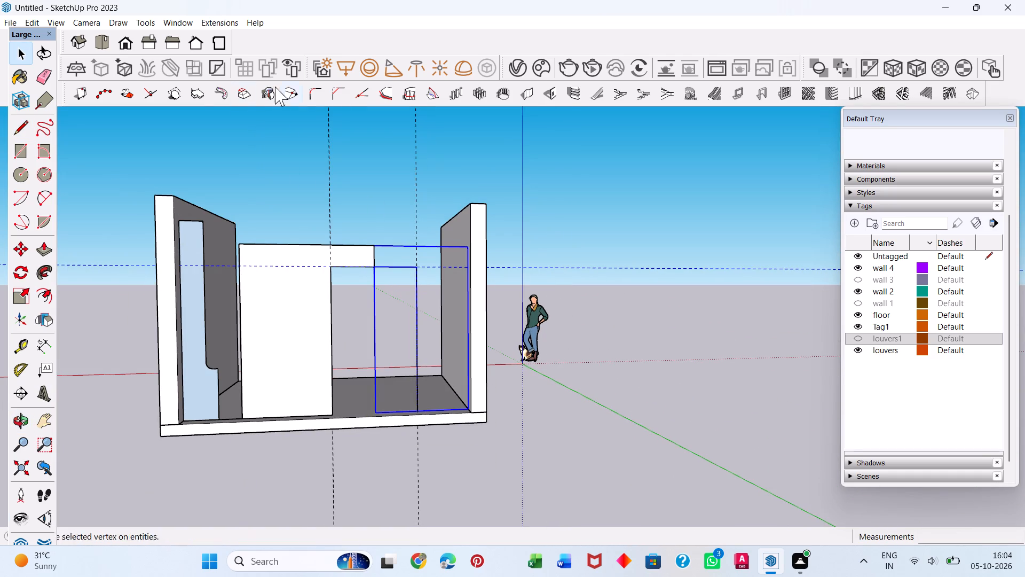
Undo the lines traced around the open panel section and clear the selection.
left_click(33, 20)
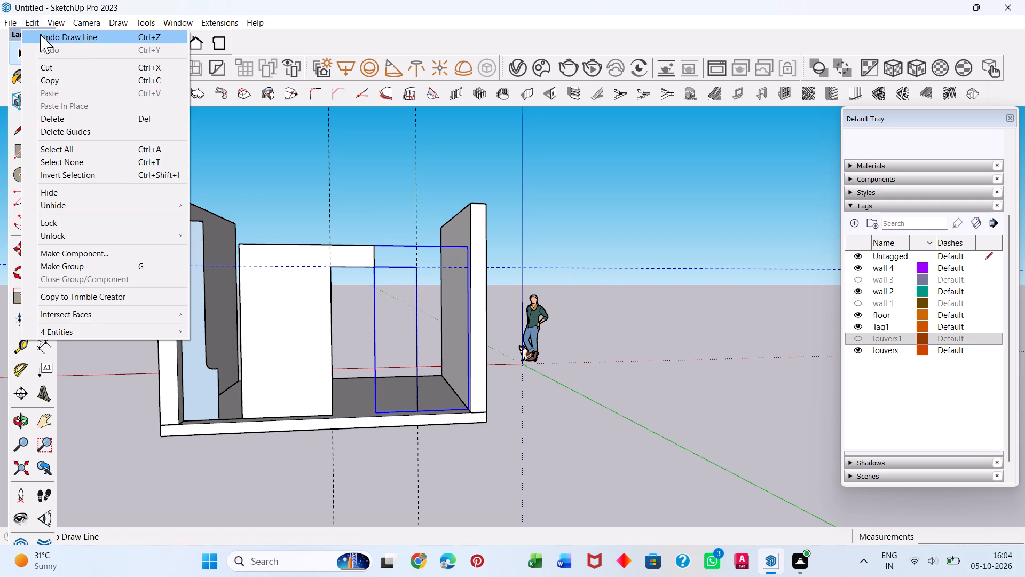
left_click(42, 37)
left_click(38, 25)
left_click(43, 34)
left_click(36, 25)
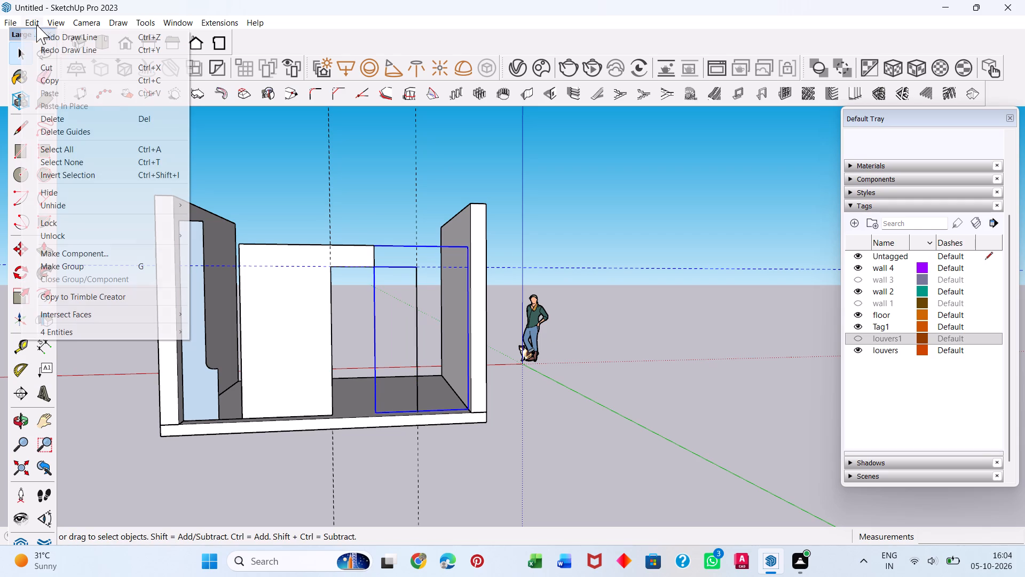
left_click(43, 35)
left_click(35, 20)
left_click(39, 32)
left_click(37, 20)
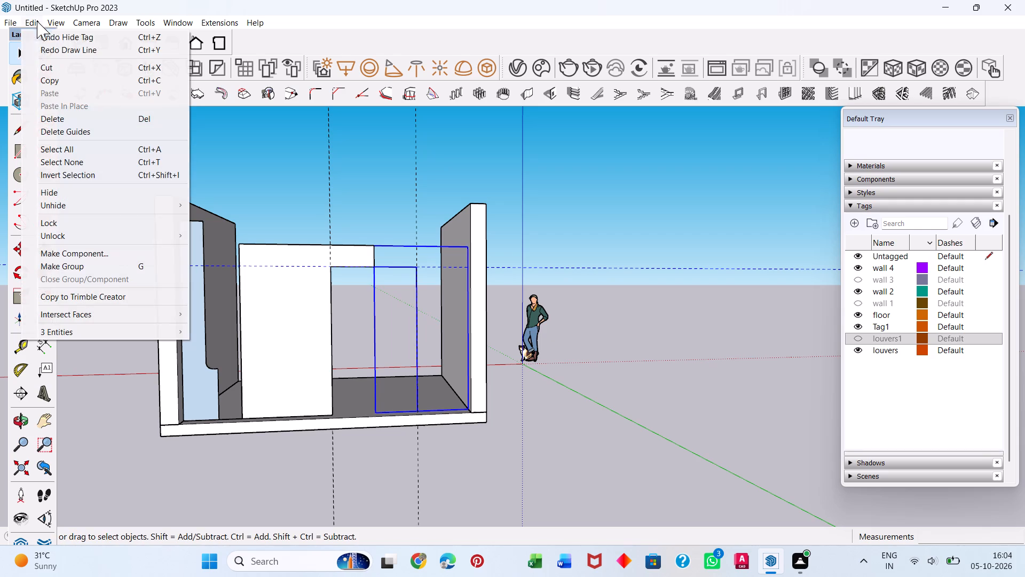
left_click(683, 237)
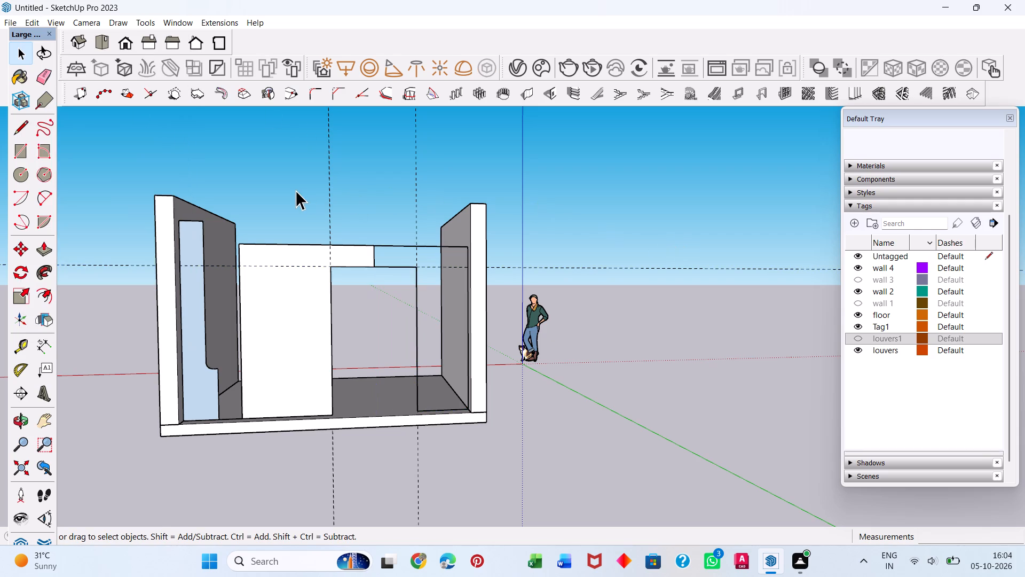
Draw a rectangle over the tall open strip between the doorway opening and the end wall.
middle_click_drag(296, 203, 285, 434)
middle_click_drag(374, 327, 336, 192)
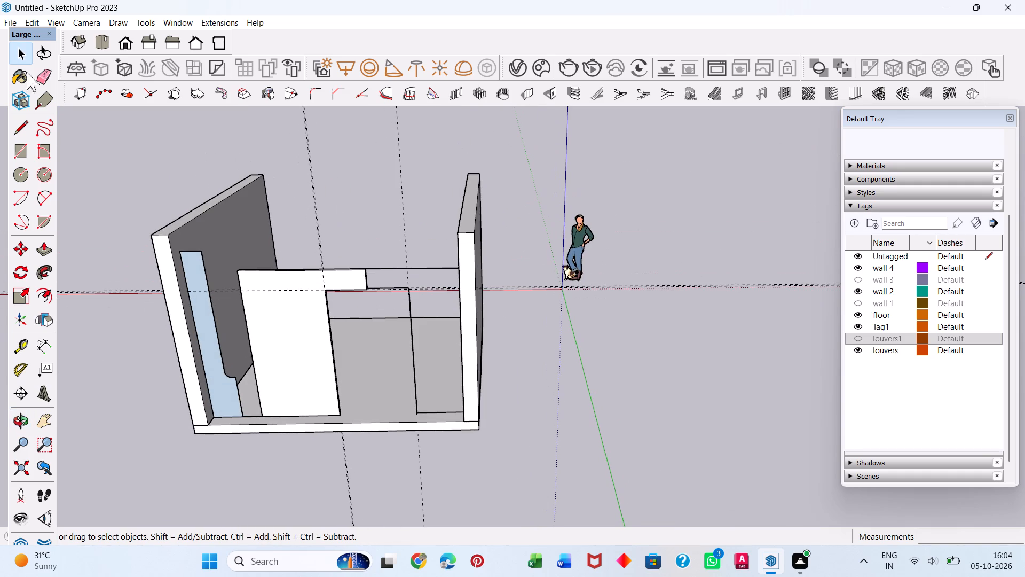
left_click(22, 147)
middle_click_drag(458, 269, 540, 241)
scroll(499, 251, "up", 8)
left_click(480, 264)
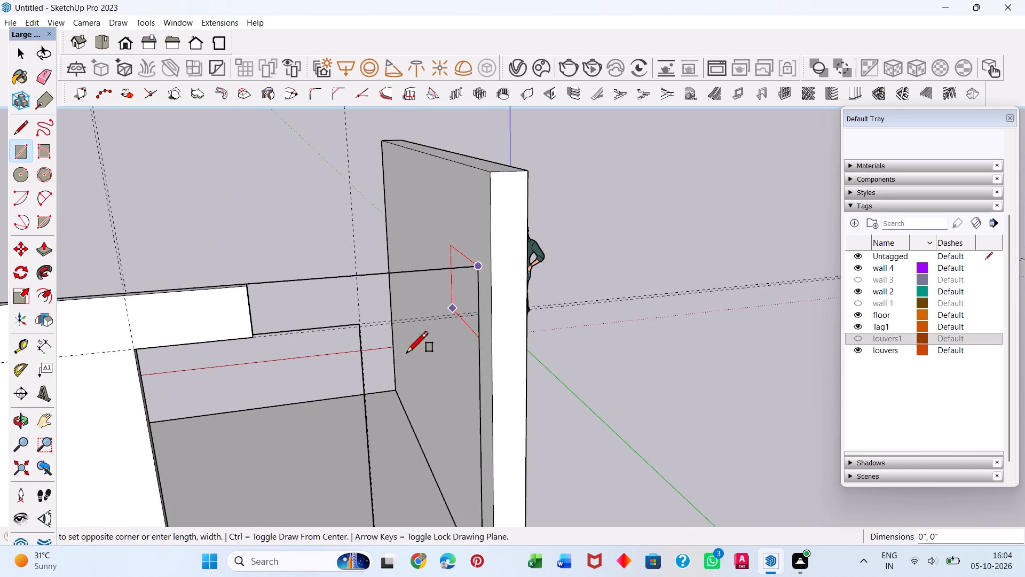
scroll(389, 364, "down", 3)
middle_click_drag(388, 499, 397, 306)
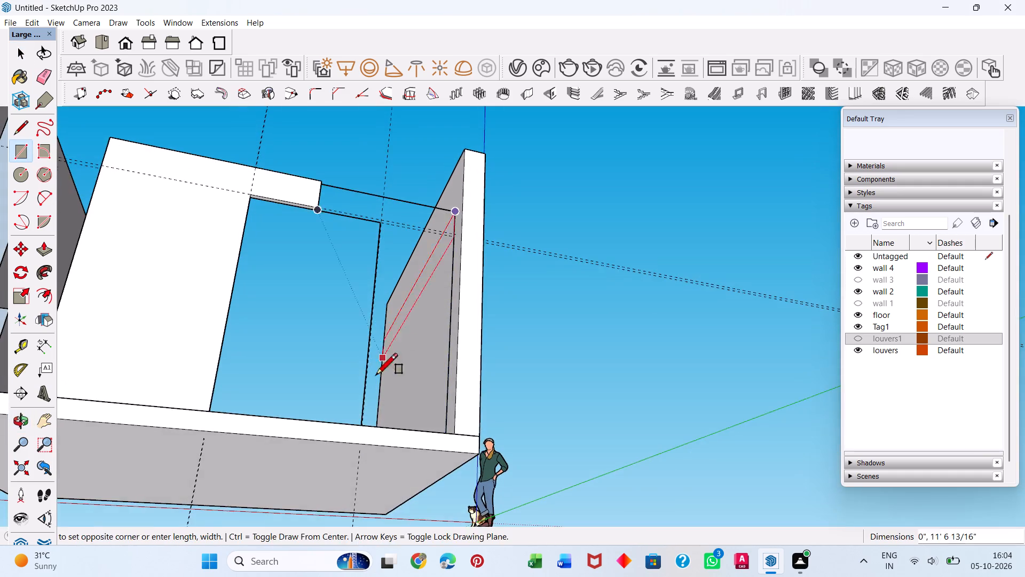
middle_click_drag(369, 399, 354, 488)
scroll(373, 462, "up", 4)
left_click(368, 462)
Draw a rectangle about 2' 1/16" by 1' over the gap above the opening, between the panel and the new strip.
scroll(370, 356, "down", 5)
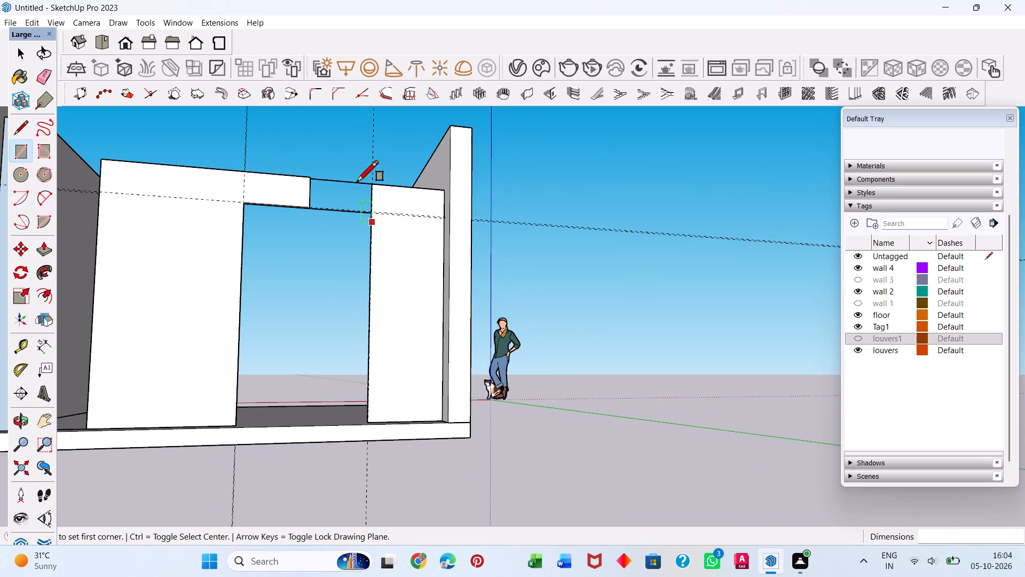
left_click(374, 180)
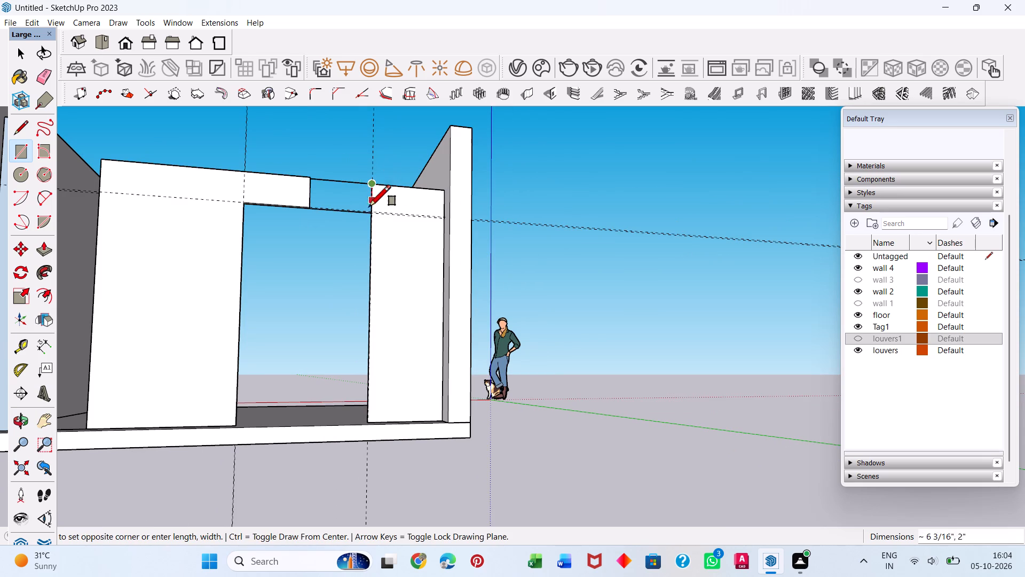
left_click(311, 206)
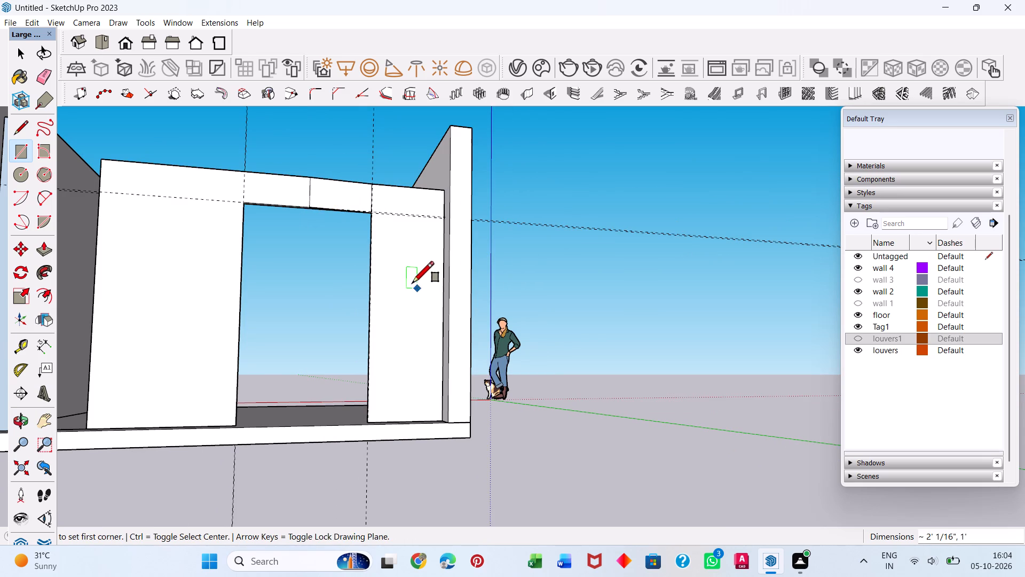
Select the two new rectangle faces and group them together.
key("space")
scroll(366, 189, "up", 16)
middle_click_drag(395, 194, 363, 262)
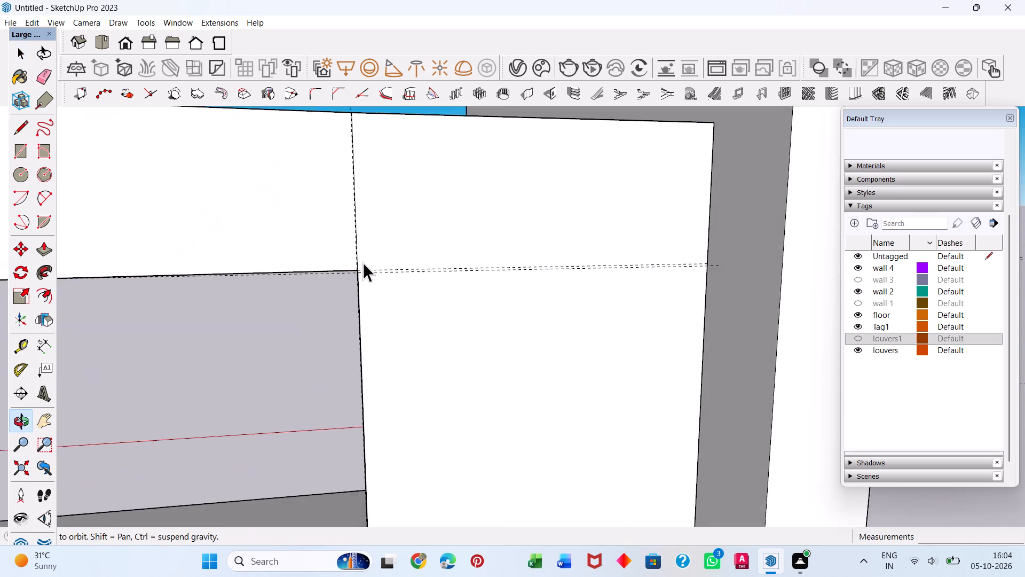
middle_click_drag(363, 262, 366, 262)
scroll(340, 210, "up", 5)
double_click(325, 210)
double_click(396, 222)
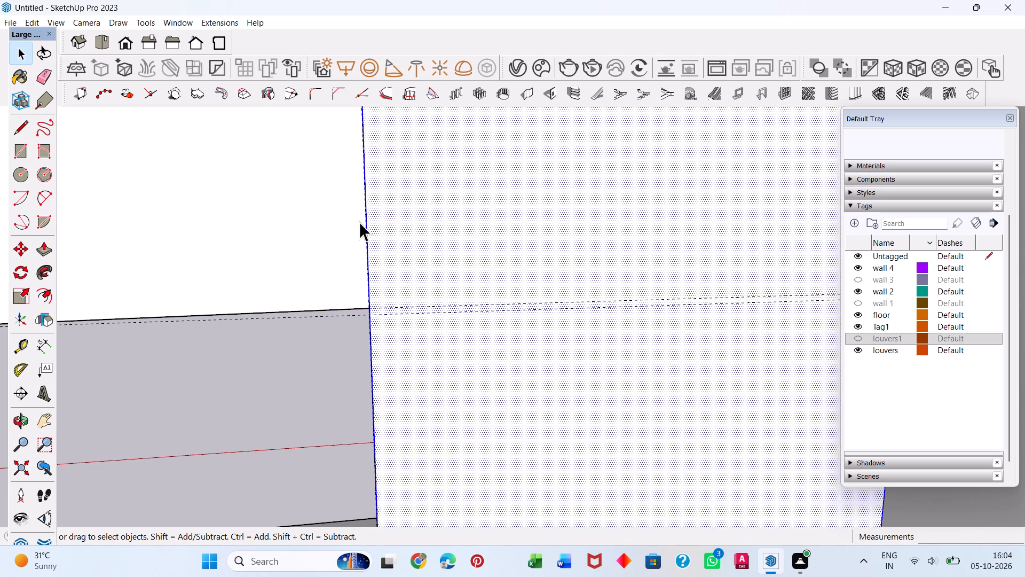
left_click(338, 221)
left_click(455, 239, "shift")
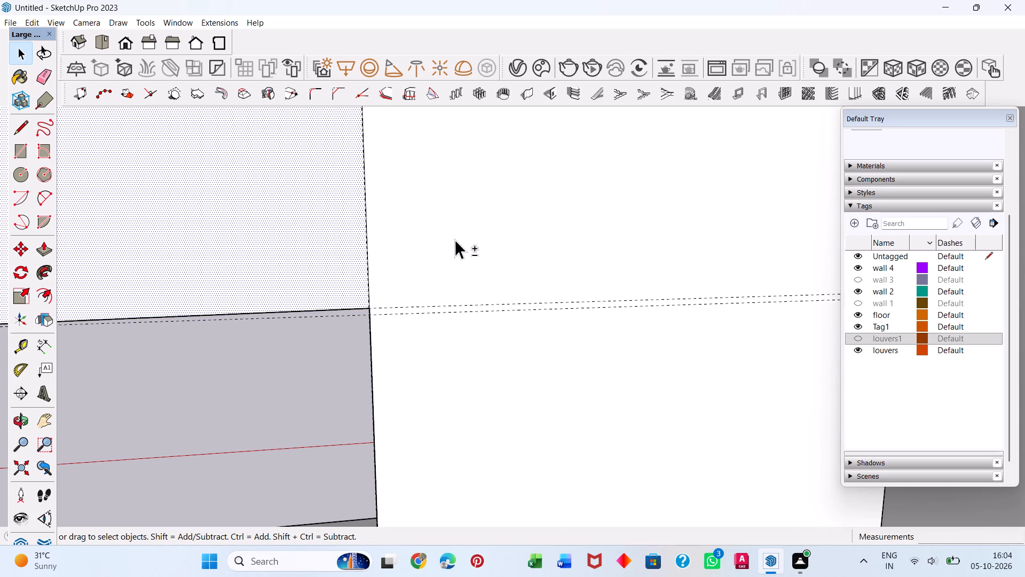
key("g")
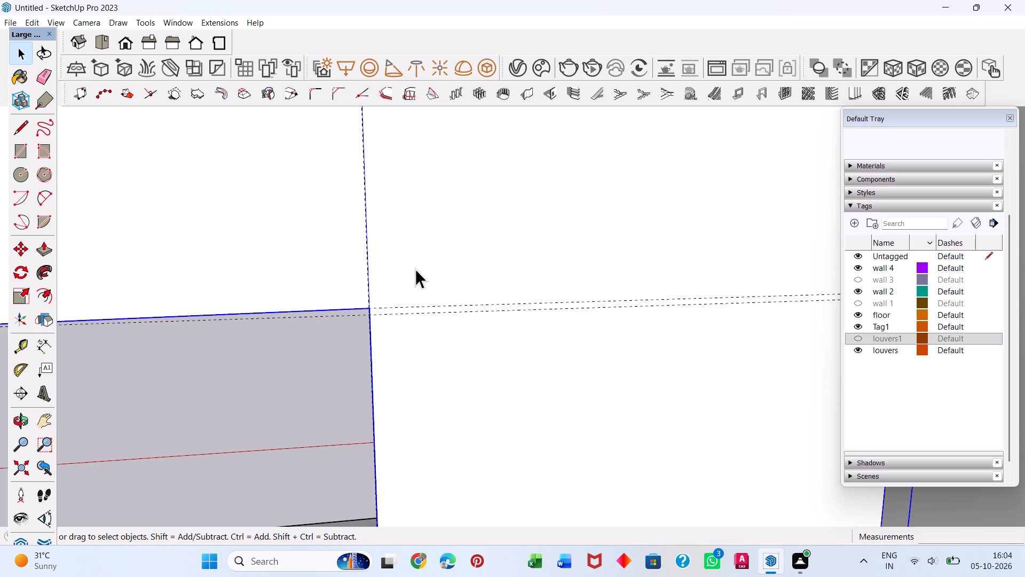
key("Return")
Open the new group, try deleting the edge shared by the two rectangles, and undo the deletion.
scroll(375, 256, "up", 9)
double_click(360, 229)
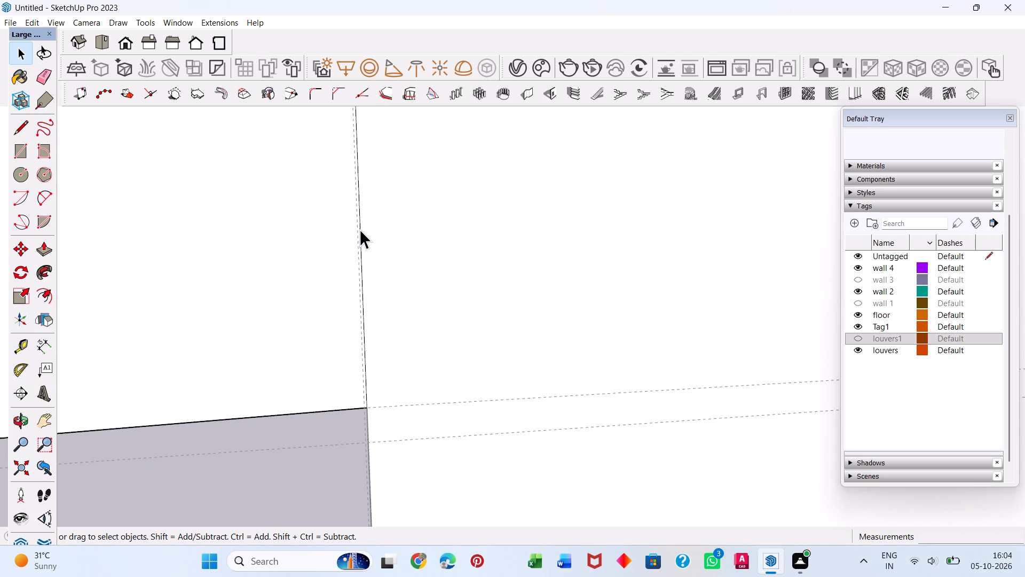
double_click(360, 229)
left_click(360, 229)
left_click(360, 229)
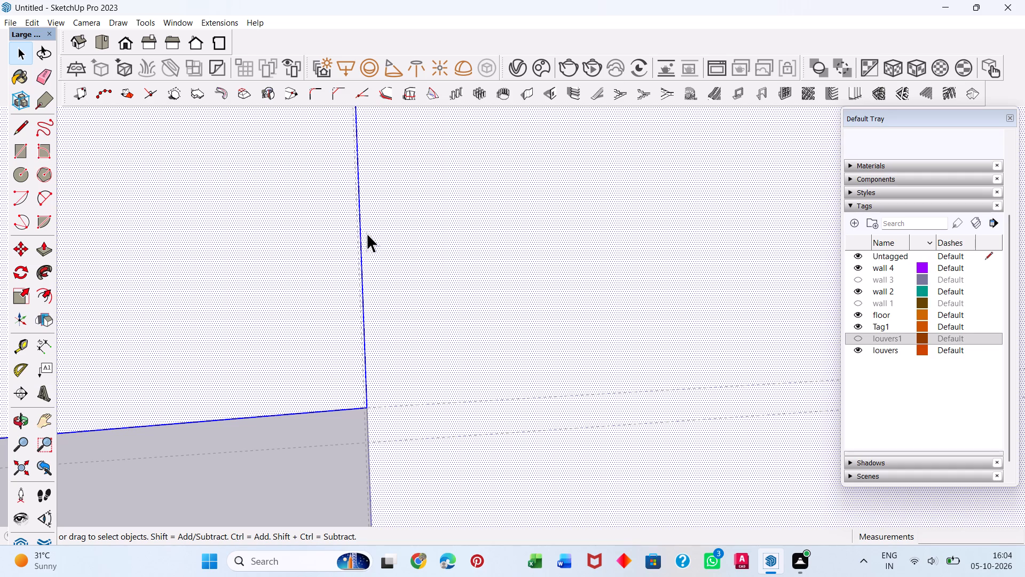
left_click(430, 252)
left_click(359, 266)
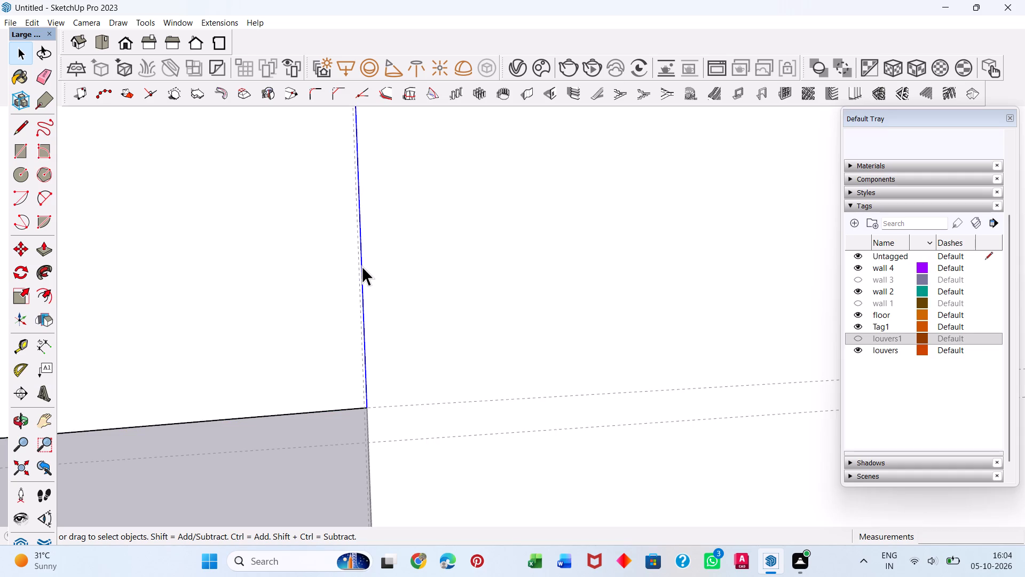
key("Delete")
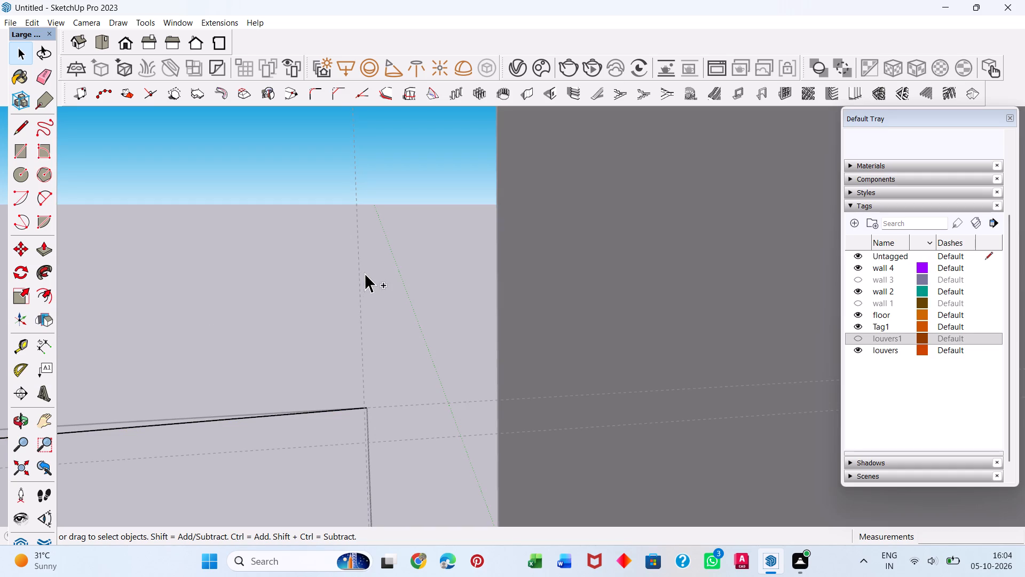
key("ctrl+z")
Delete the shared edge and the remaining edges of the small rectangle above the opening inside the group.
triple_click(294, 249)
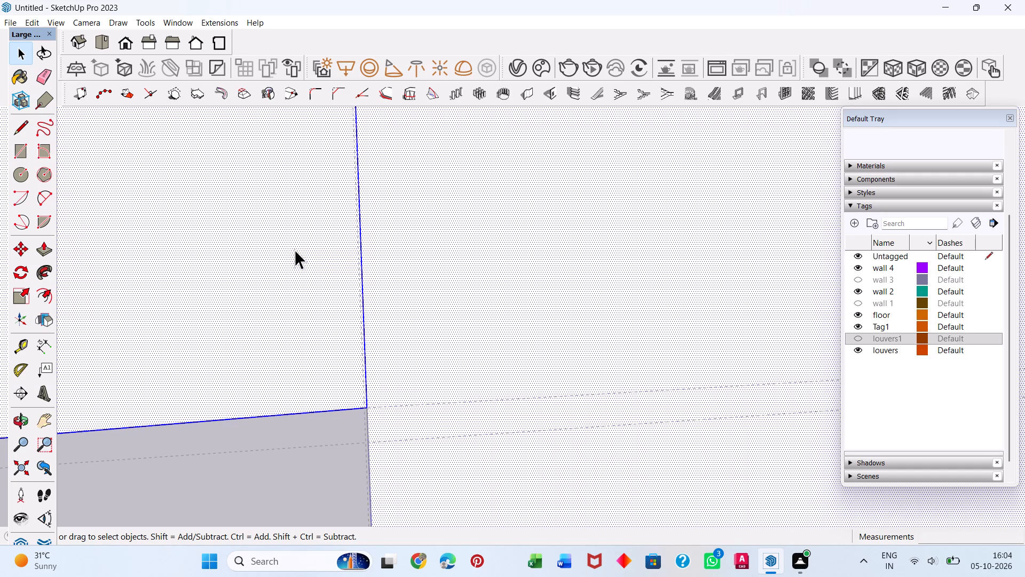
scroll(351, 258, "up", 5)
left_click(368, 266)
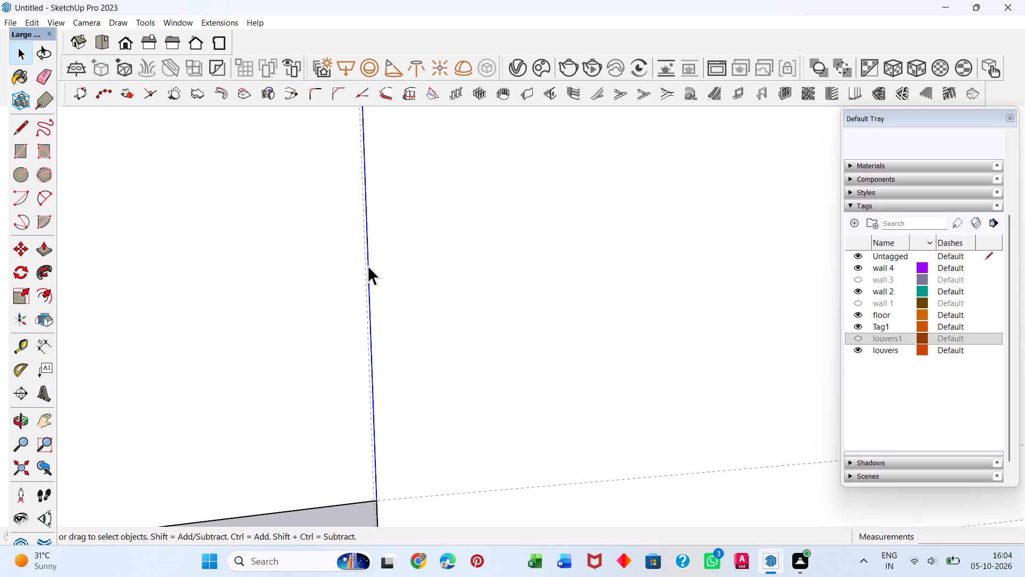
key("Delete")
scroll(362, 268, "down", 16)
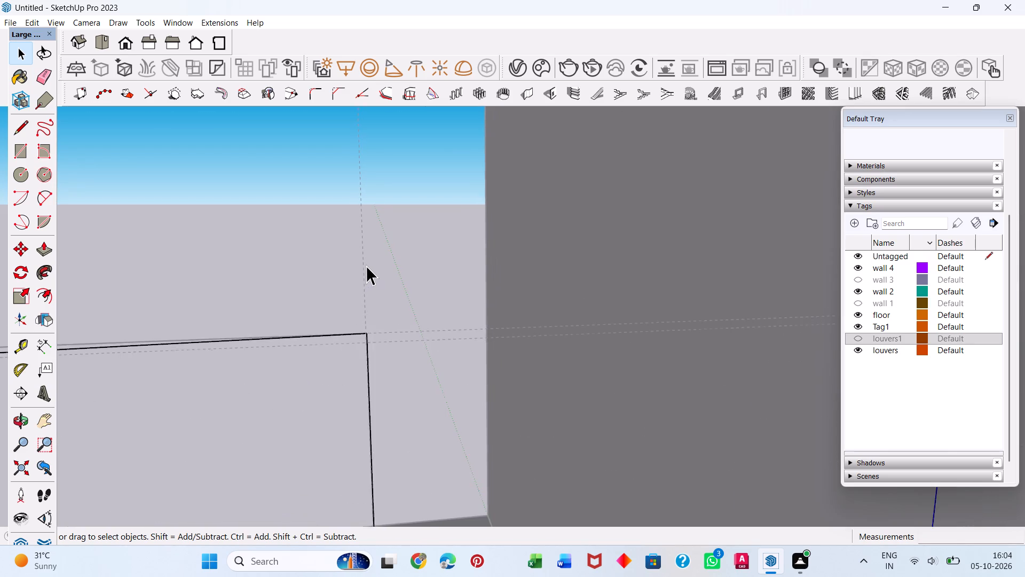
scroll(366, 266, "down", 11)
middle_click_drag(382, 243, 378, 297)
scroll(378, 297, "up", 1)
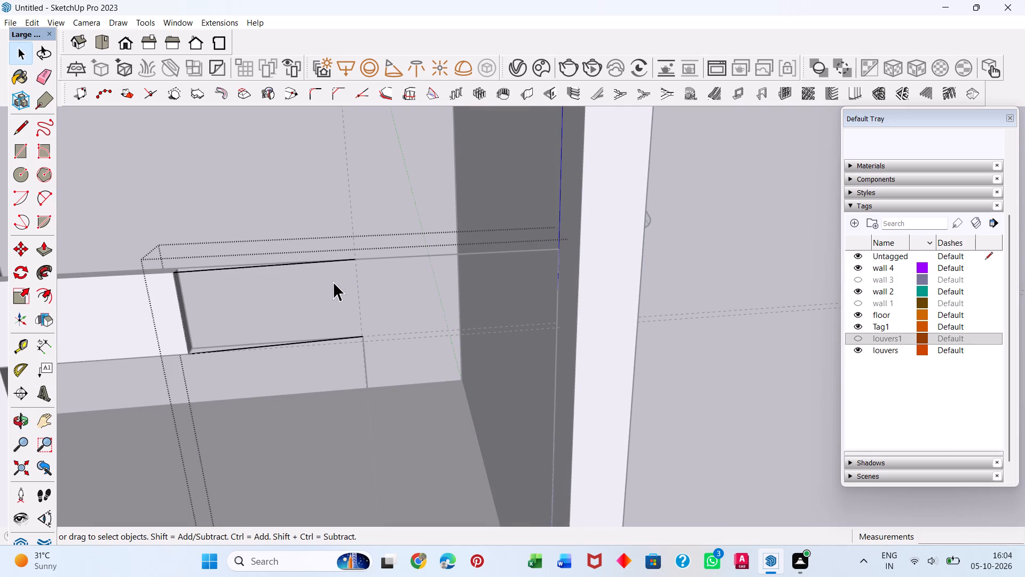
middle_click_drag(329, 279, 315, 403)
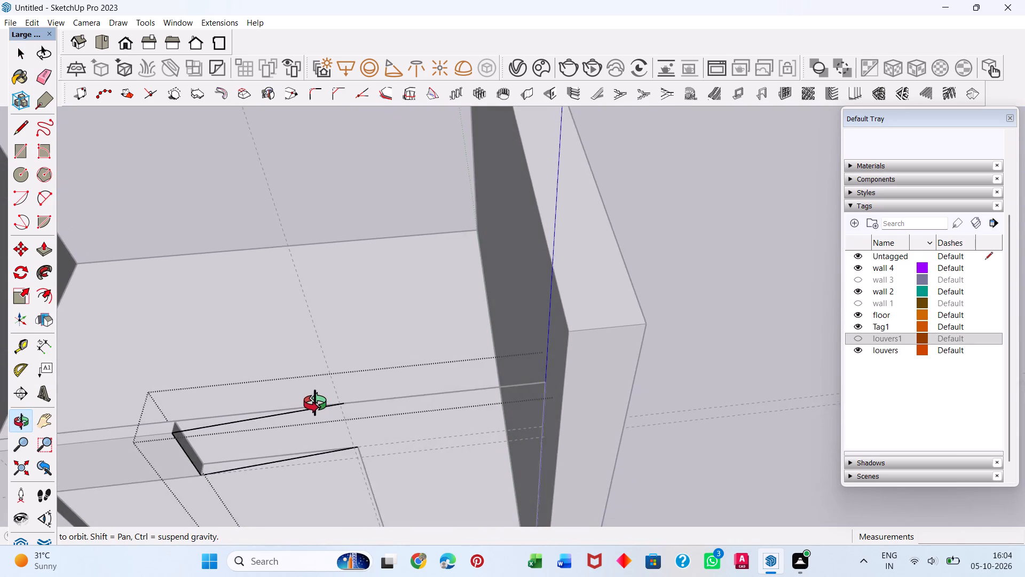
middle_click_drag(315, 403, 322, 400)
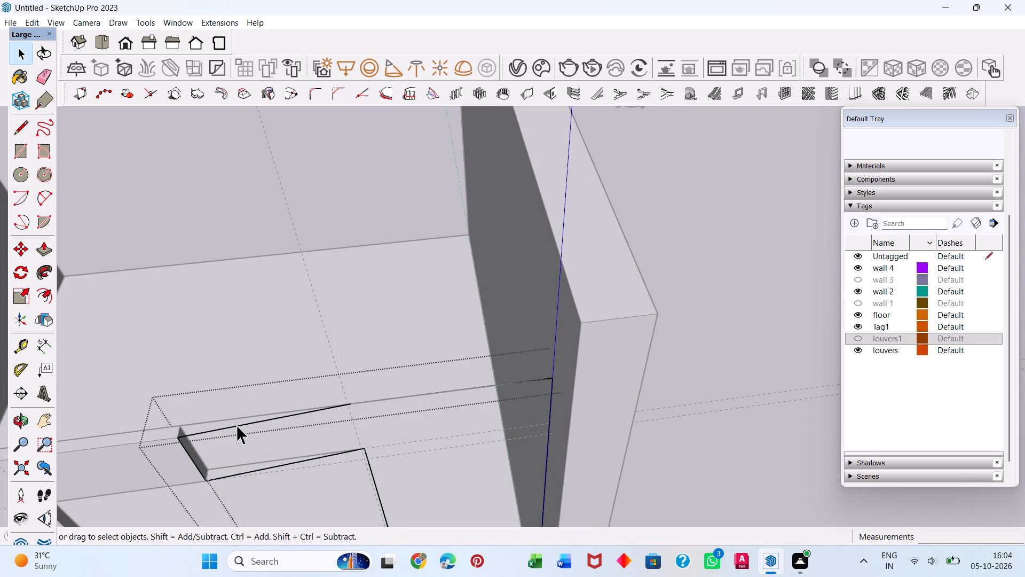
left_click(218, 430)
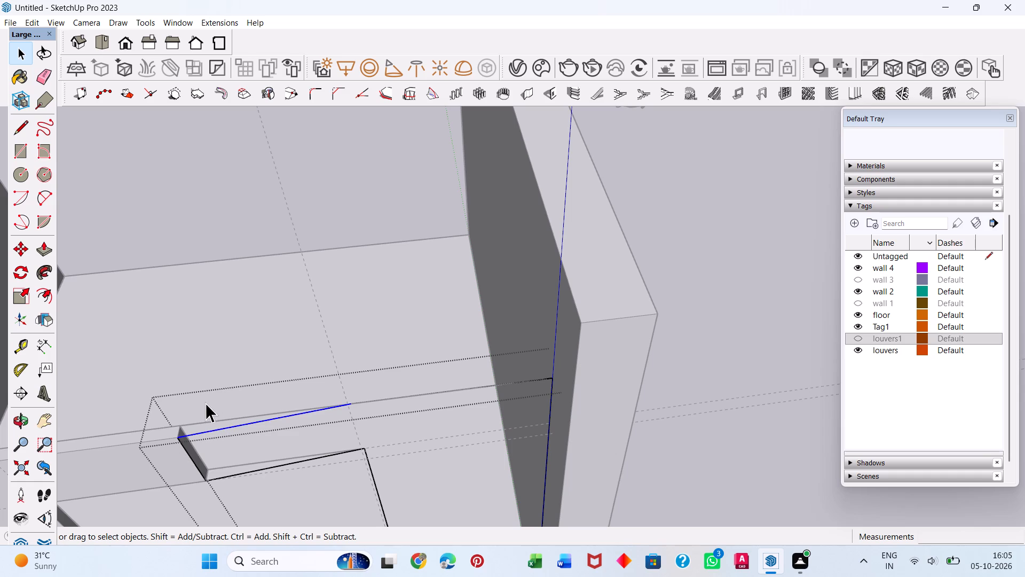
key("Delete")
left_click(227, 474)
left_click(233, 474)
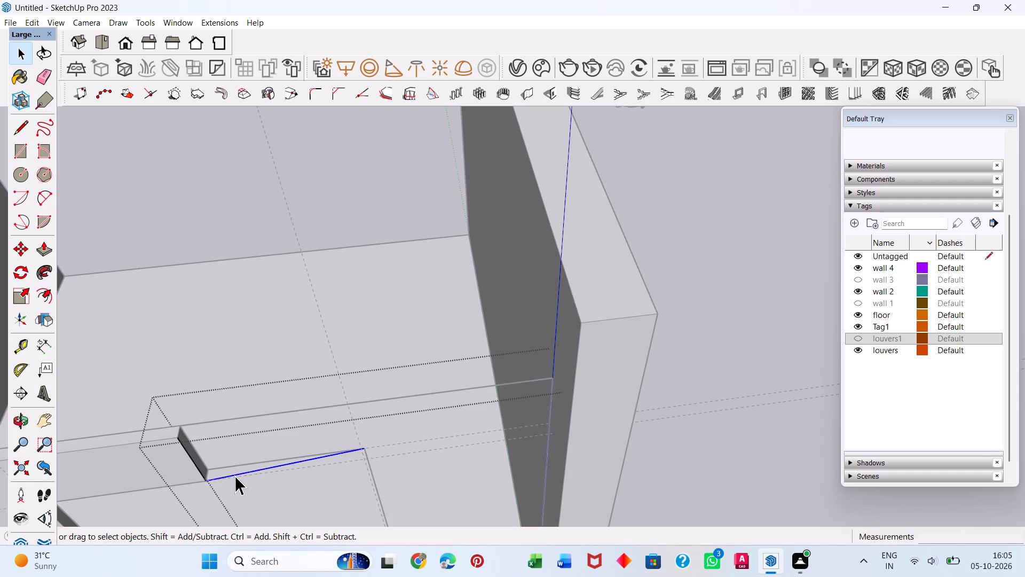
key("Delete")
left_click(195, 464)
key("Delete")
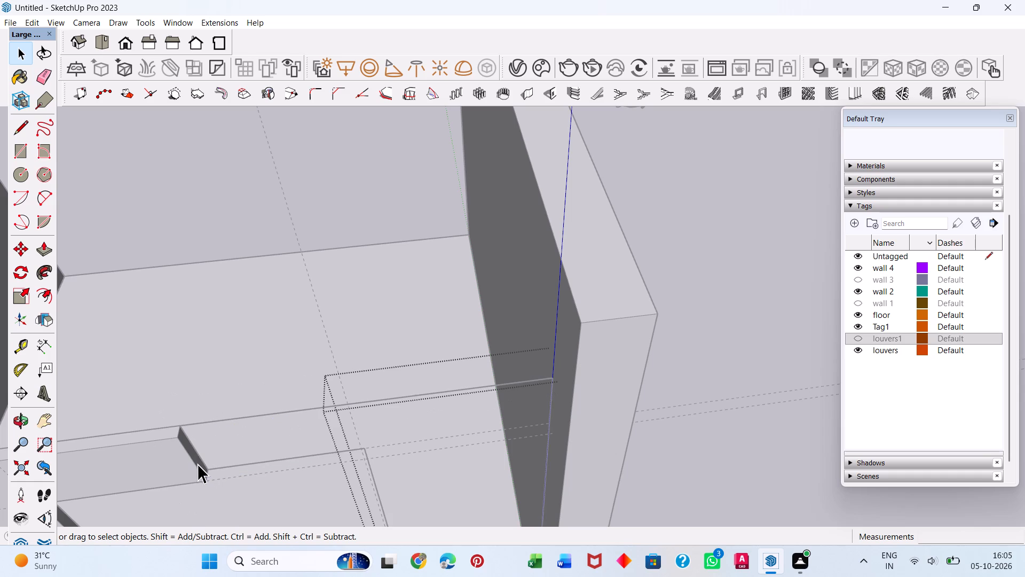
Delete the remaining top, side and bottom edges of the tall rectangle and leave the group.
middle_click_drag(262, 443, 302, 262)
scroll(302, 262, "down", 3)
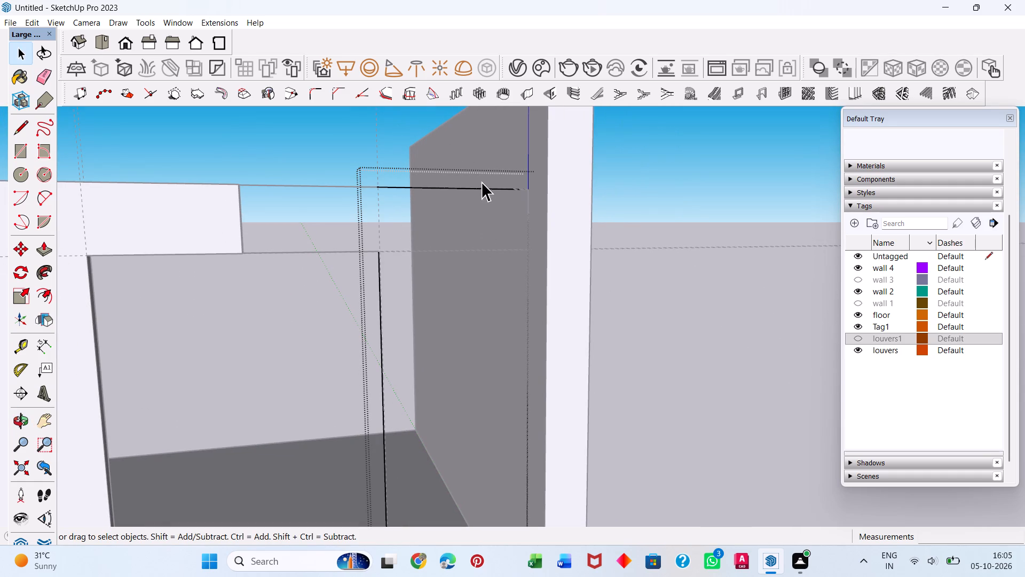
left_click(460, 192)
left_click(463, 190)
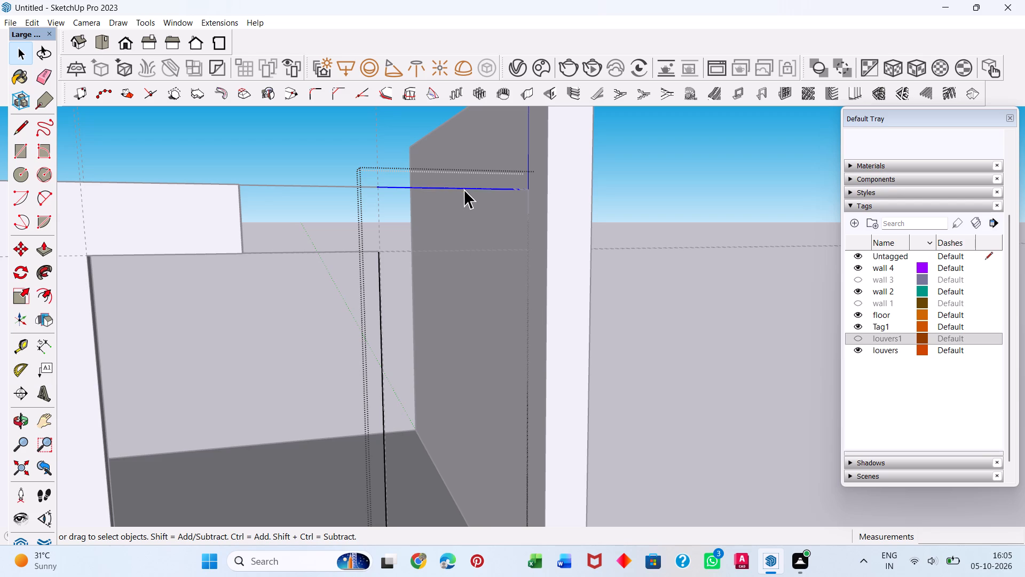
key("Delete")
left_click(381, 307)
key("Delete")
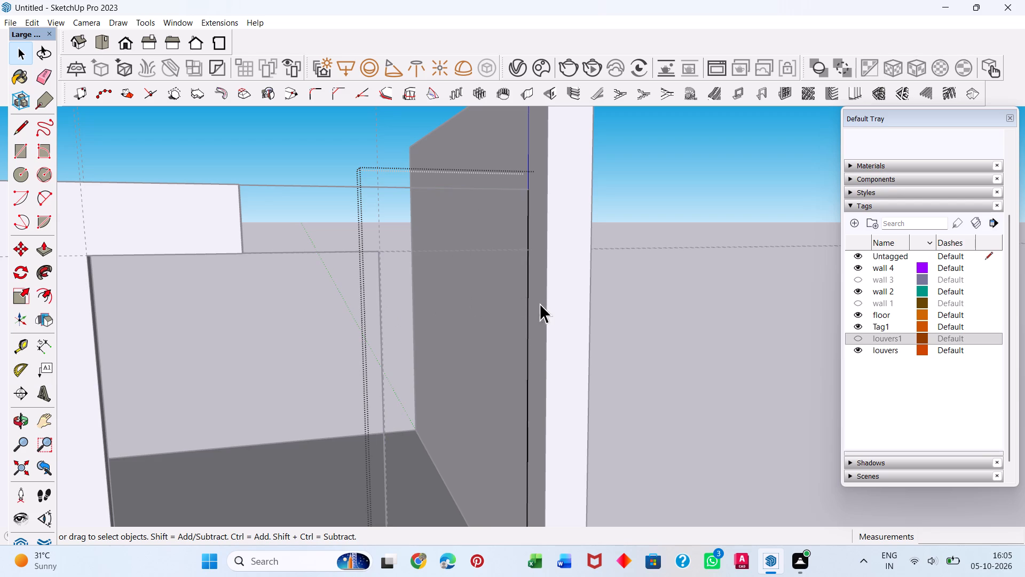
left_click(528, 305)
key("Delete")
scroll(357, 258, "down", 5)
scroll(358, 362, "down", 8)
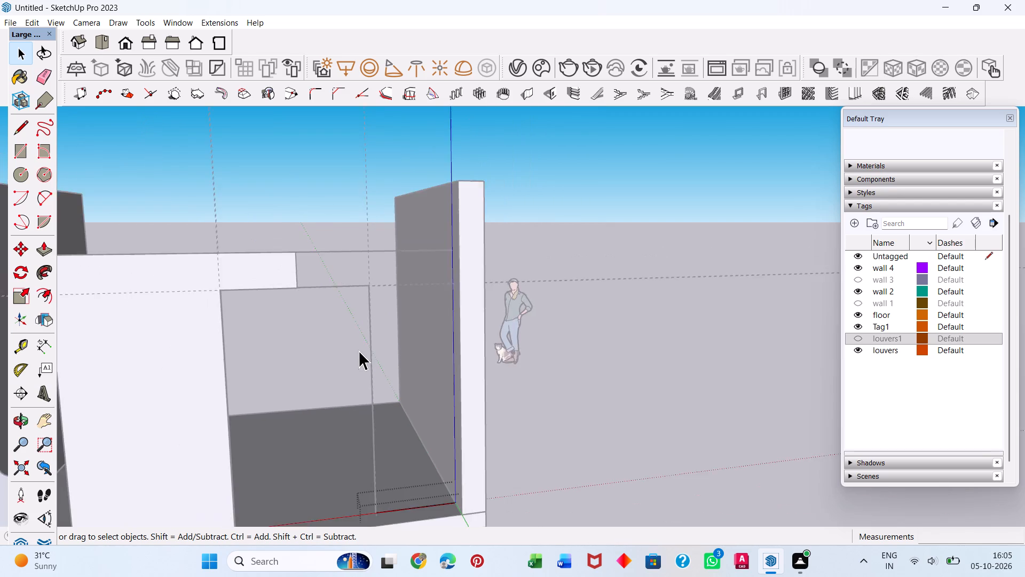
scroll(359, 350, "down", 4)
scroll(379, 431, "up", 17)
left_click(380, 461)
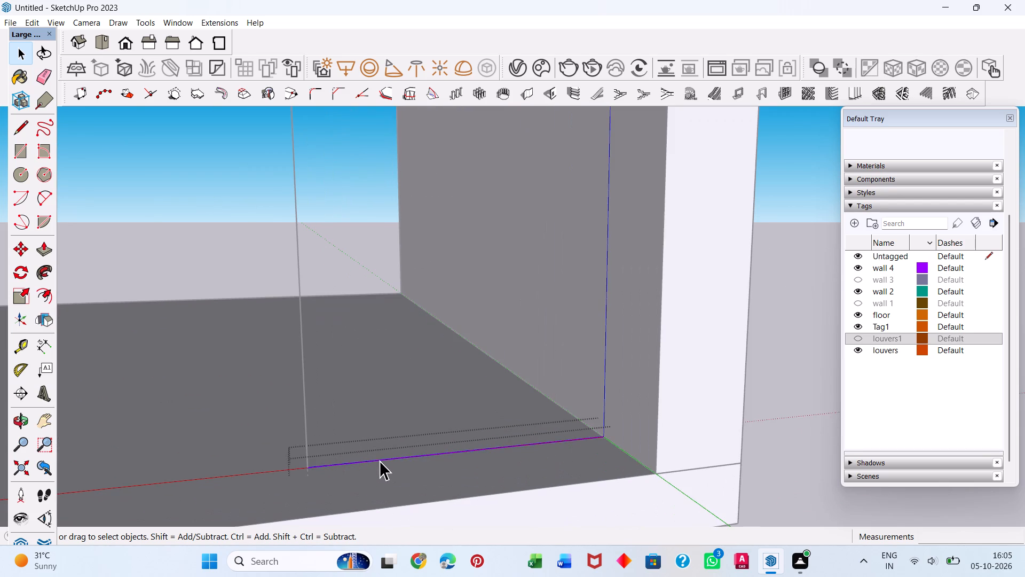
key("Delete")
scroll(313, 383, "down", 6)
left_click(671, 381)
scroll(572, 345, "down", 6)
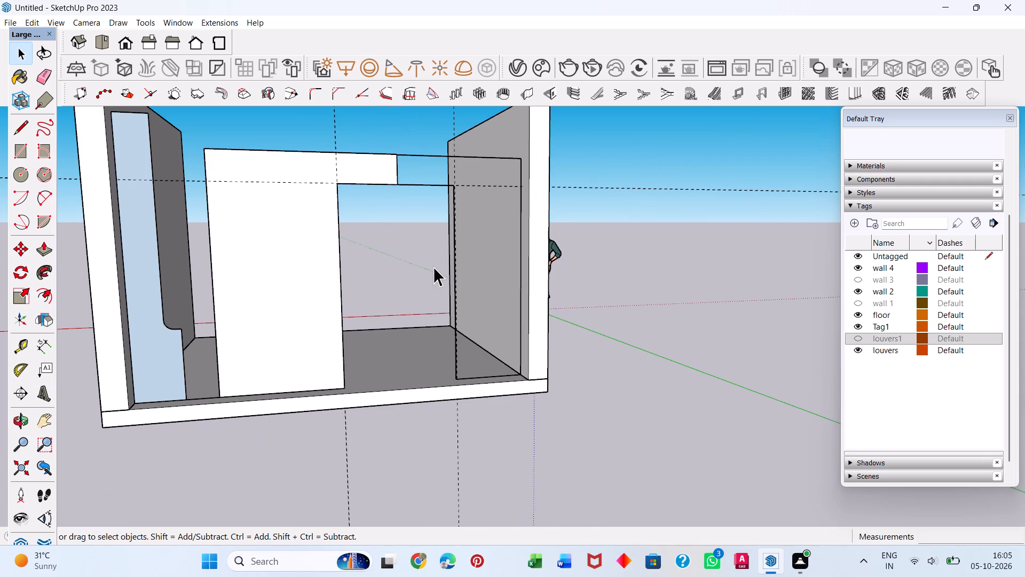
Examine the existing outline group around the open section and its top edge, and close the group.
left_click(457, 255)
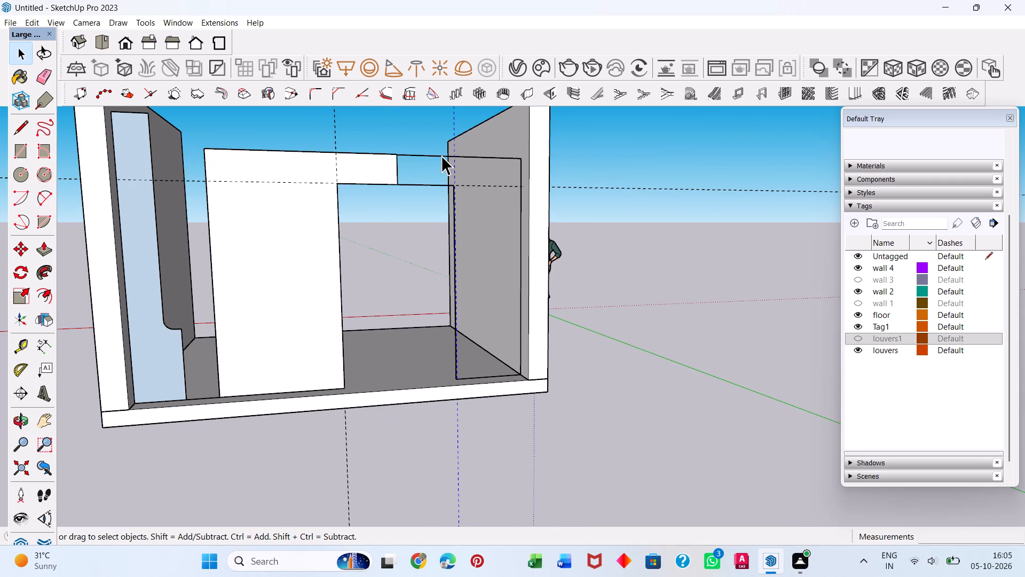
double_click(441, 155)
middle_click_drag(426, 181, 337, 333)
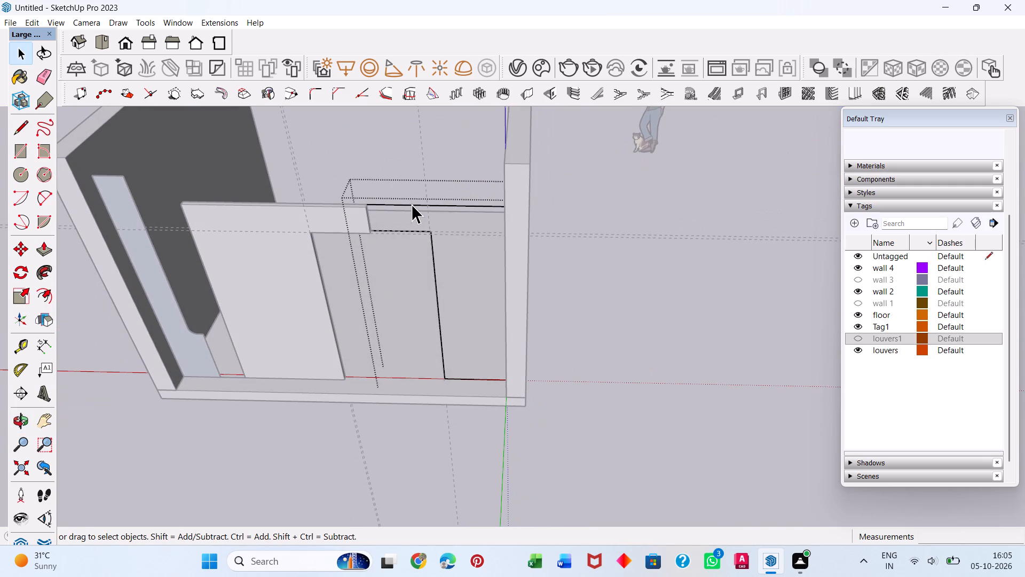
left_click(409, 204)
double_click(409, 204)
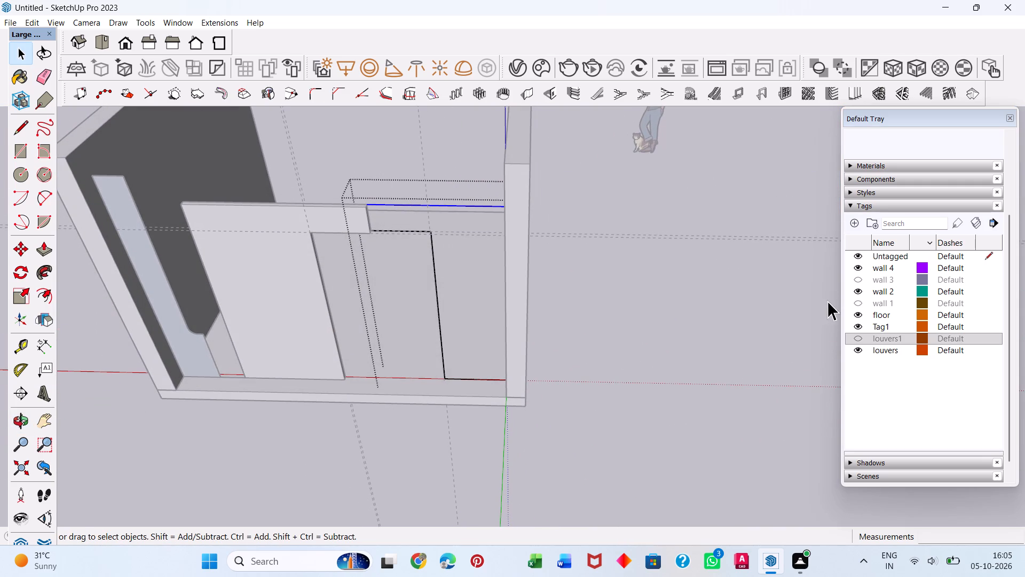
left_click(789, 300)
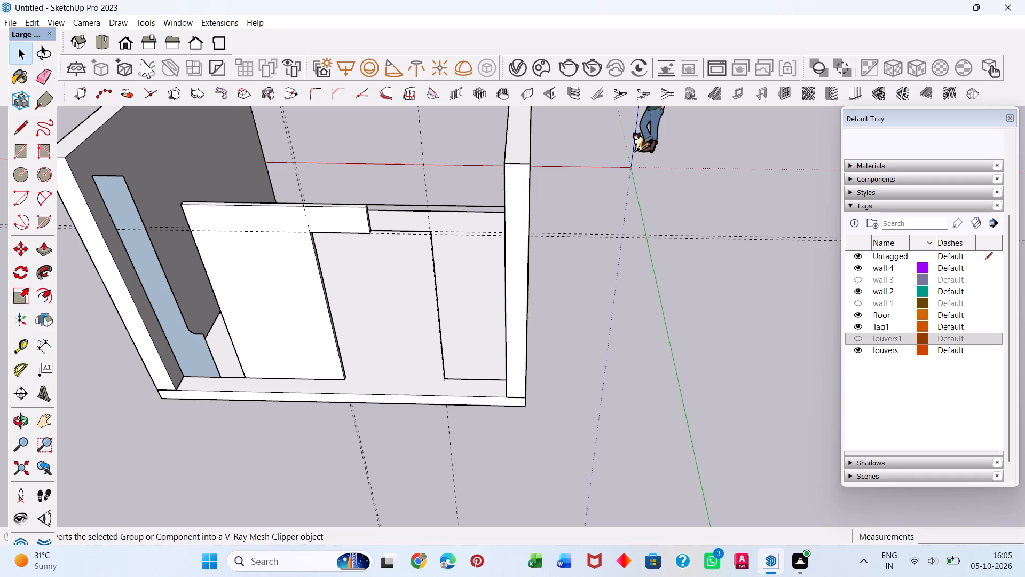
Open the outline group beside the plain panel and draw a rectangle 1' by about 4' 6 1/16" across its upper strip.
left_click(479, 287)
middle_click_drag(435, 298, 493, 180)
scroll(437, 295, "up", 1)
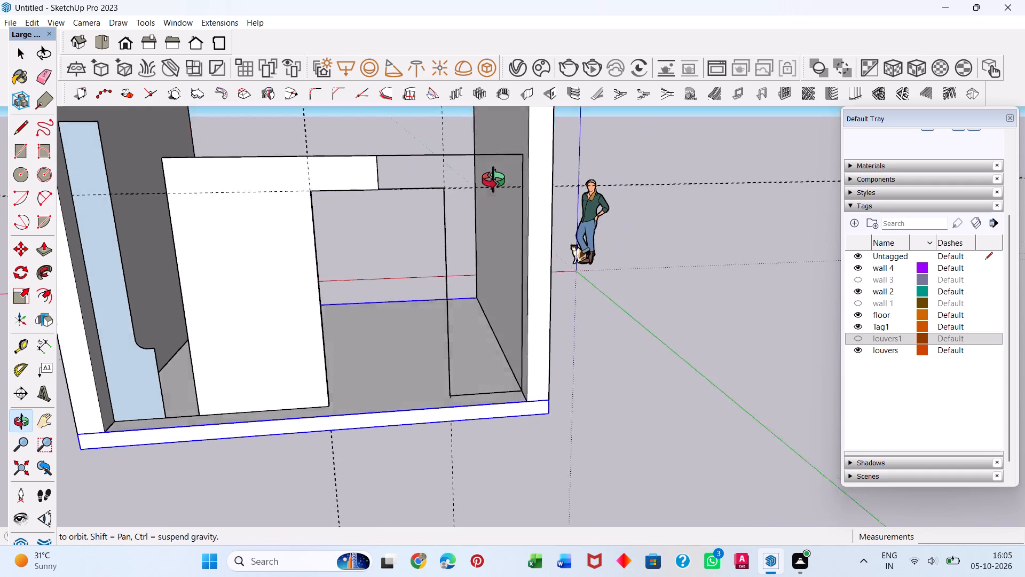
middle_click_drag(493, 180, 496, 161)
triple_click(298, 166)
triple_click(298, 166)
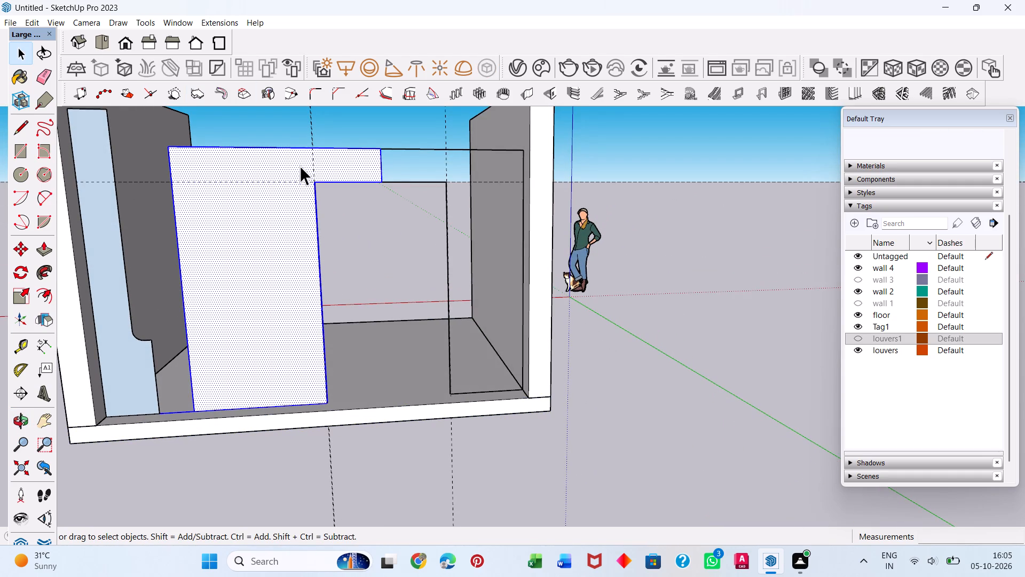
left_click(499, 255)
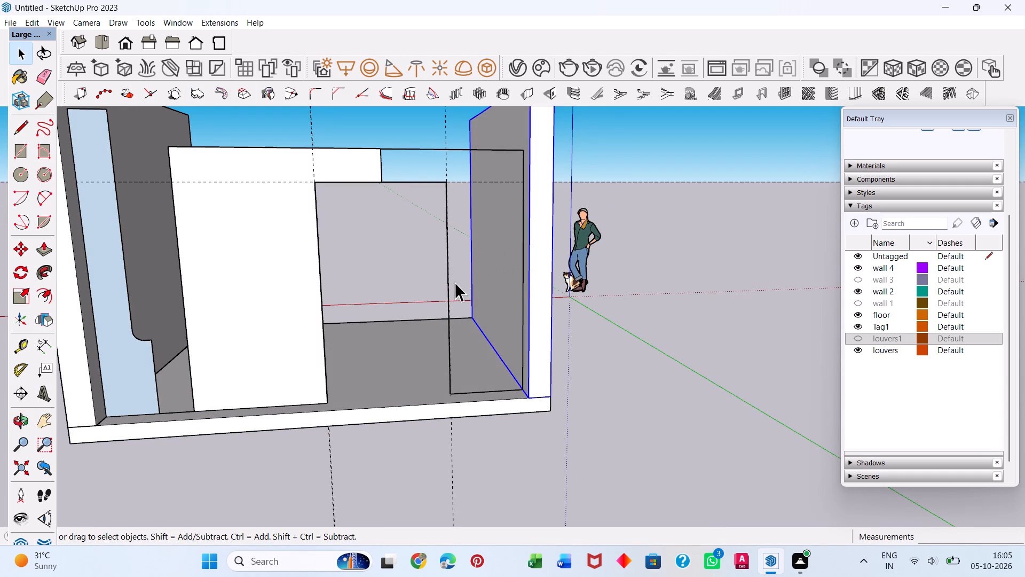
left_click(445, 285)
left_click(448, 285)
double_click(448, 285)
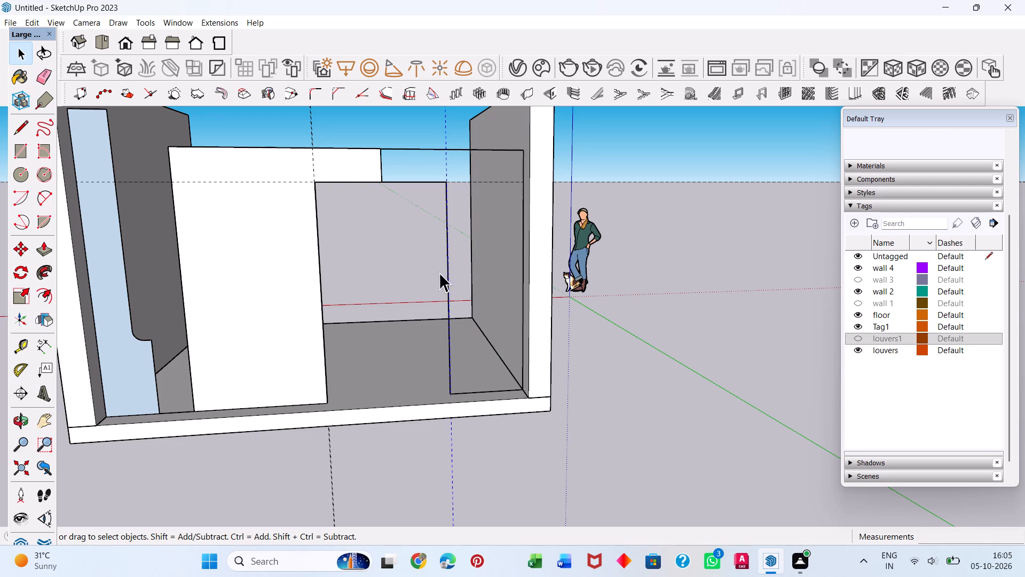
left_click(401, 146)
double_click(407, 150)
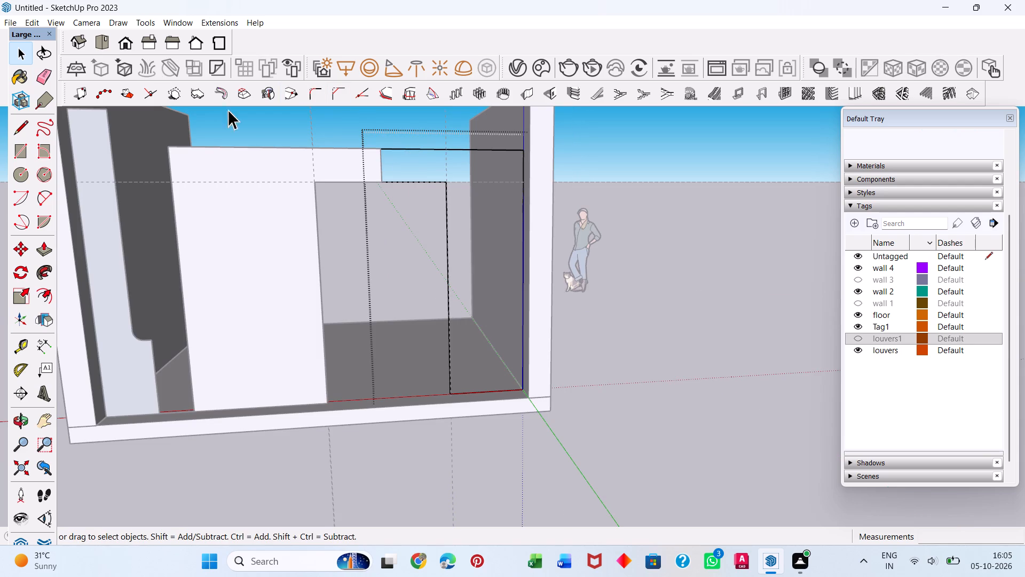
left_click(22, 156)
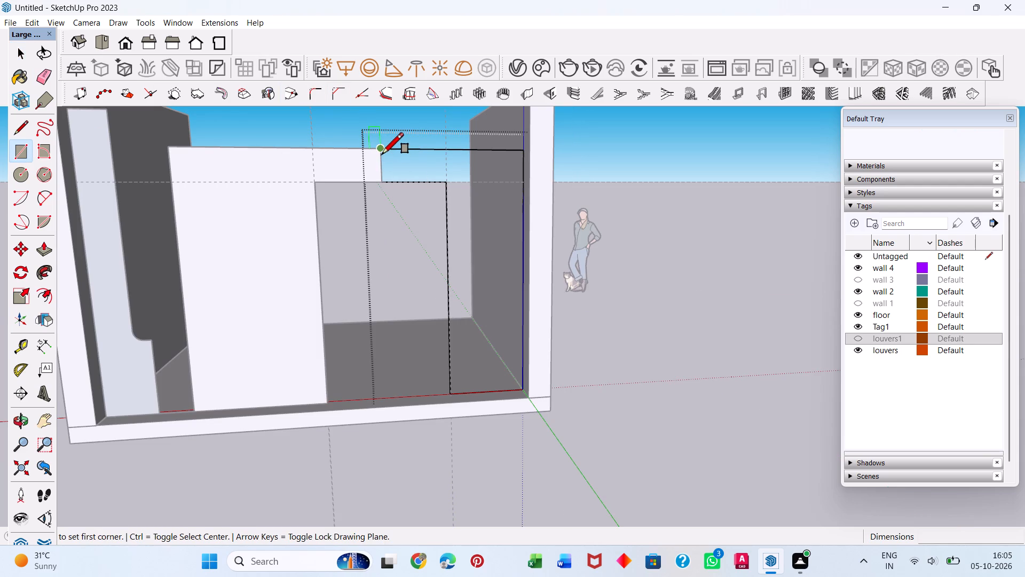
left_click(382, 151)
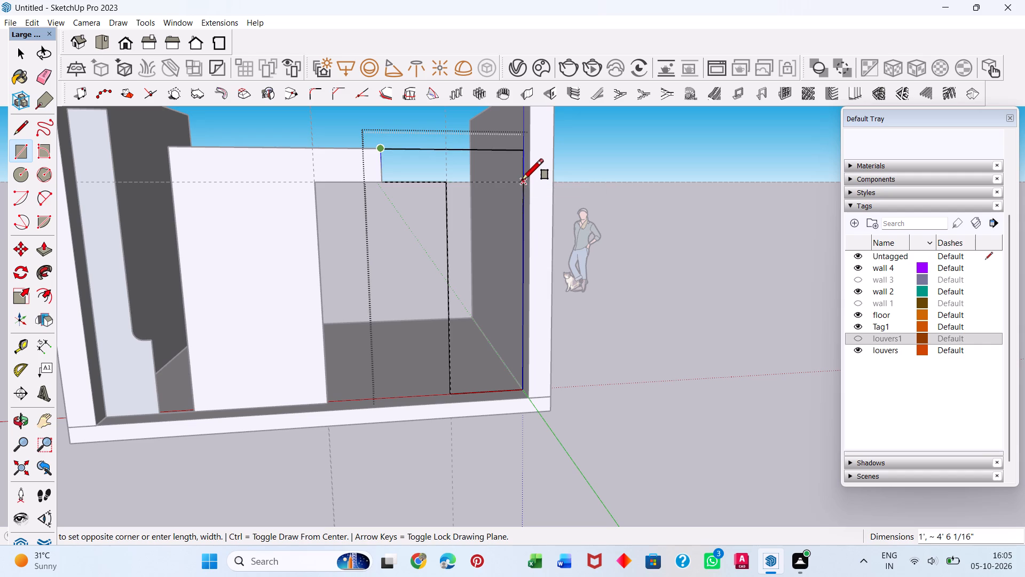
left_click(522, 183)
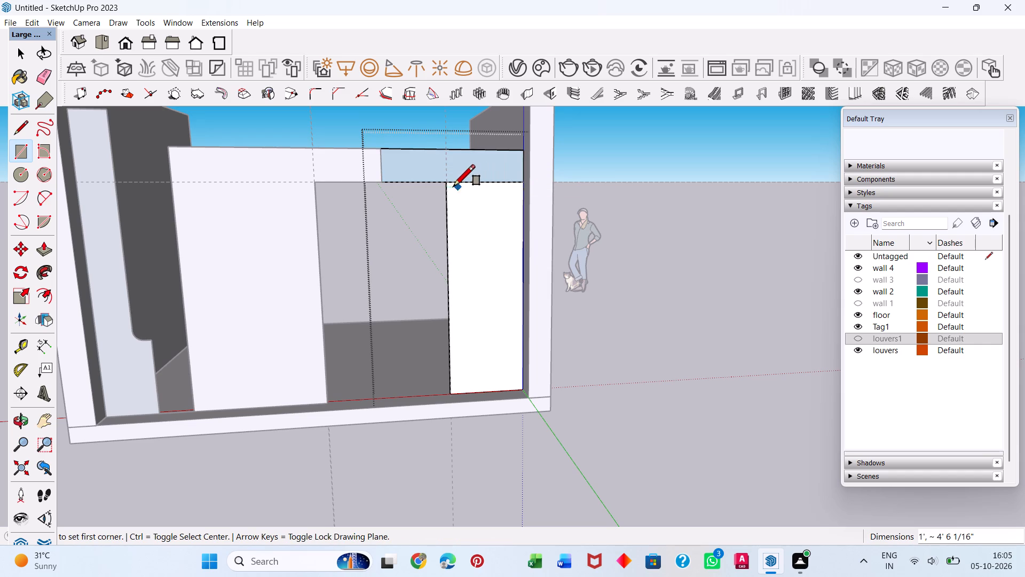
key("space")
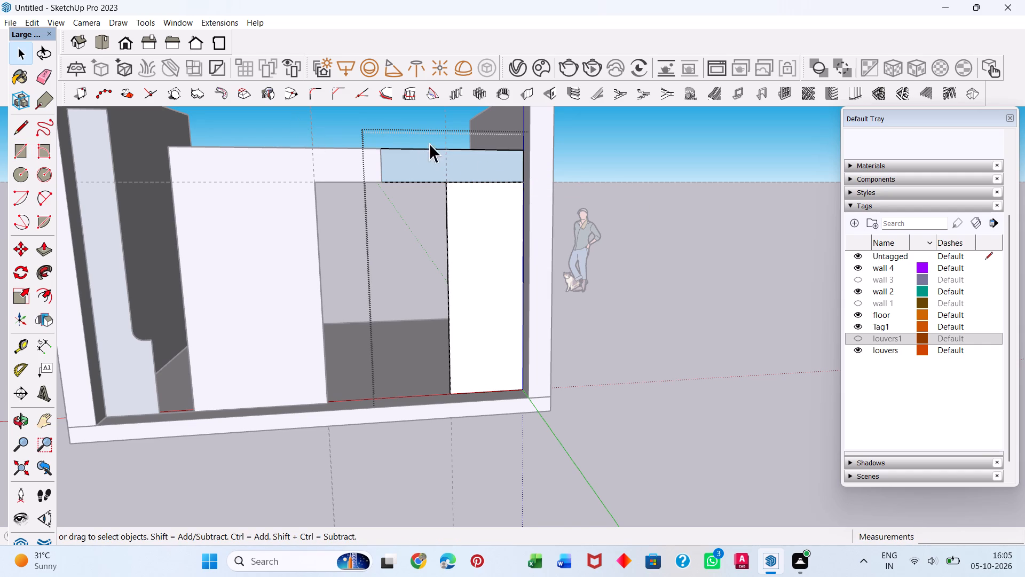
Delete the extra strip face above the opening and its leftover upper and lower edges.
middle_click_drag(429, 152, 392, 394)
scroll(404, 346, "down", 1)
scroll(378, 253, "up", 9)
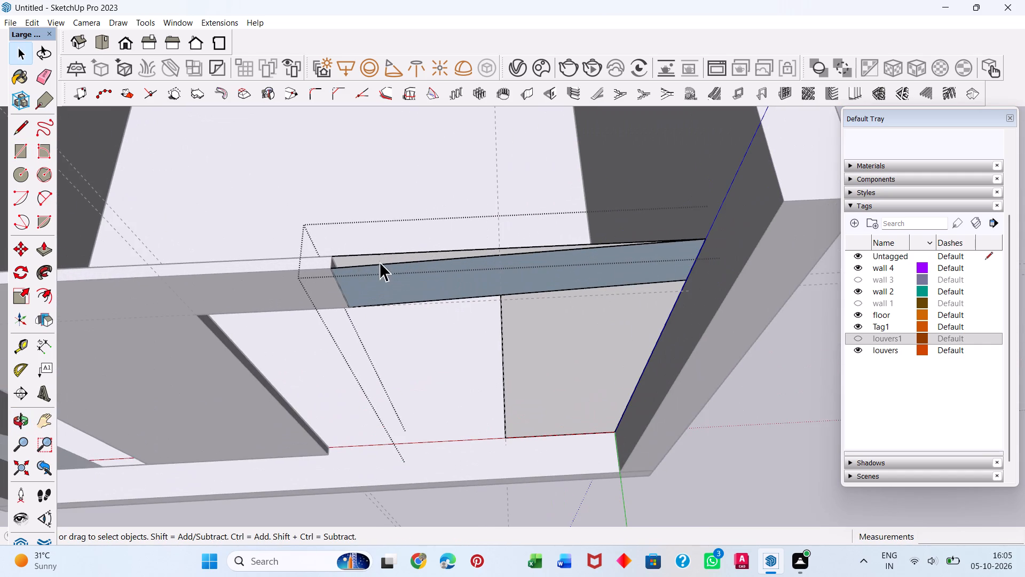
left_click(366, 268)
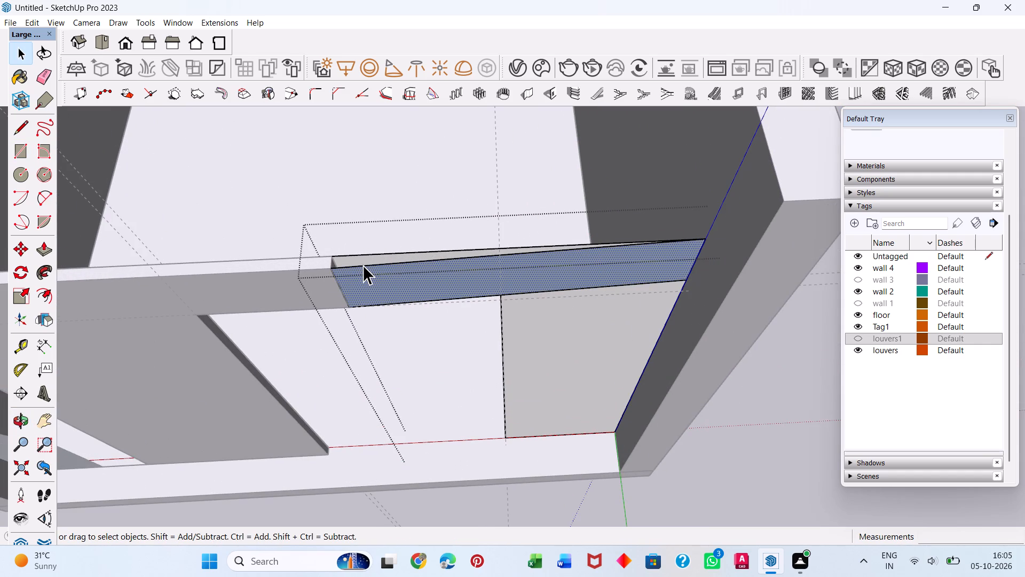
key("Delete")
left_click(361, 265)
key("Delete")
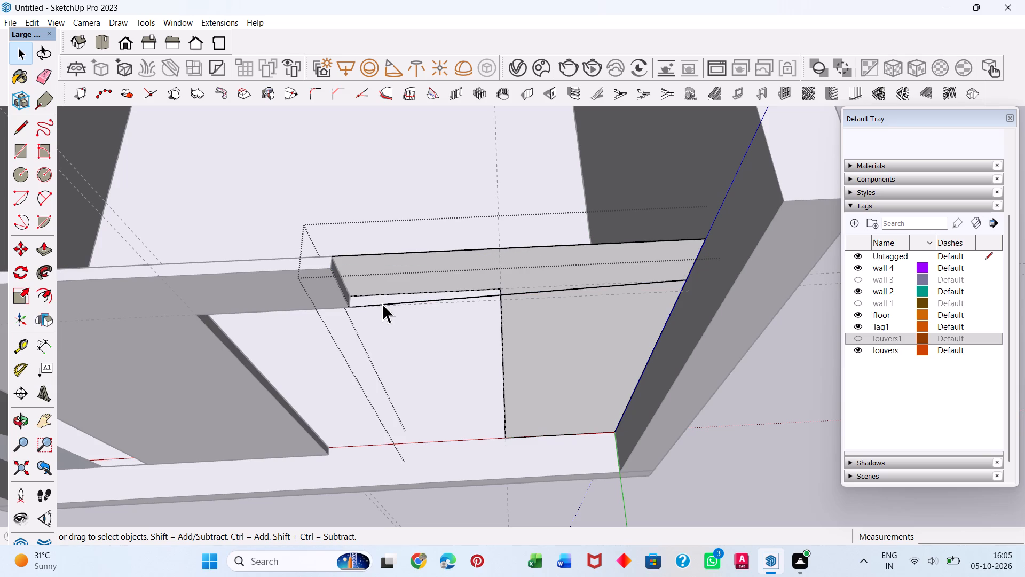
left_click(382, 303)
key("Delete")
Push/Pull the continuous L-shaped face 2" out to line up with the neighbouring panel.
middle_click_drag(389, 283, 375, 212)
scroll(389, 272, "up", 1)
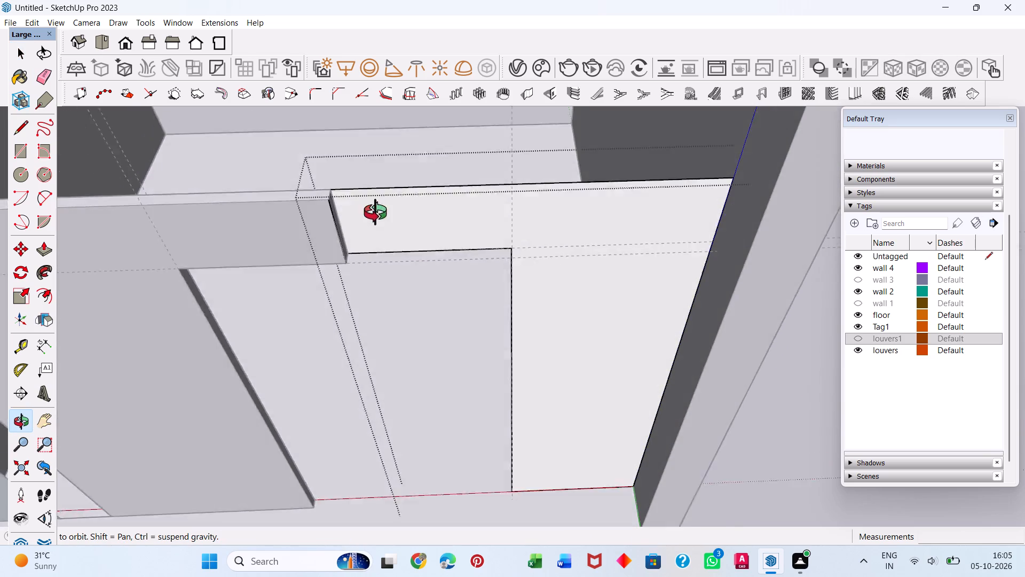
middle_click_drag(375, 212, 349, 202)
double_click(424, 214)
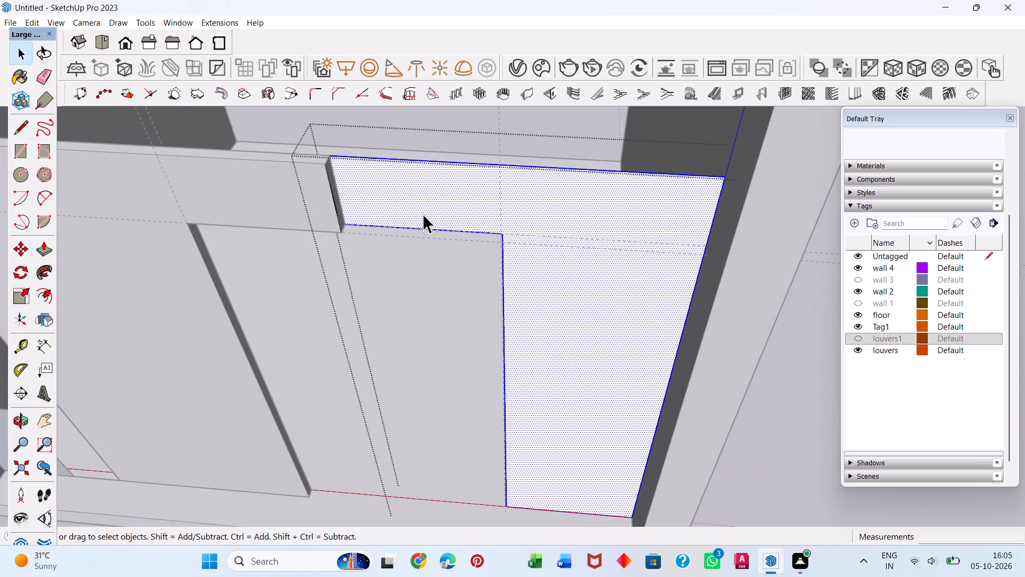
key("p")
left_click(445, 194)
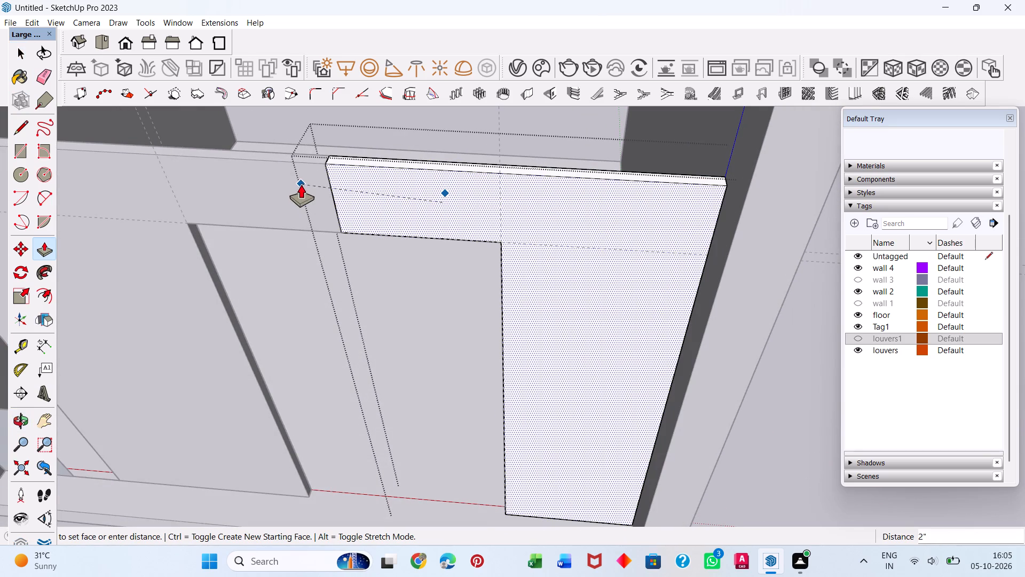
left_click(301, 184)
key("space")
Select all of the extruded L-shaped panel's geometry, make it a group, and leave the open outline group.
triple_click(534, 203)
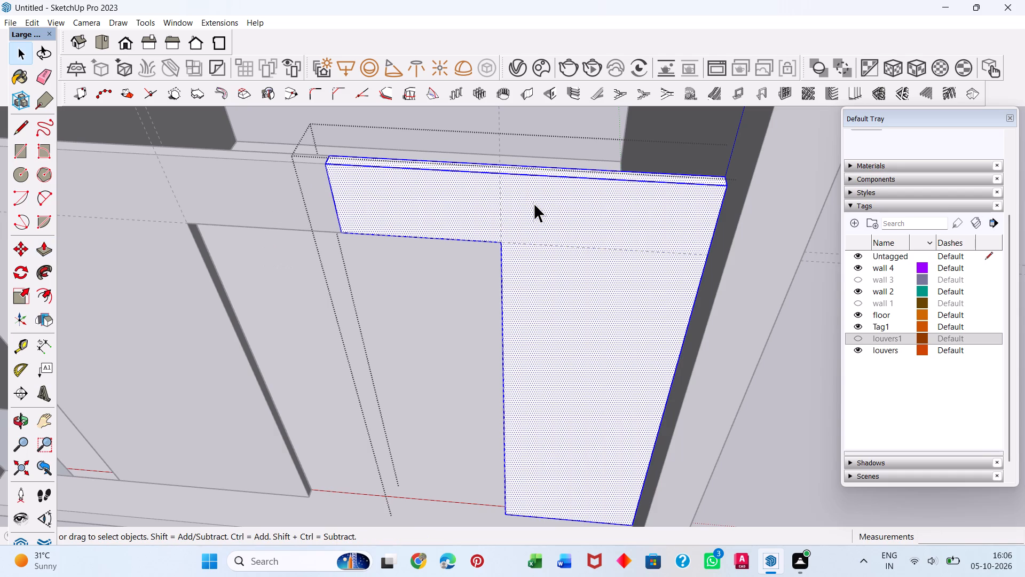
right_click(533, 203)
left_click(567, 302)
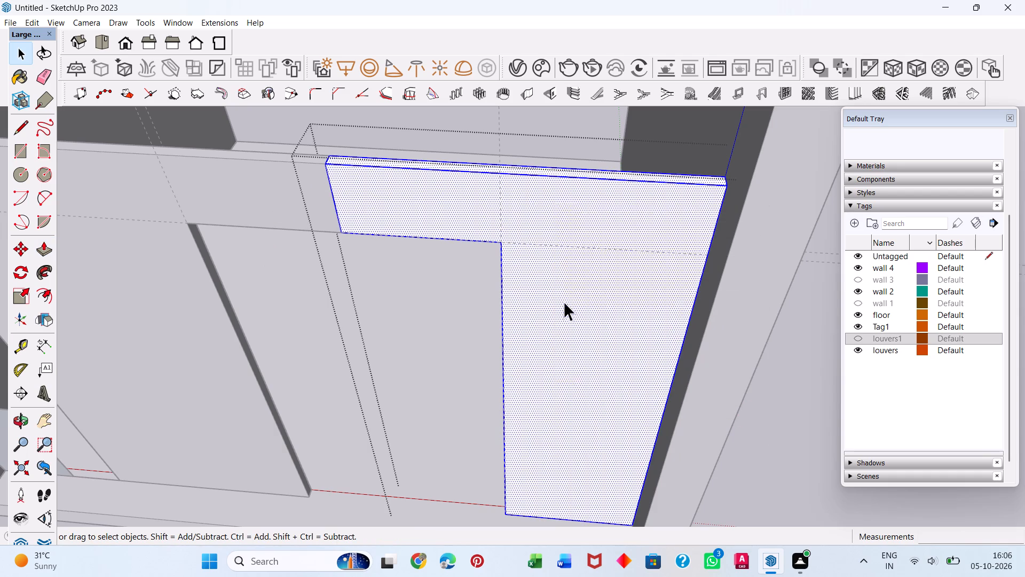
left_click(798, 388)
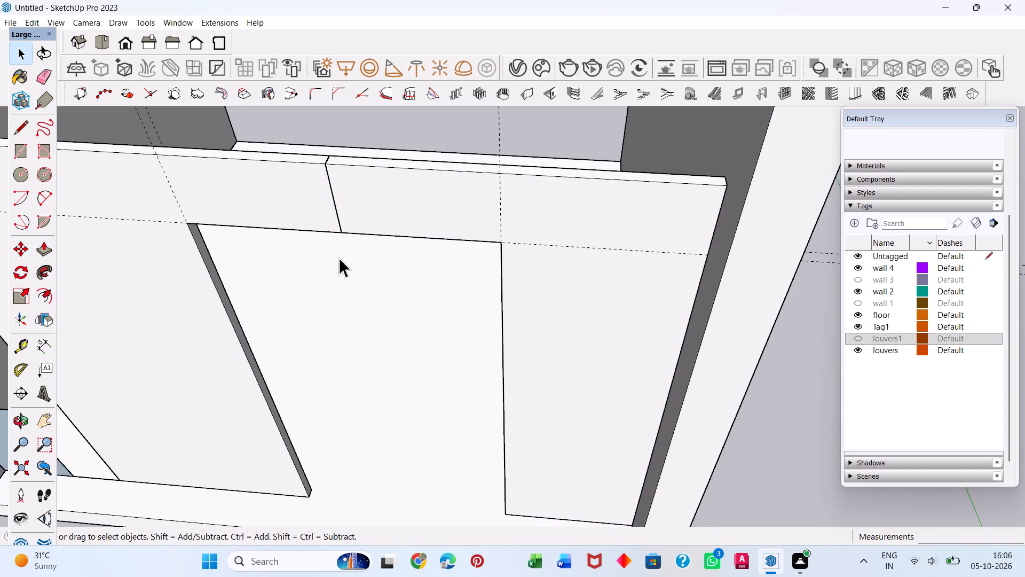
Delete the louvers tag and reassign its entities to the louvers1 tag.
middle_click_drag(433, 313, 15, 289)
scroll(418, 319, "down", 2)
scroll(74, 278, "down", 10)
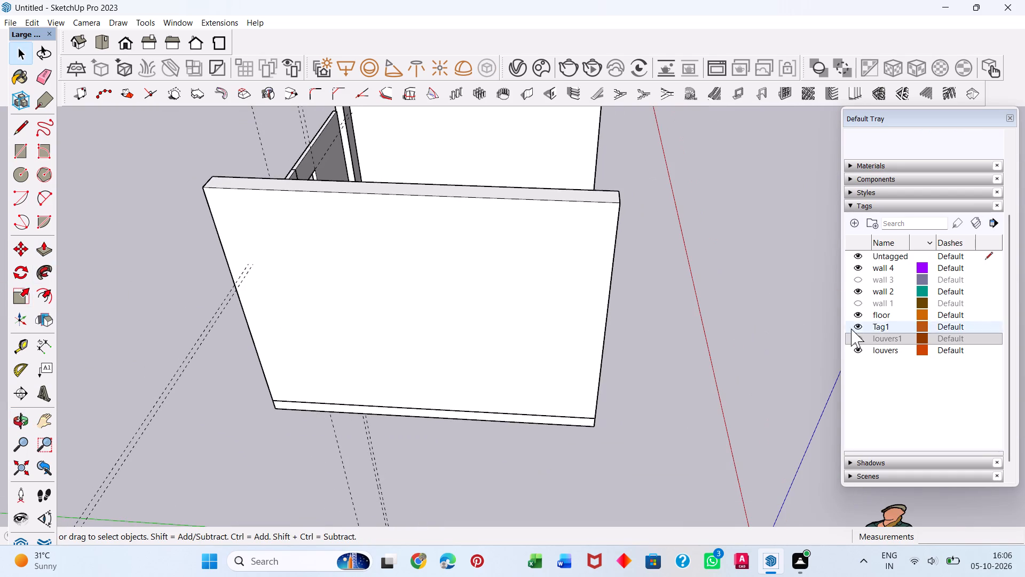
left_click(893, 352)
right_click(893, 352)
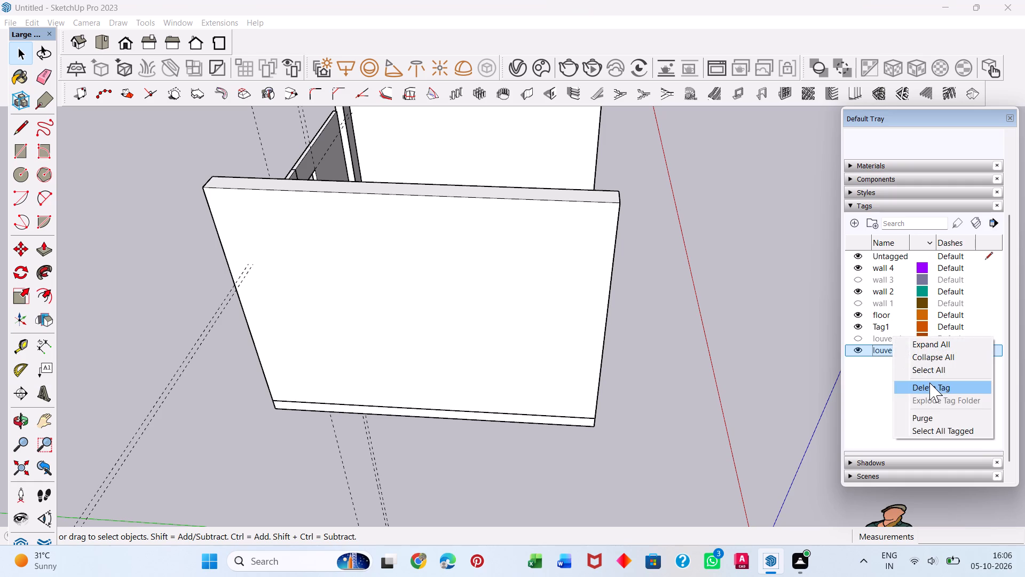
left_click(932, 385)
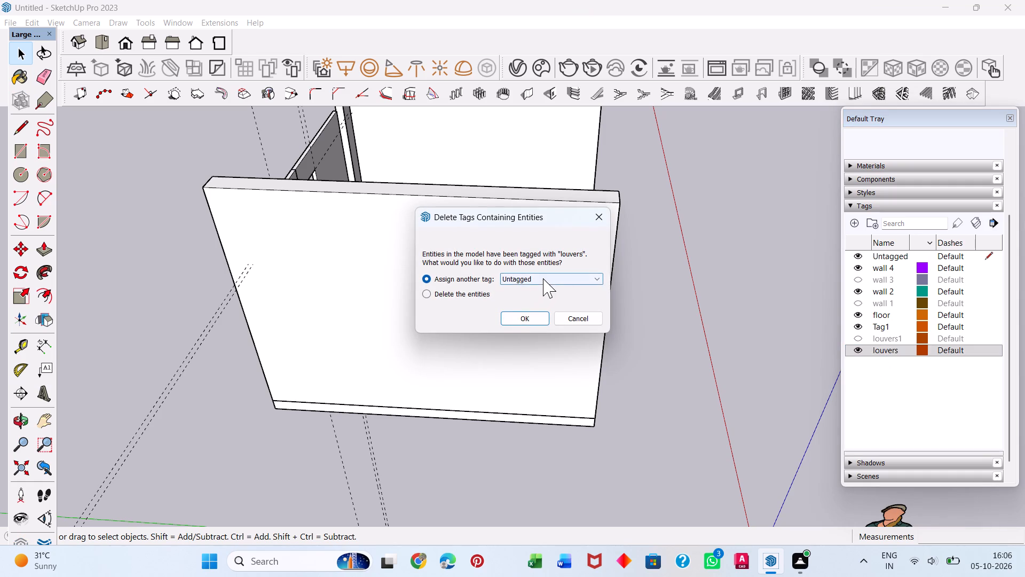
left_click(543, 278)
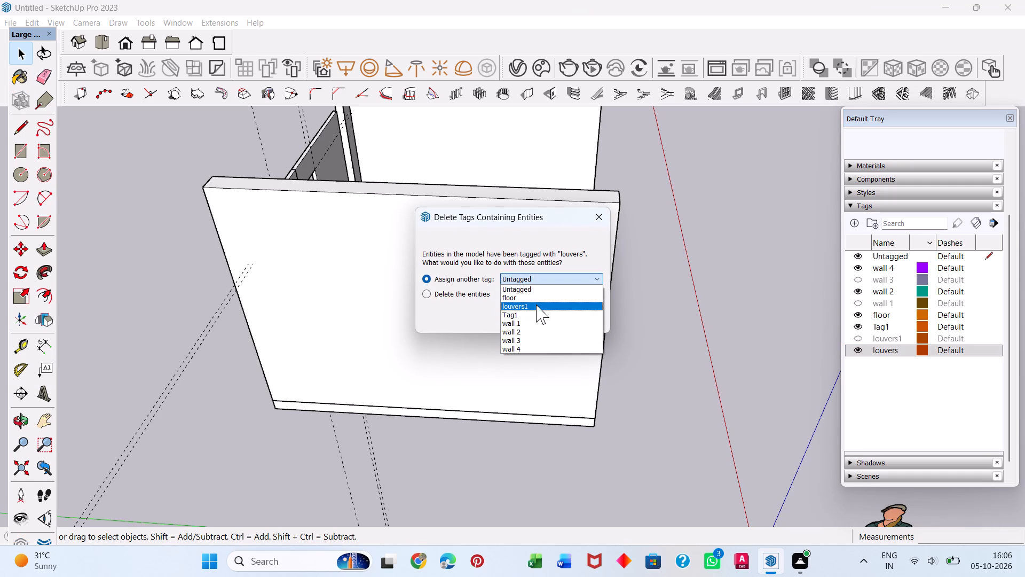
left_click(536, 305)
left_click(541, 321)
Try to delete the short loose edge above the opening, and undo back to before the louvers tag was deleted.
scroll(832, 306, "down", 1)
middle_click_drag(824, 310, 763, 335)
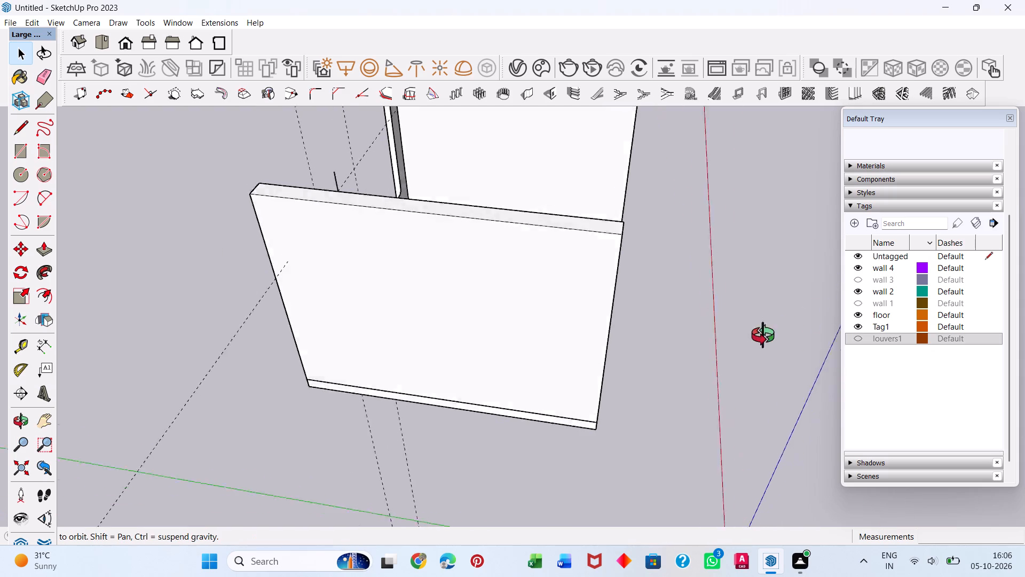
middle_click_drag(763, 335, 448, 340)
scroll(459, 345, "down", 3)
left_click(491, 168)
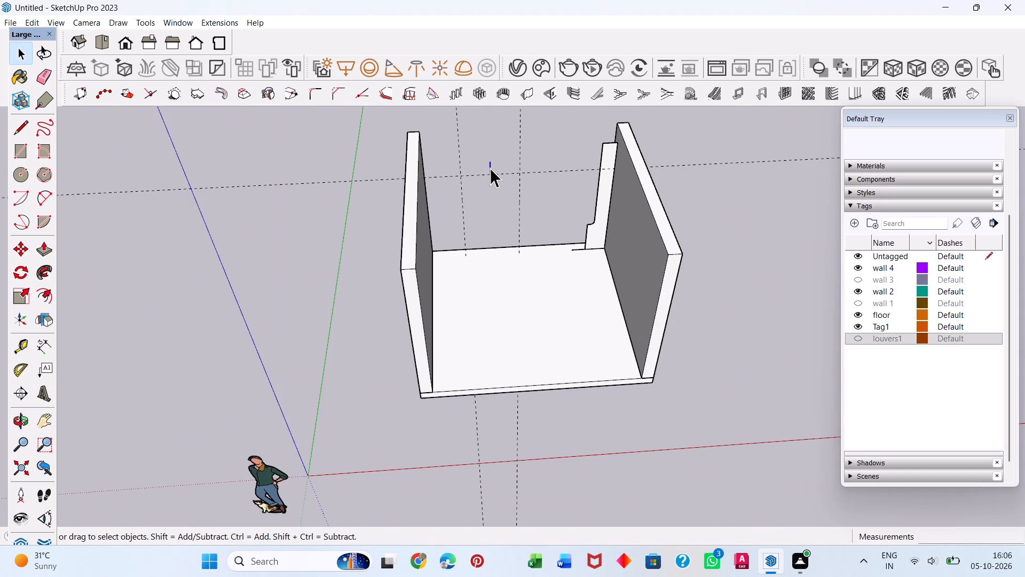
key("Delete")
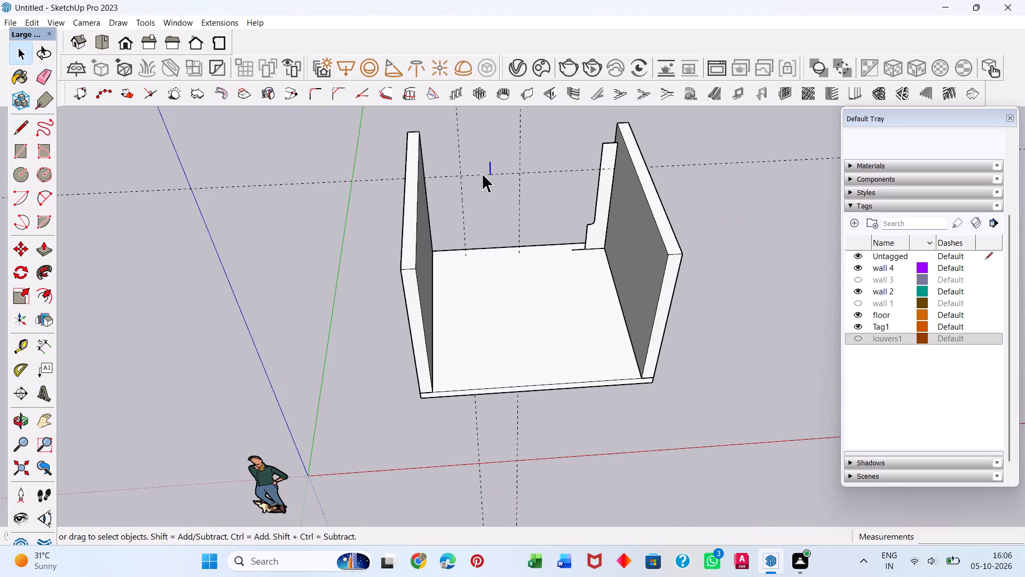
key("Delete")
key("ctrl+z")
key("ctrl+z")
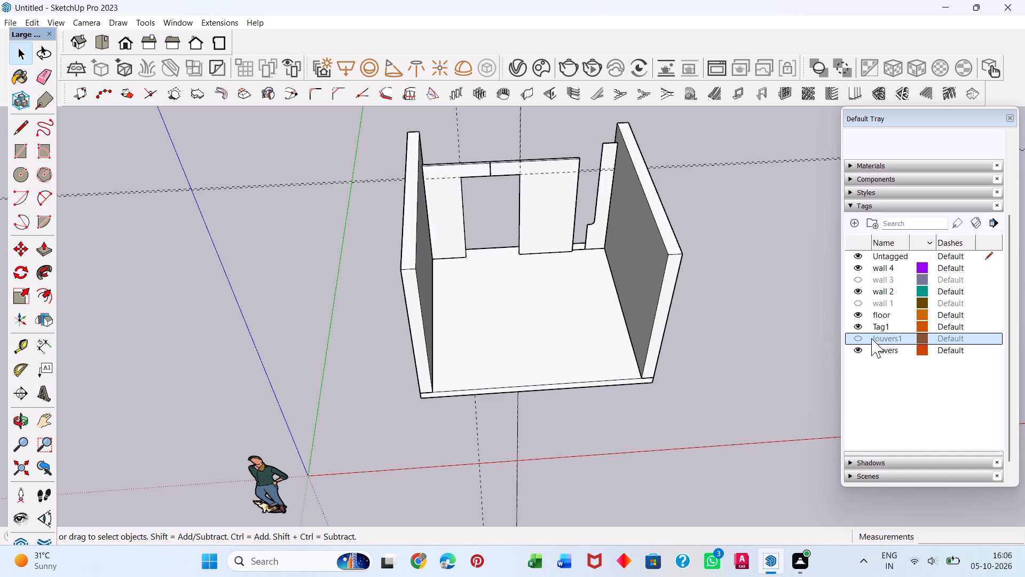
Delete the louvers tag and reassign its entities to Untagged.
left_click(877, 353)
right_click(877, 353)
left_click(916, 388)
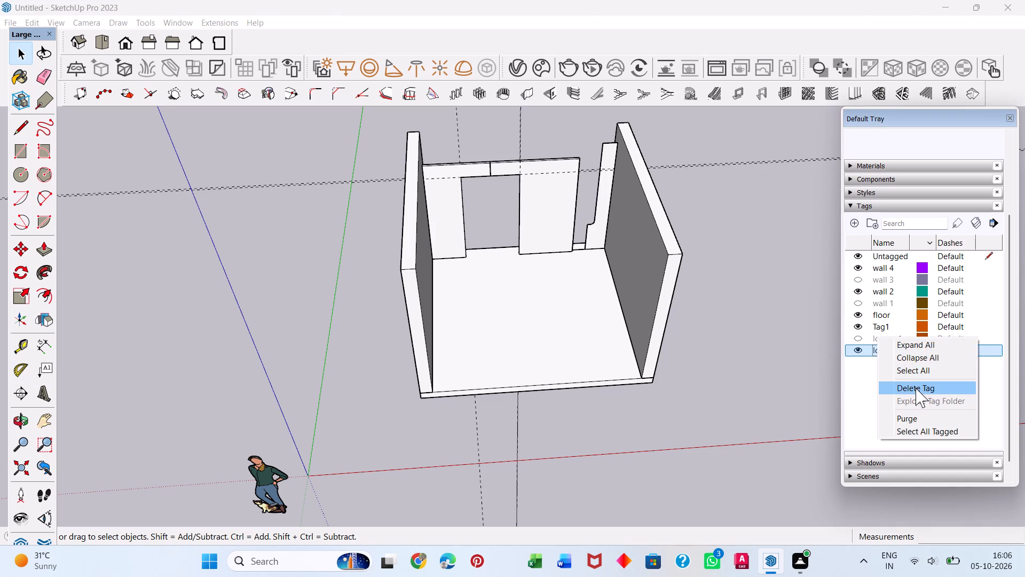
left_click(518, 318)
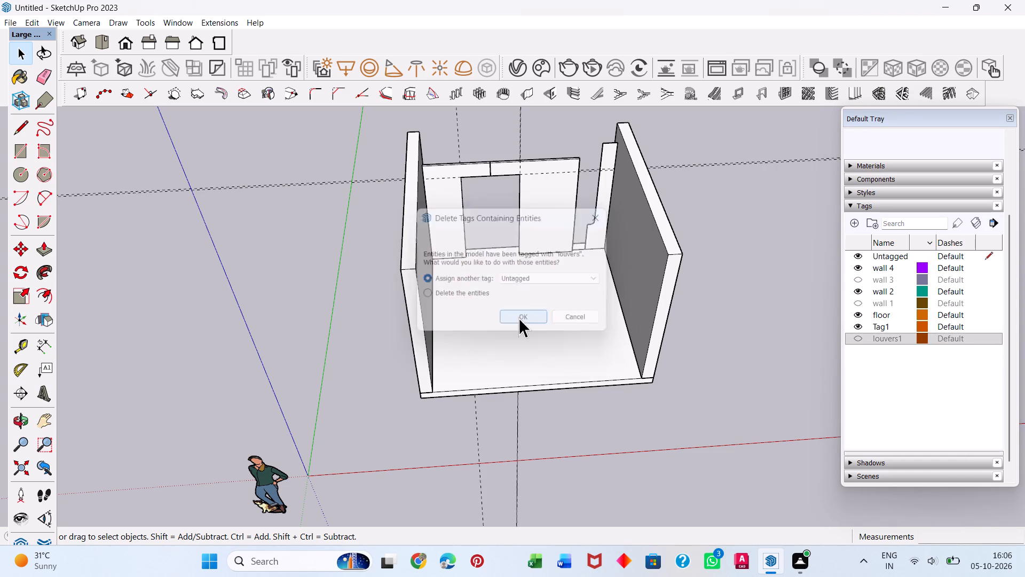
Select the short edge between the two panels above the opening and make the louvers1 and wall 3 tags visible.
left_click(488, 167)
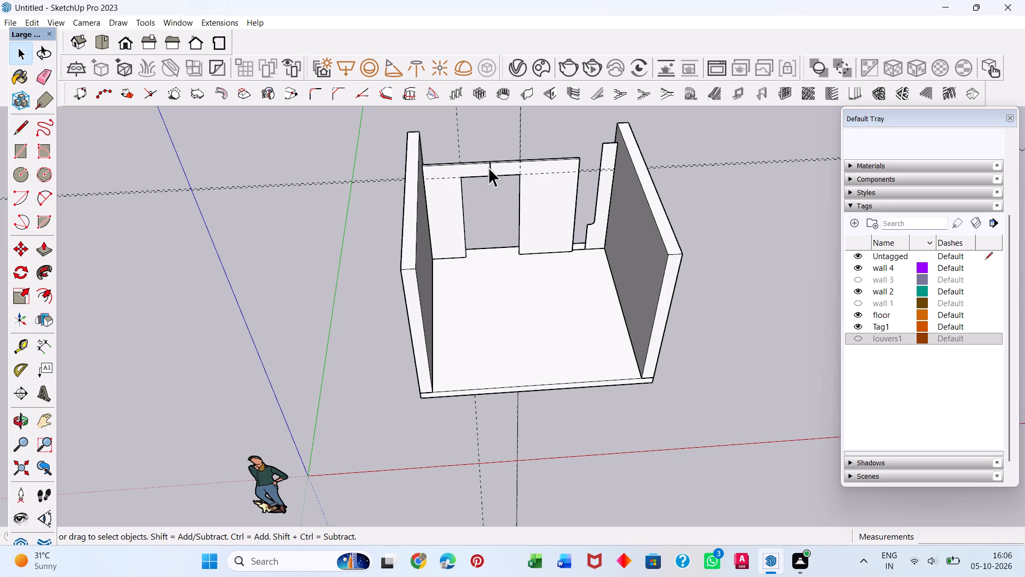
scroll(490, 166, "up", 3)
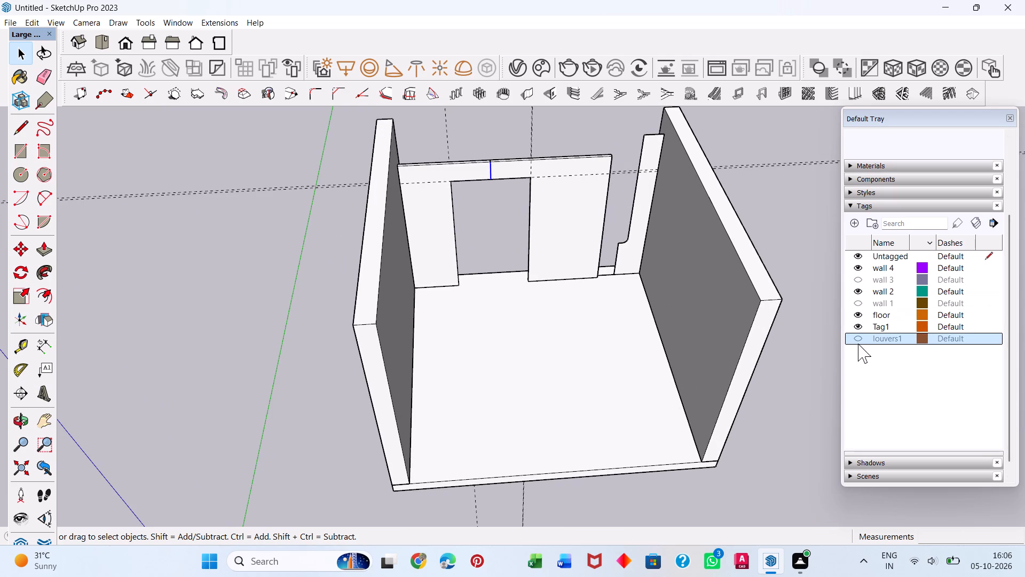
left_click(857, 340)
left_click(858, 278)
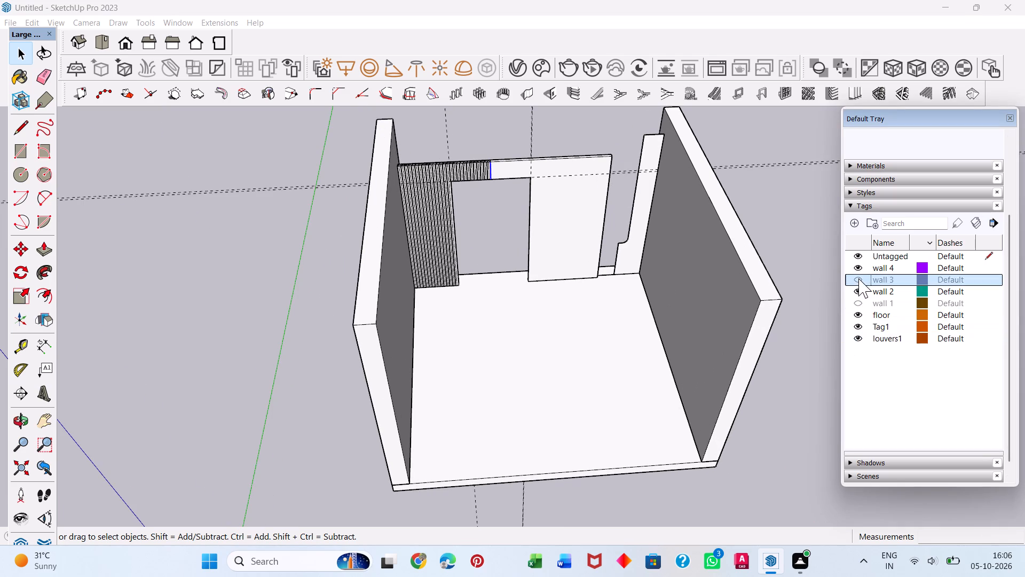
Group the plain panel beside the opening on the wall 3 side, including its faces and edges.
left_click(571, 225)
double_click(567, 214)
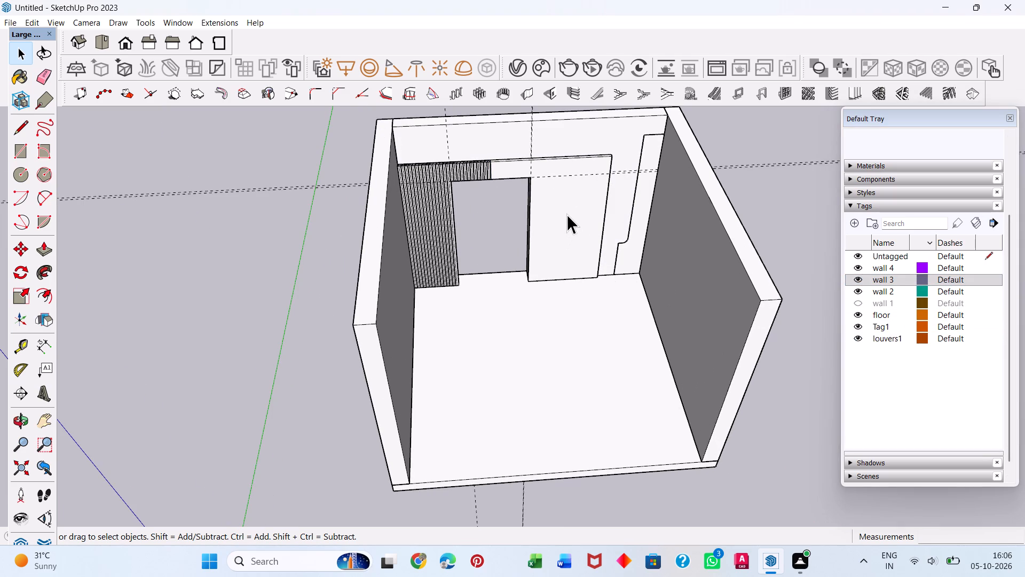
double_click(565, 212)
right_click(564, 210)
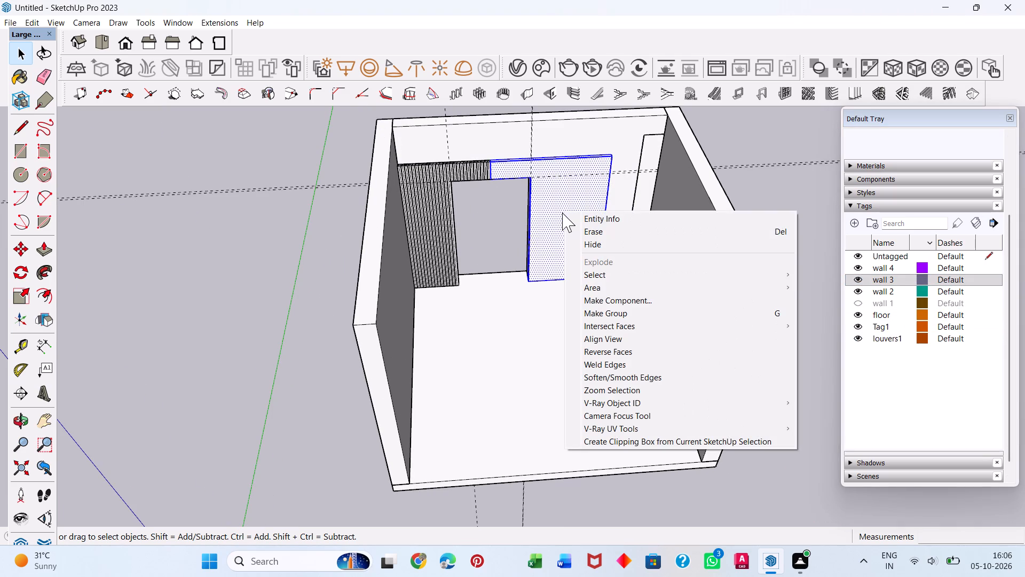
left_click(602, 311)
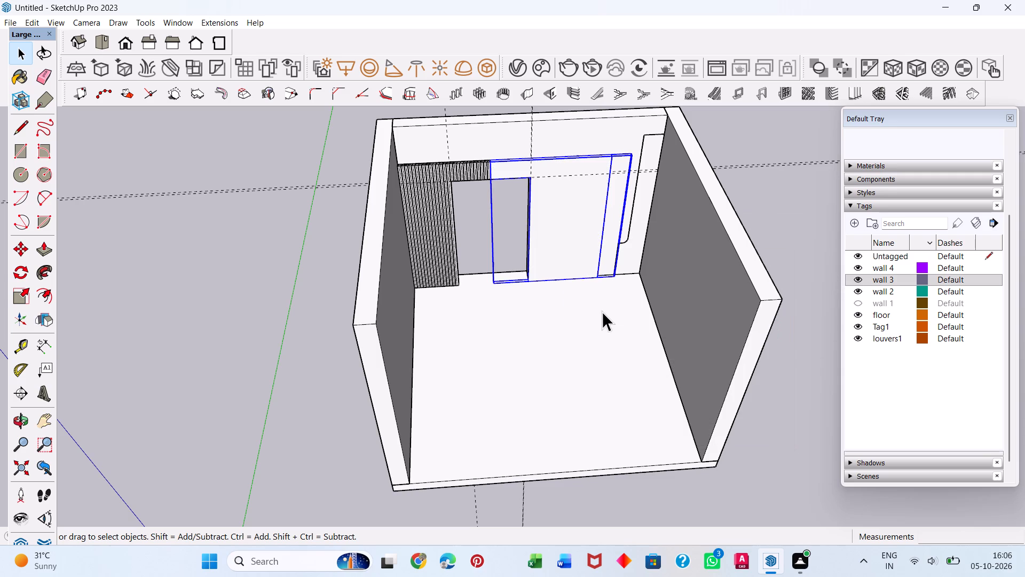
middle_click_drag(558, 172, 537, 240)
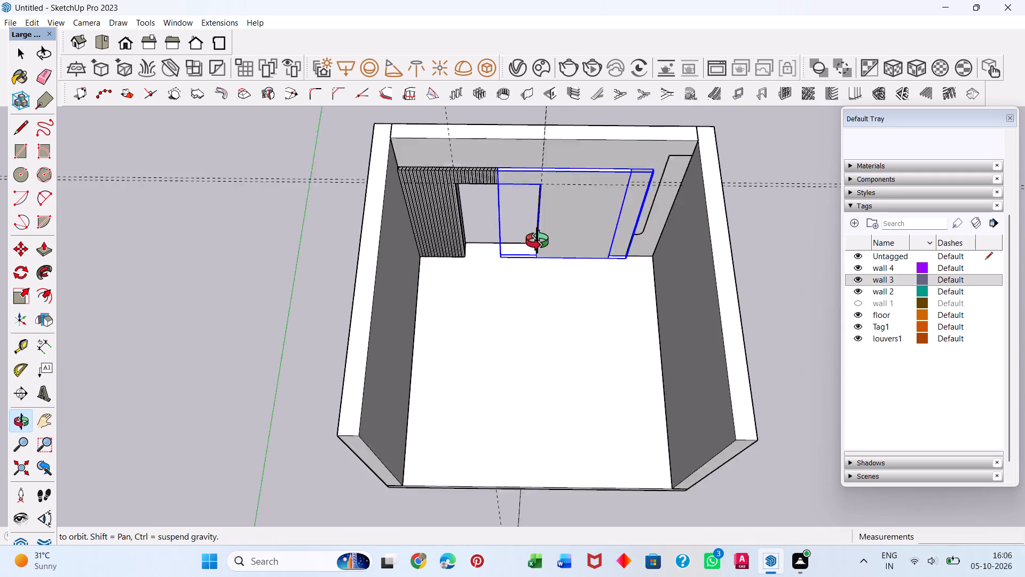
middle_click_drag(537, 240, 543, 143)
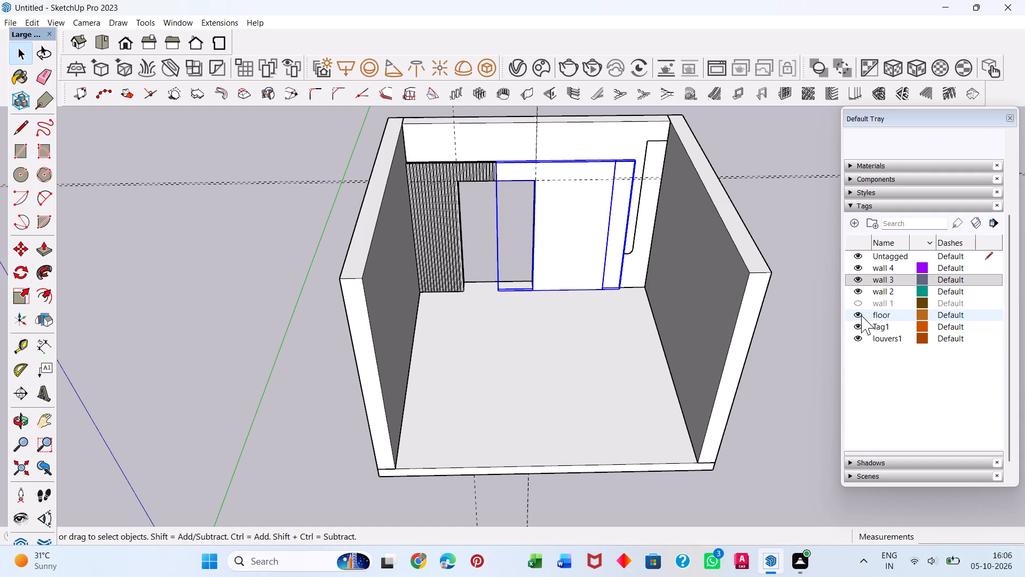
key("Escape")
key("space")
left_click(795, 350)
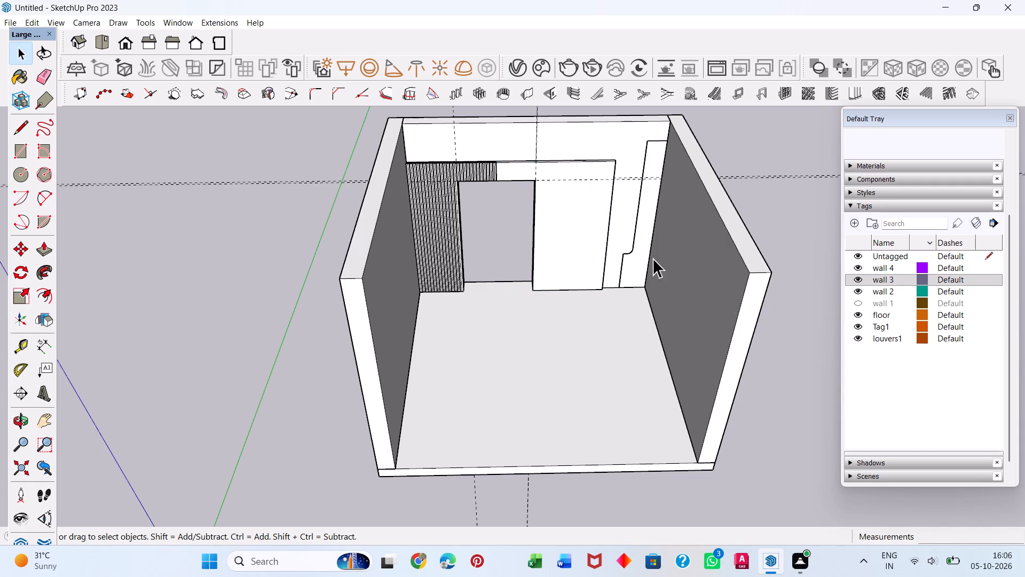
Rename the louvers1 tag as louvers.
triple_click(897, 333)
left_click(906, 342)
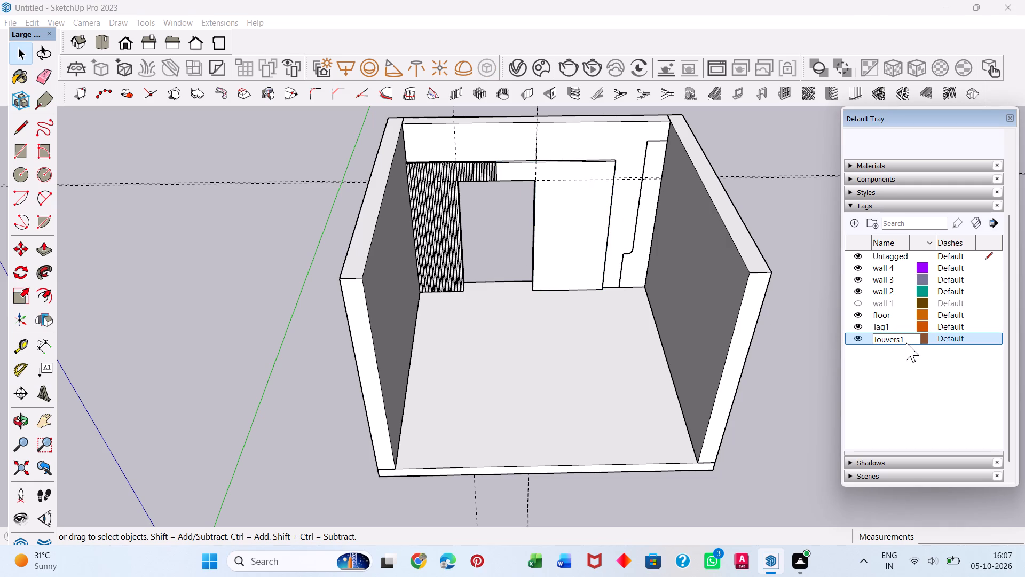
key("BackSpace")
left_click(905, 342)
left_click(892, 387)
Check what the louvers tag controls by toggling its visibility, and examine the louvers and their backing from above.
left_click(433, 210)
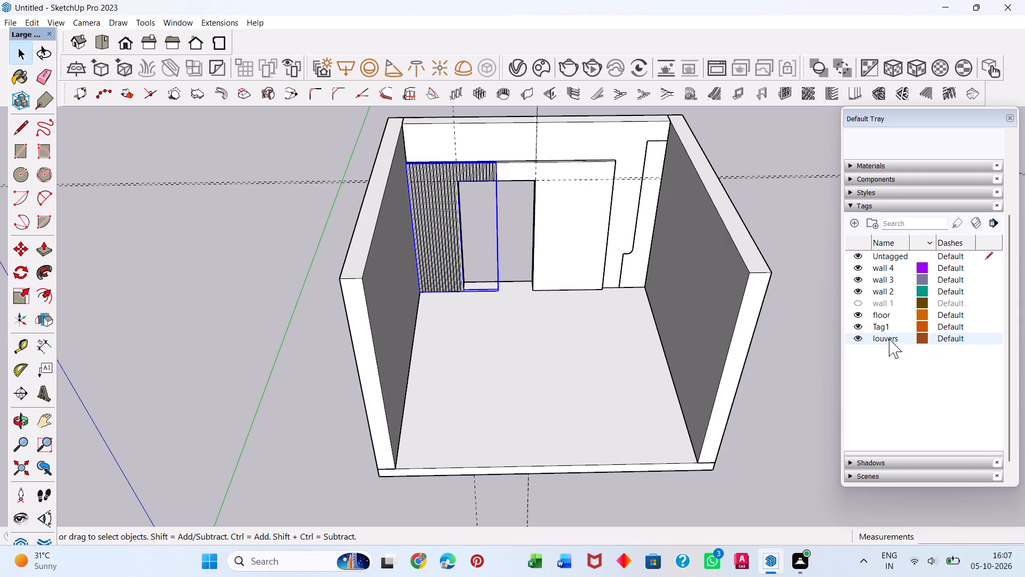
left_click(849, 337)
left_click(858, 337)
left_click(858, 337)
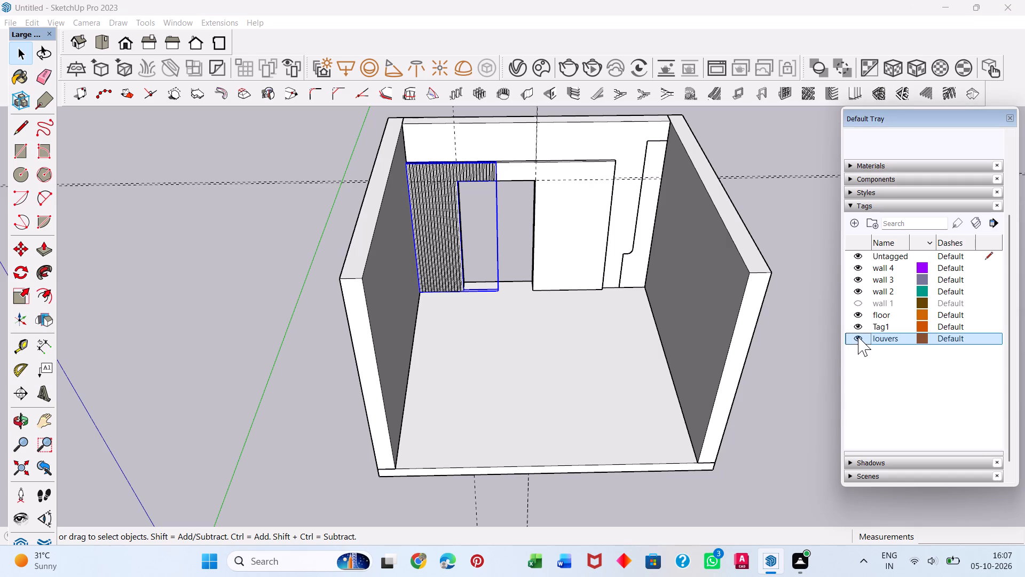
middle_click_drag(521, 218, 495, 446)
scroll(447, 220, "up", 5)
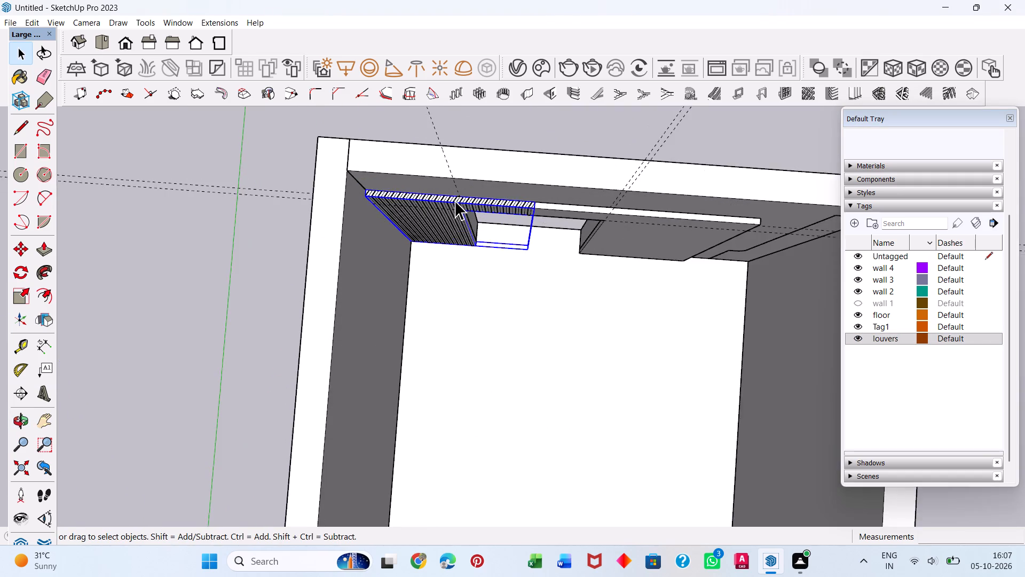
scroll(455, 200, "up", 9)
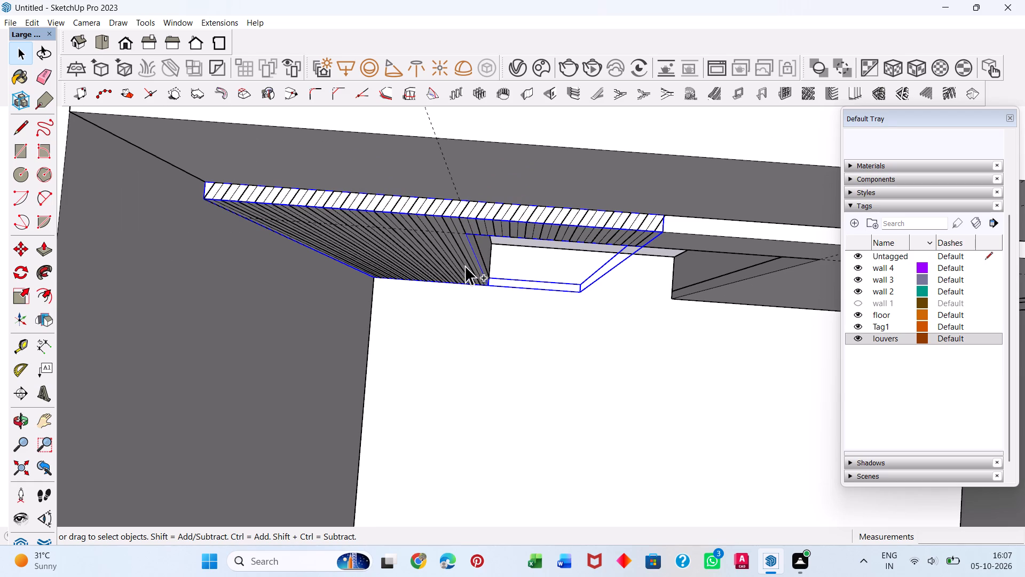
Undo the recent edits back through the tag changes and the backing panel's construction, stopping at its bare outline edges behind the louvers.
key("ctrl+z")
key("ctrl+z")
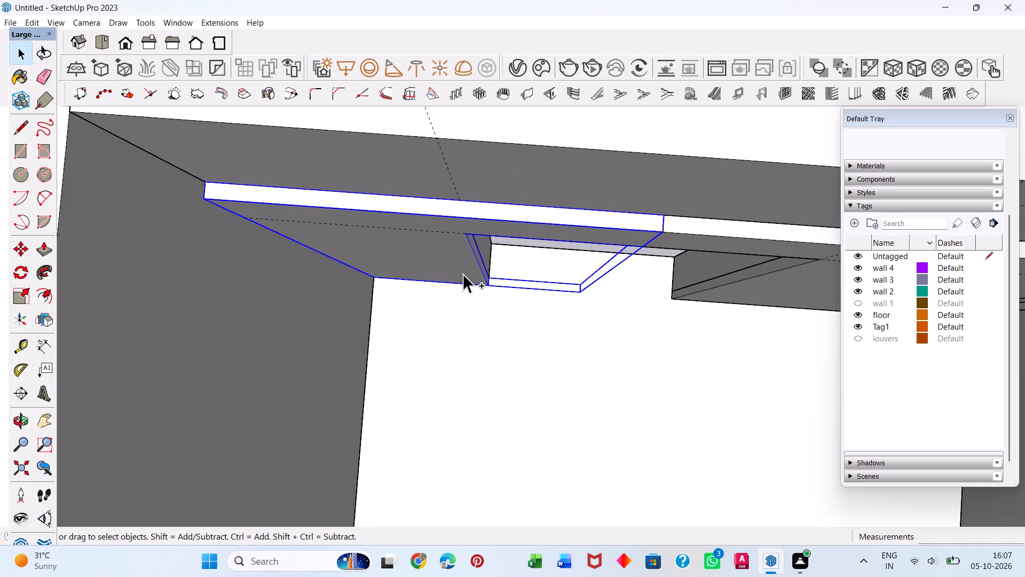
key("ctrl+z")
key("ctrl+z")
key("ctrl+z")
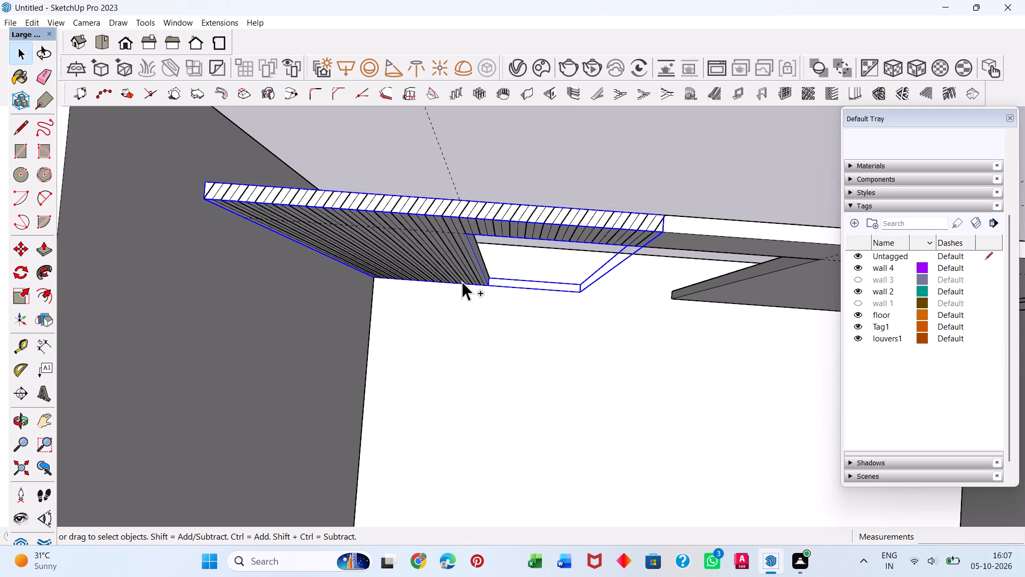
key("ctrl+z")
key("ctrl+z")
key("ctrl+z")
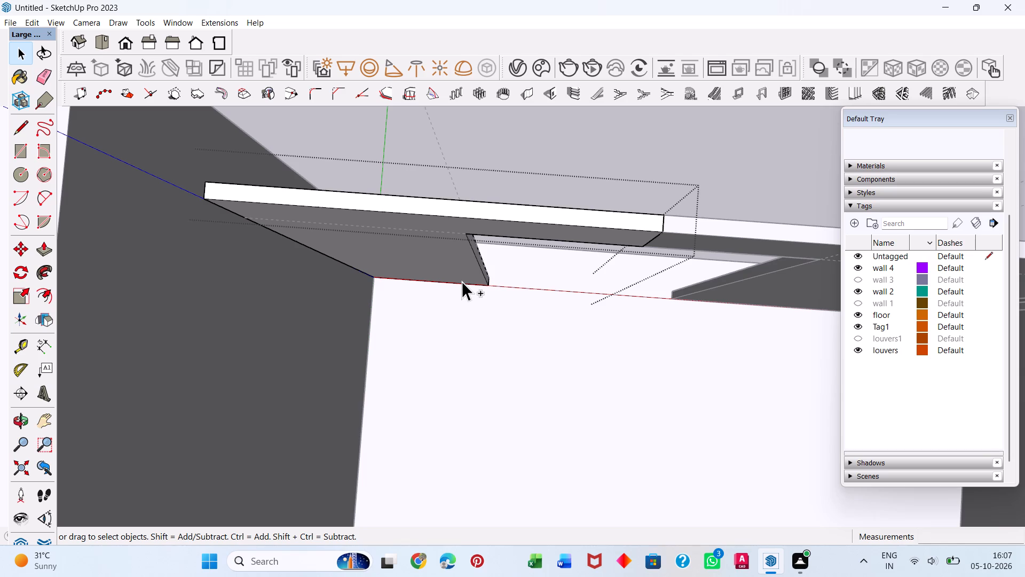
key("ctrl+z")
key("ctrl+z")
key("ctrl+z")
key("ctrl+z")
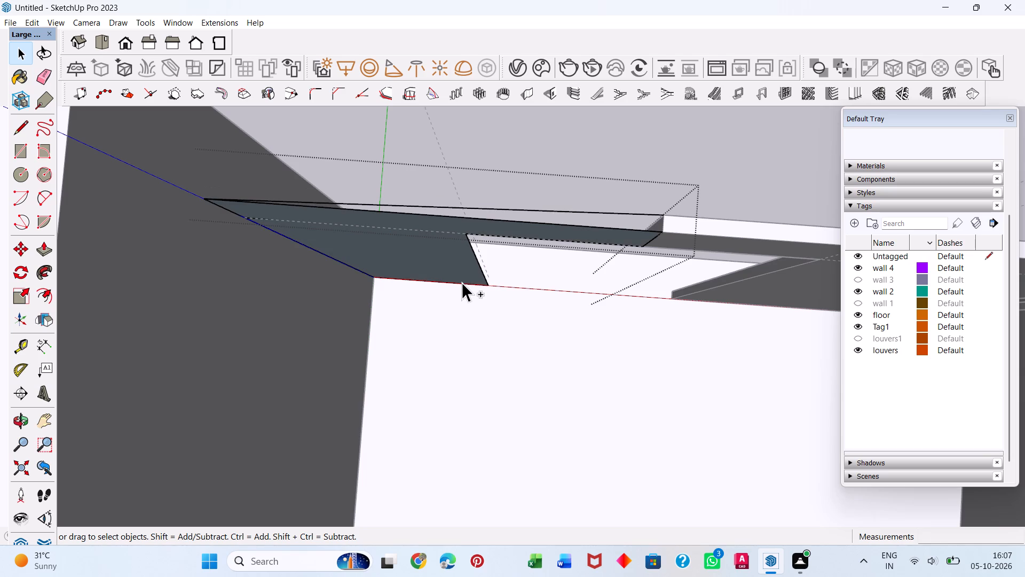
key("ctrl+z")
key("ctrl+z")
key("ctrl+z")
key("ctrl+z")
key("ctrl+z")
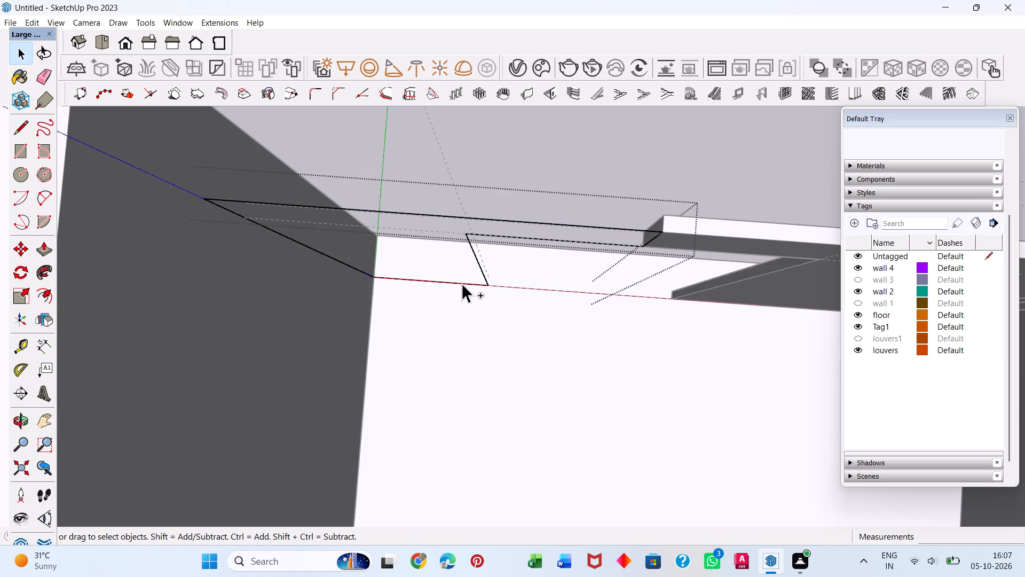
key("ctrl+z")
key("ctrl+z")
key("ctrl+z")
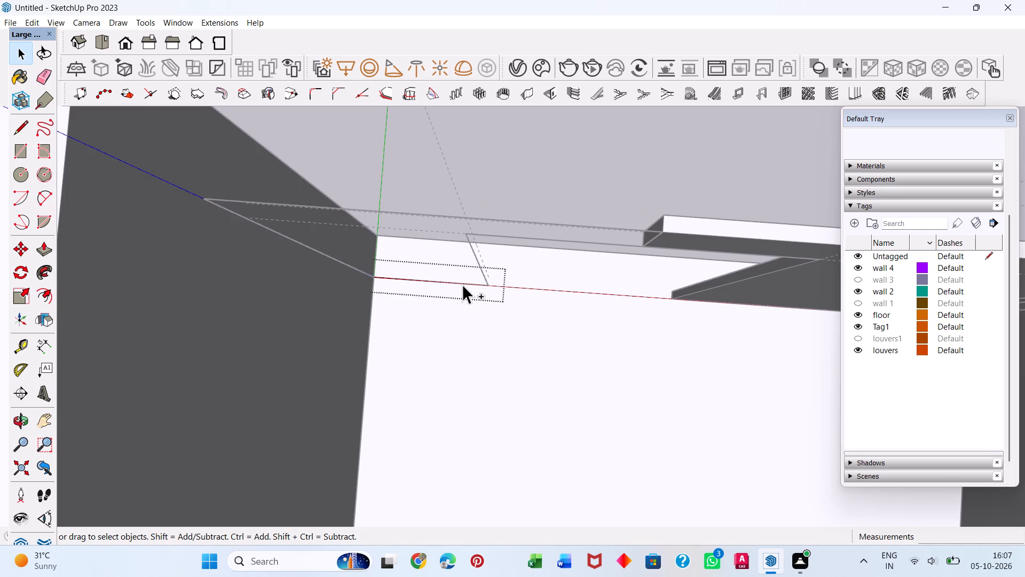
key("ctrl+z")
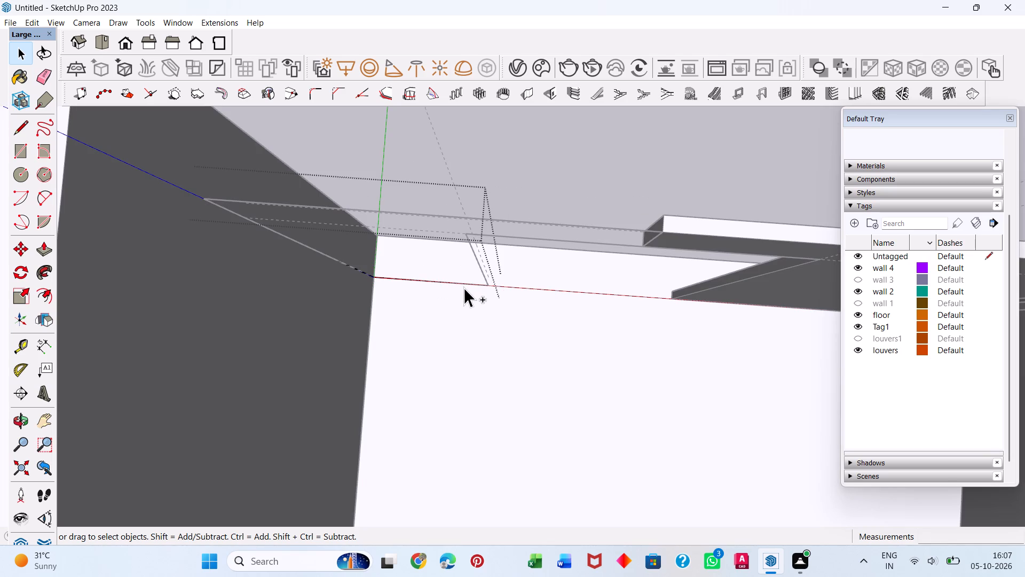
key("ctrl+y")
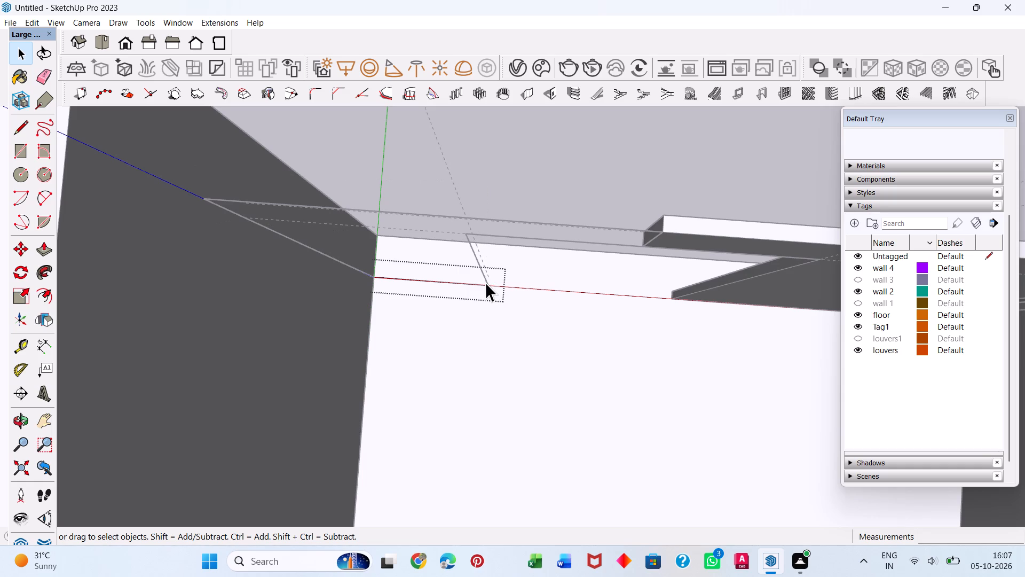
Delete the connected outline edges of the unfinished backing panel inside its group.
left_click(659, 206)
middle_click_drag(523, 364, 559, 248)
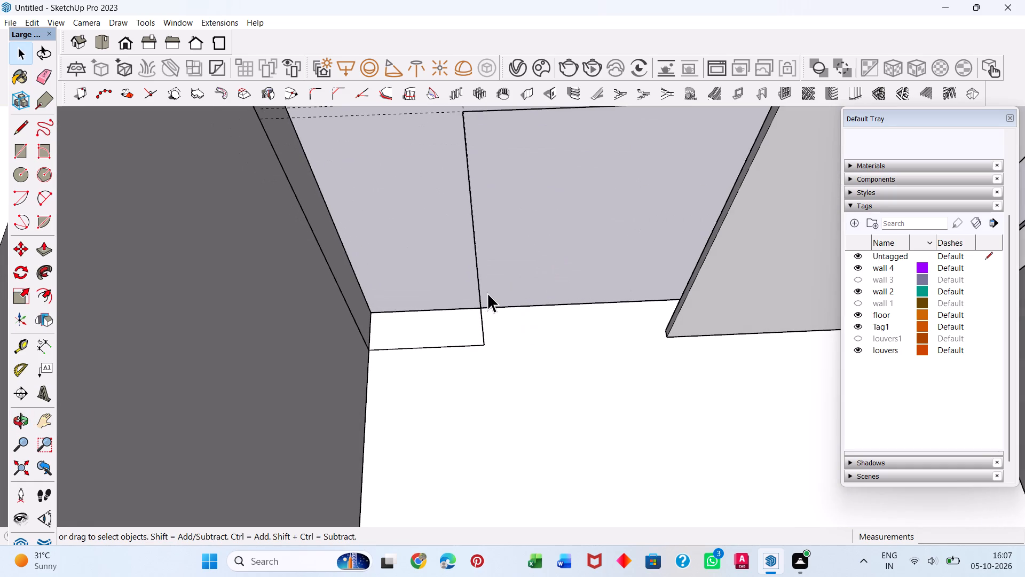
left_click(480, 293)
double_click(478, 293)
left_click(478, 293)
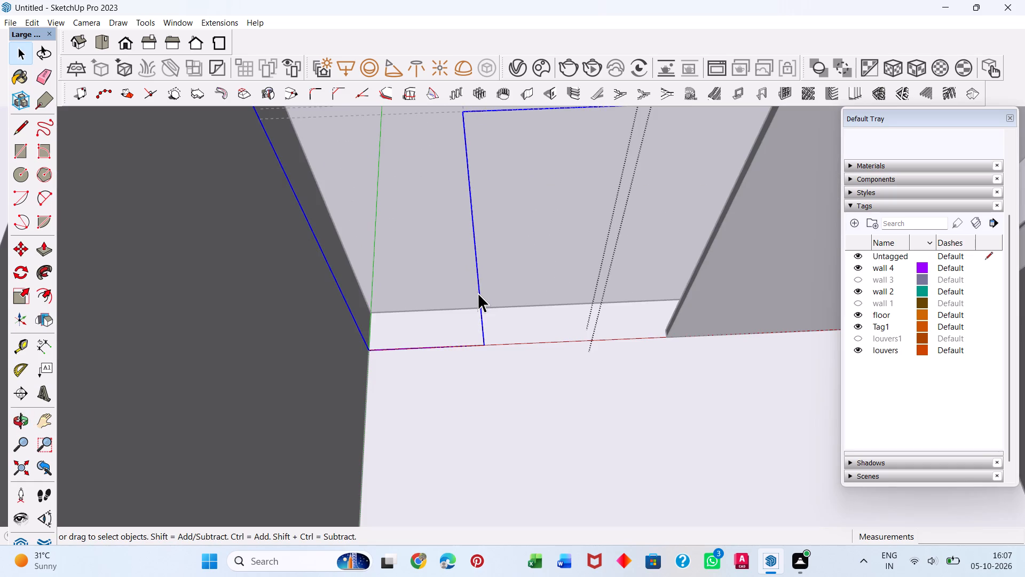
scroll(478, 293, "down", 5)
key("Delete")
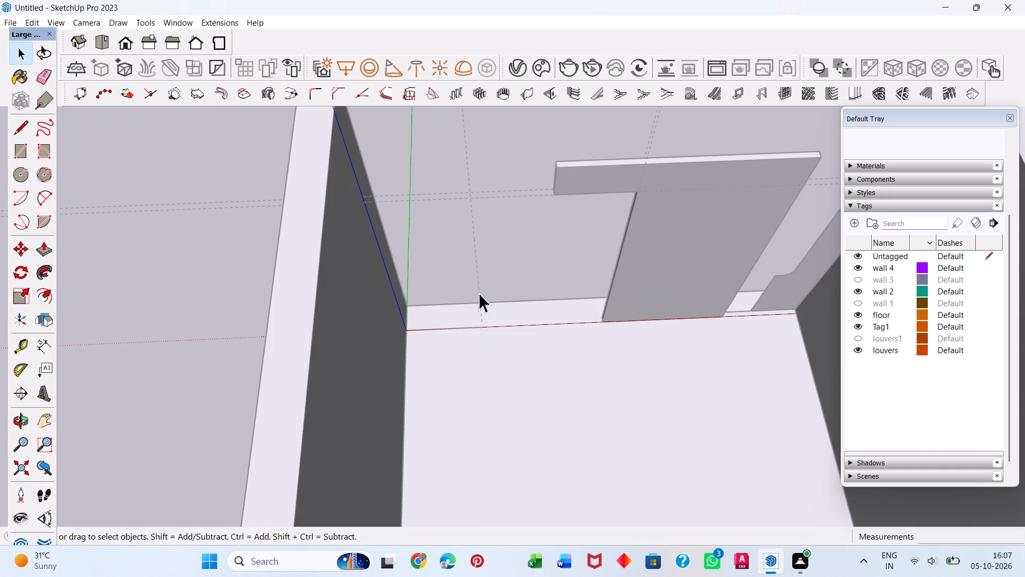
Make the louvers1 and wall 3 tags visible and leave the emptied panel group.
left_click(857, 337)
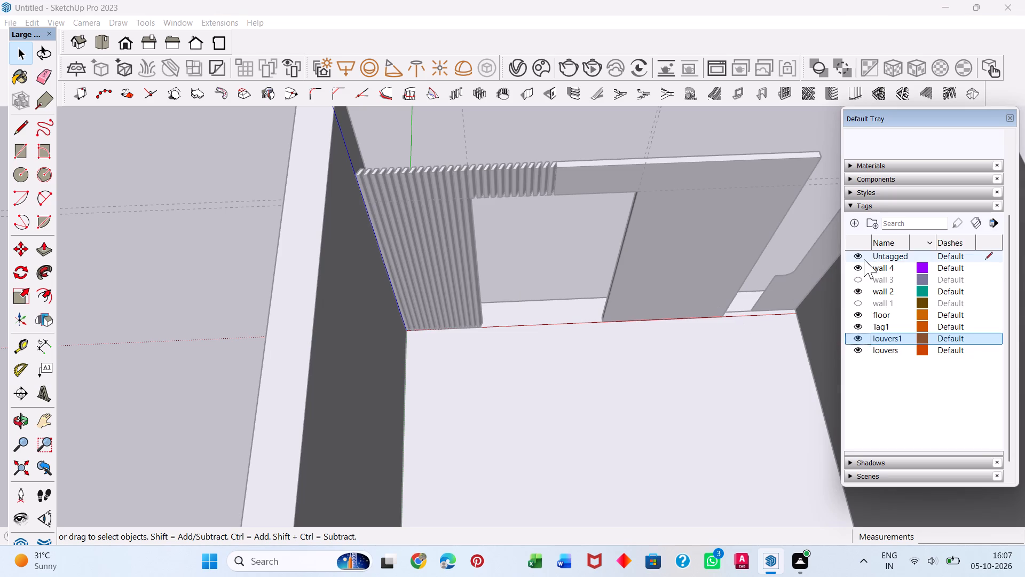
left_click(856, 277)
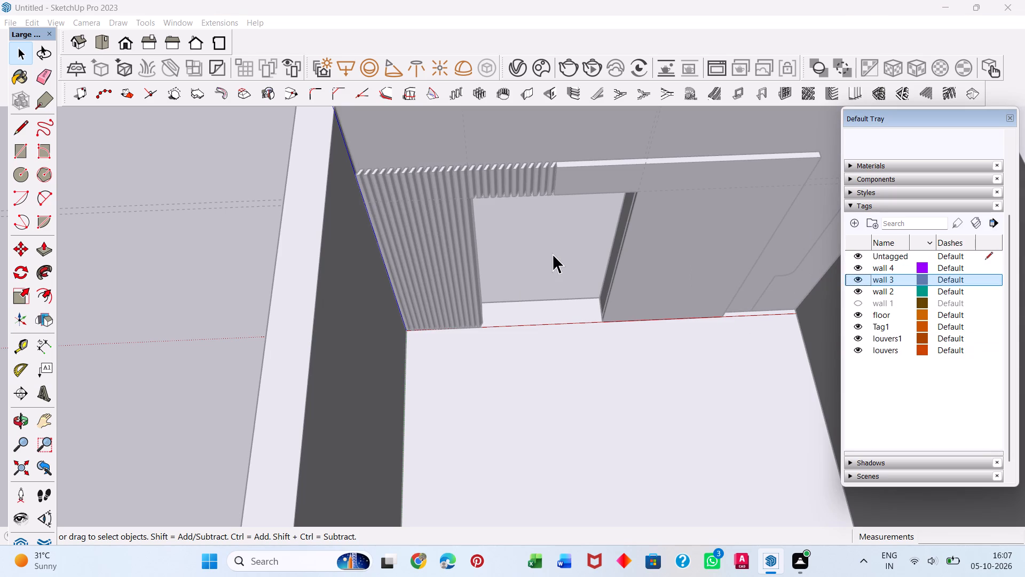
middle_click_drag(531, 286, 415, 279)
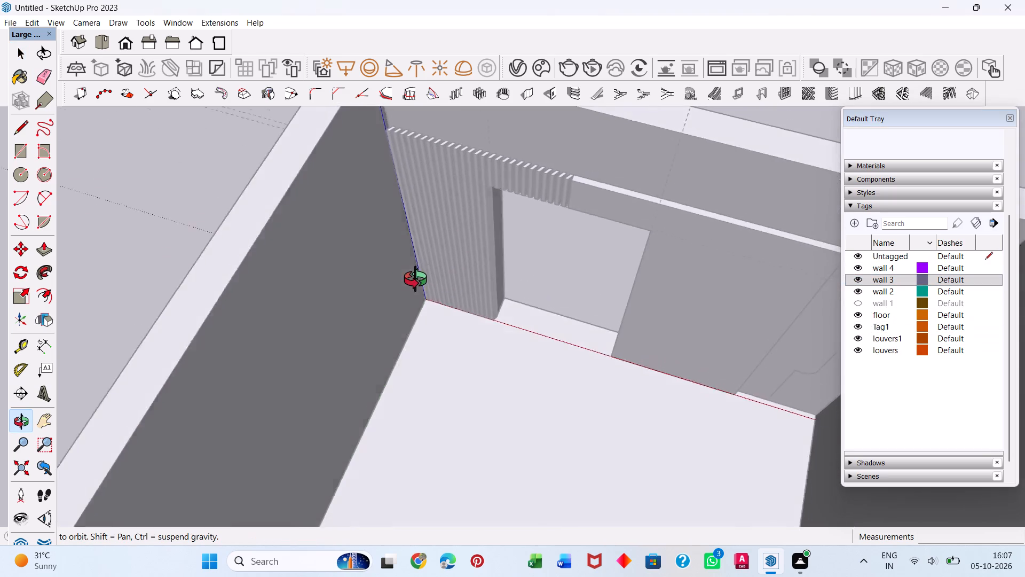
middle_click_drag(415, 279, 530, 224)
left_click(109, 196)
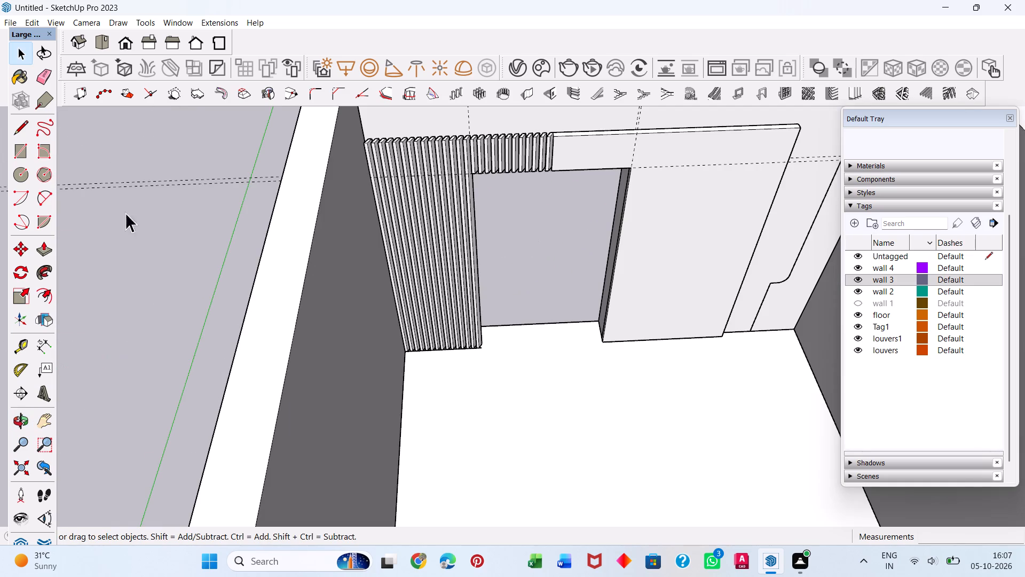
Delete the louvers tag and reassign its entities to Untagged.
left_click(872, 347)
right_click(874, 347)
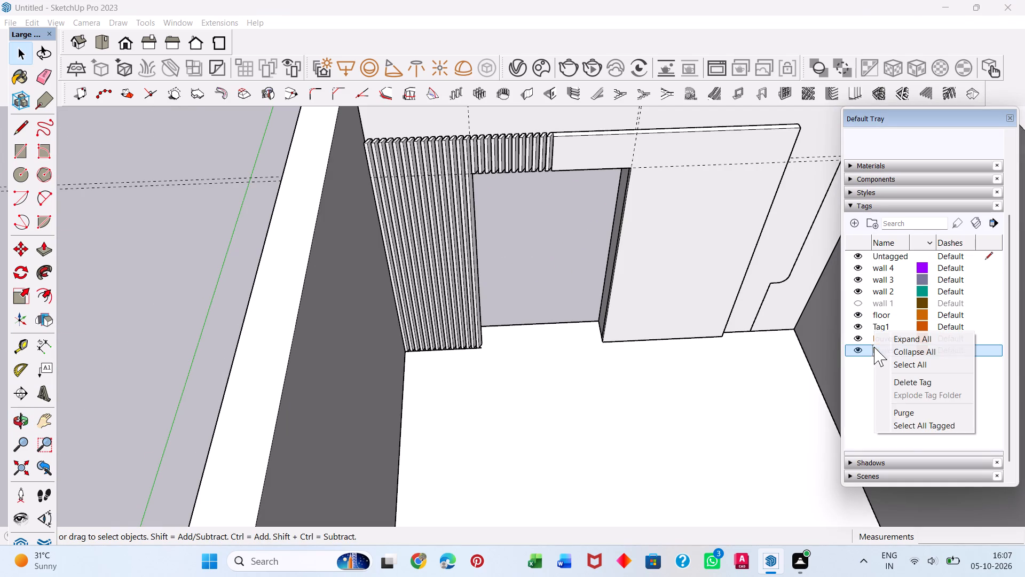
left_click(916, 379)
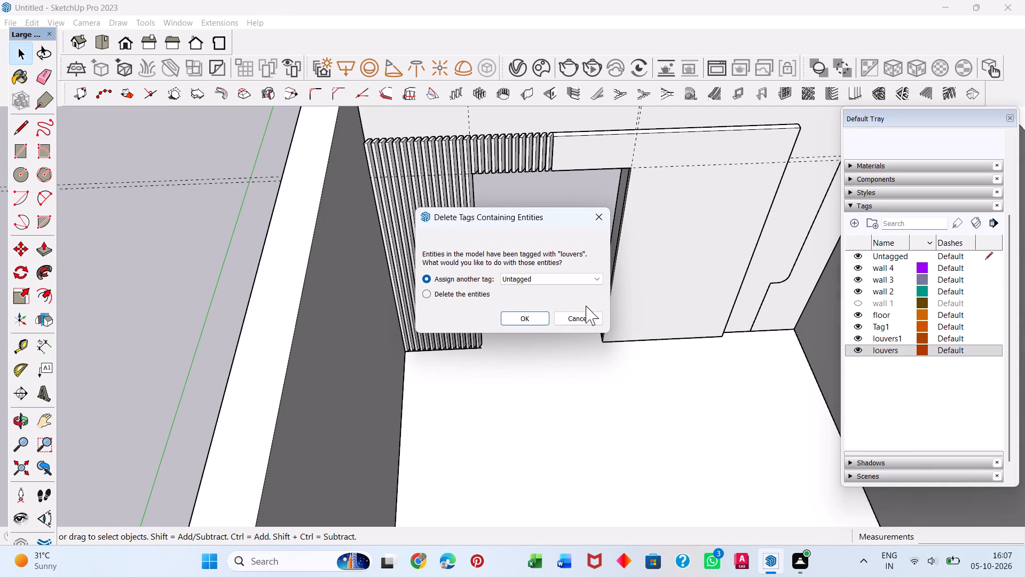
left_click(532, 317)
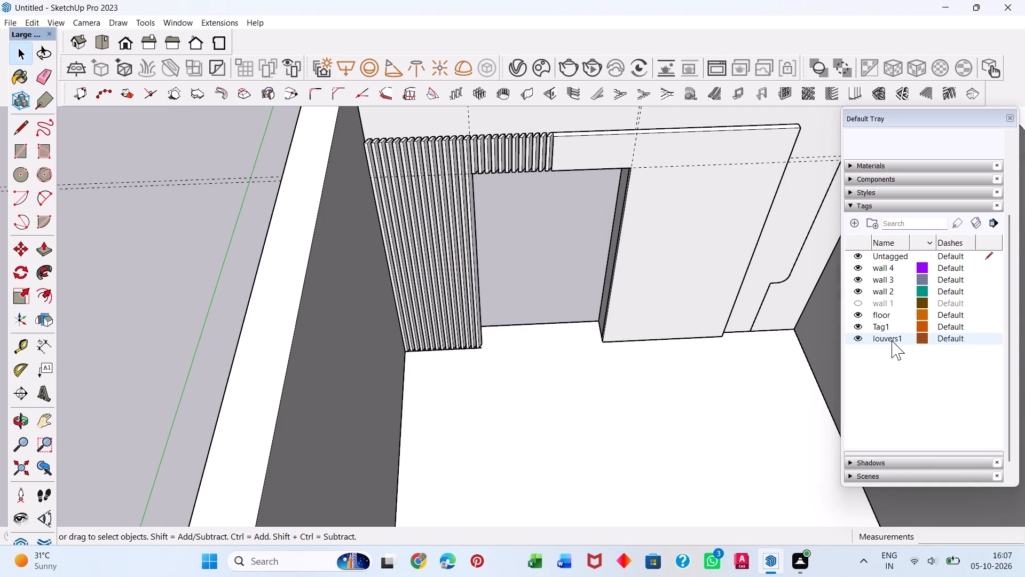
Rename the louvers1 tag as louvers.
left_click(892, 340)
left_click(892, 340)
left_click(908, 341)
left_click(908, 341)
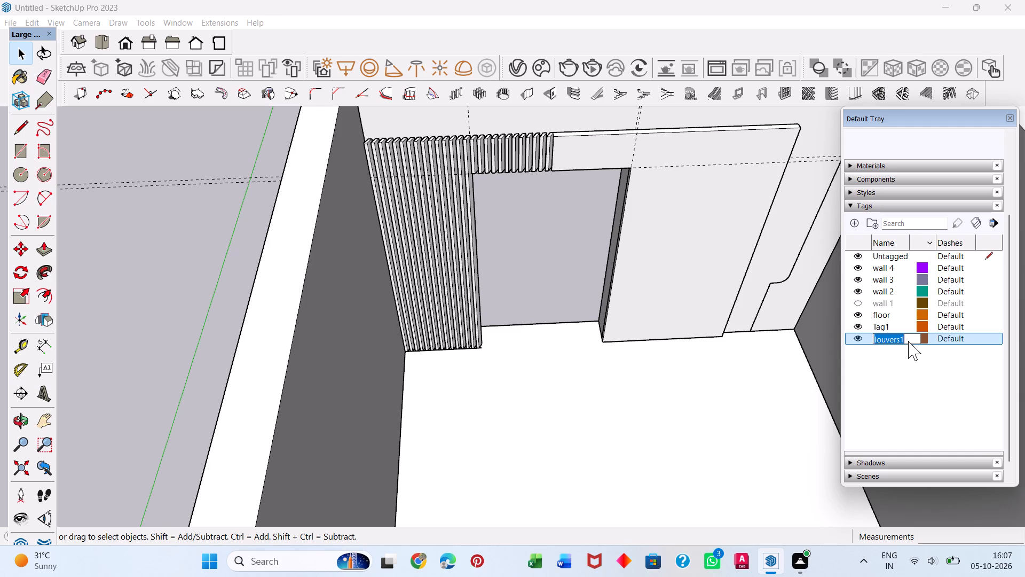
left_click(909, 341)
left_click(909, 341)
key("BackSpace")
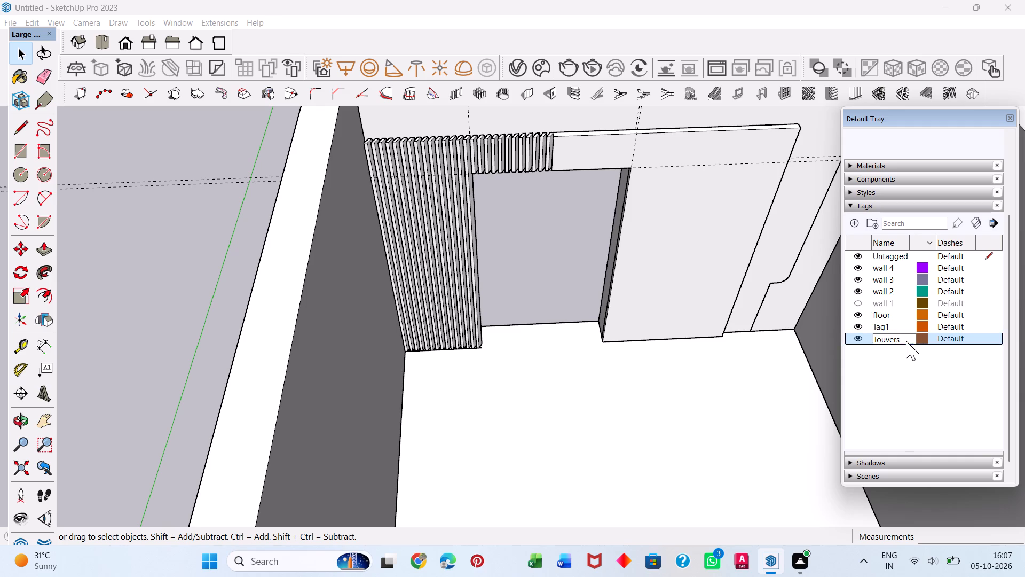
left_click(789, 362)
Delete the Tag1 tag.
left_click(897, 328)
right_click(897, 328)
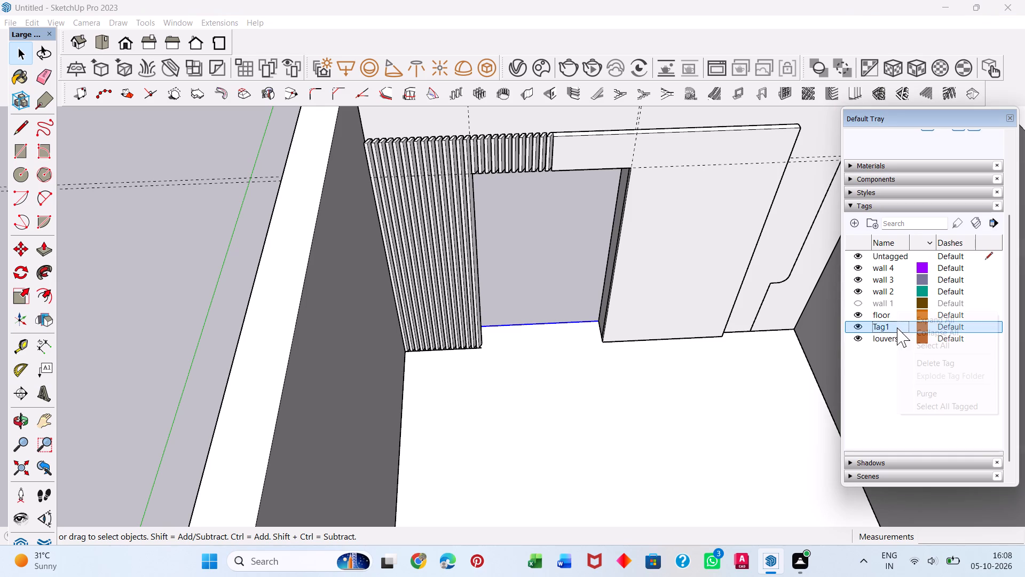
left_click(933, 368)
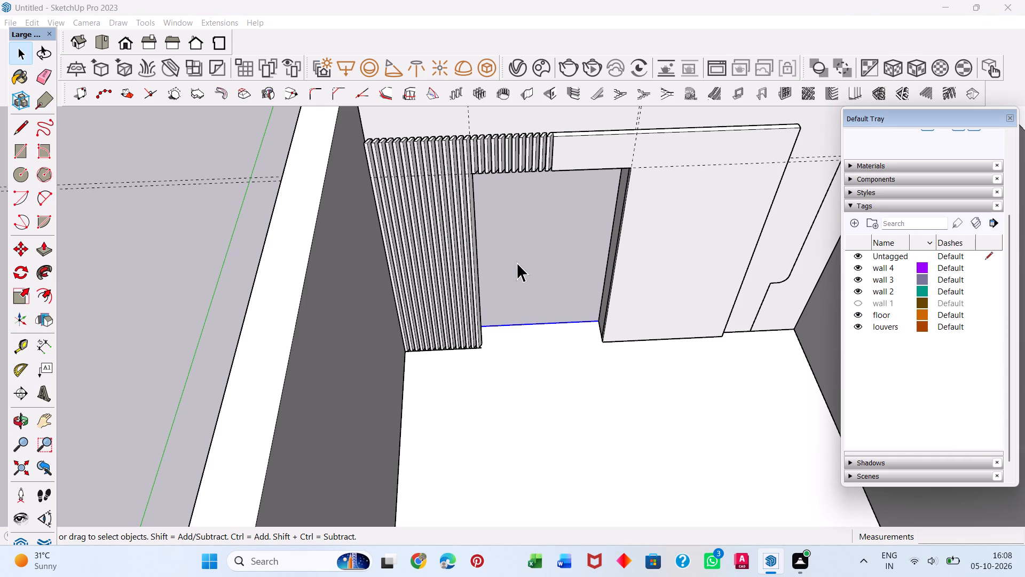
Clear the current selection and delete all construction guides from the model.
left_click(516, 255)
left_click(210, 221)
scroll(707, 251, "down", 2)
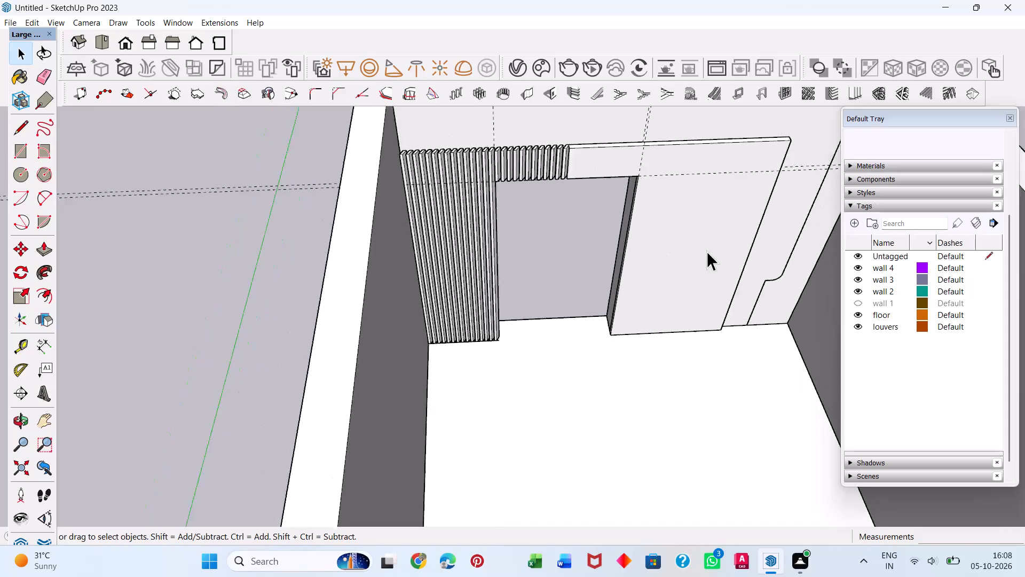
scroll(707, 251, "down", 6)
middle_click_drag(697, 362, 628, 495)
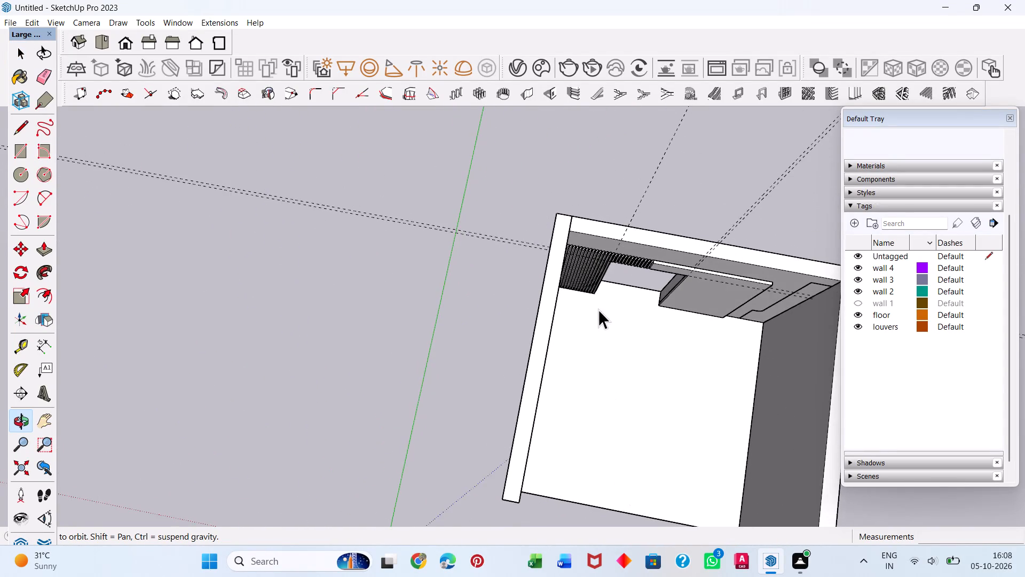
scroll(604, 228, "up", 3)
scroll(616, 271, "up", 2)
scroll(622, 349, "down", 4)
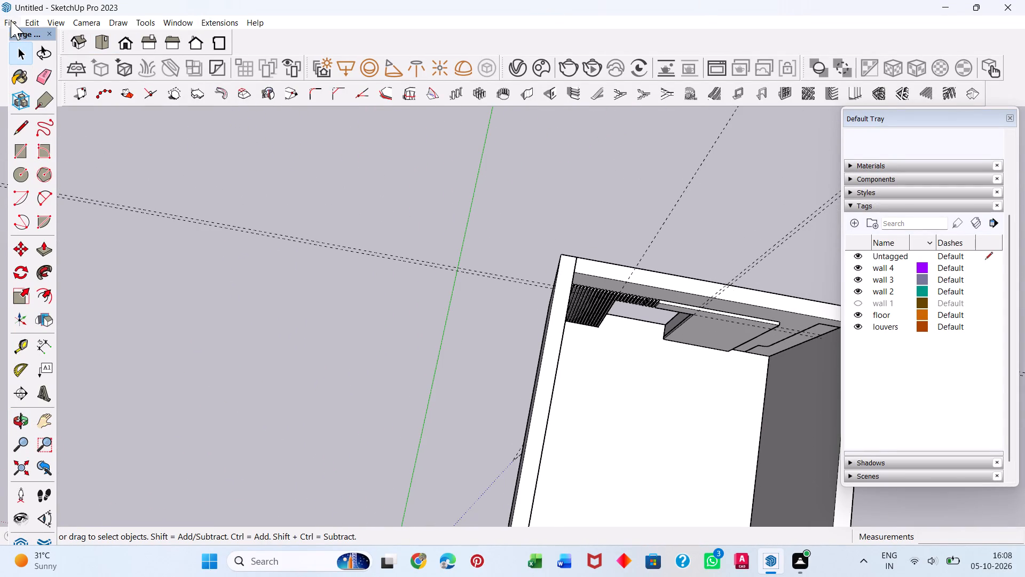
left_click(27, 29)
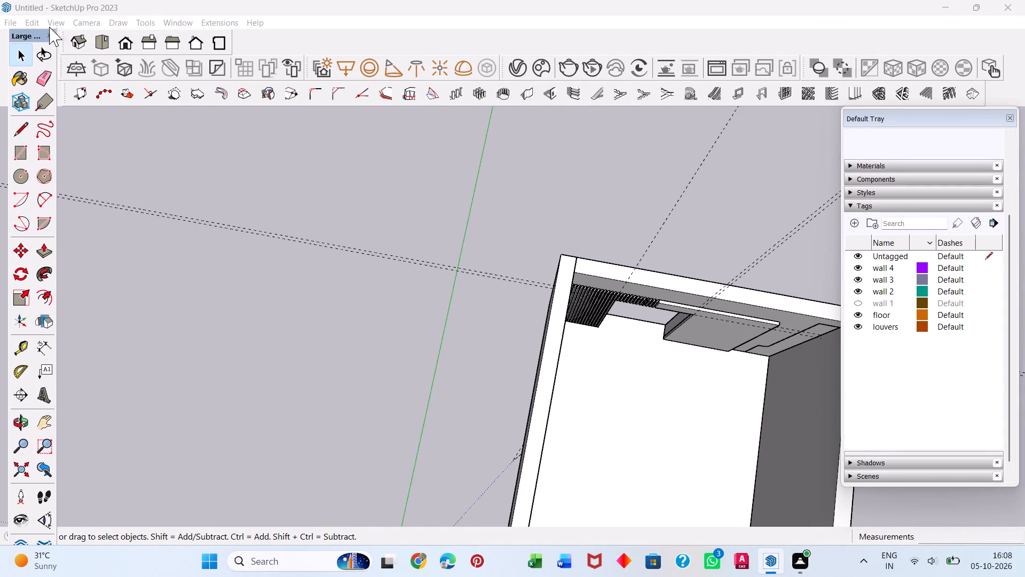
left_click(39, 25)
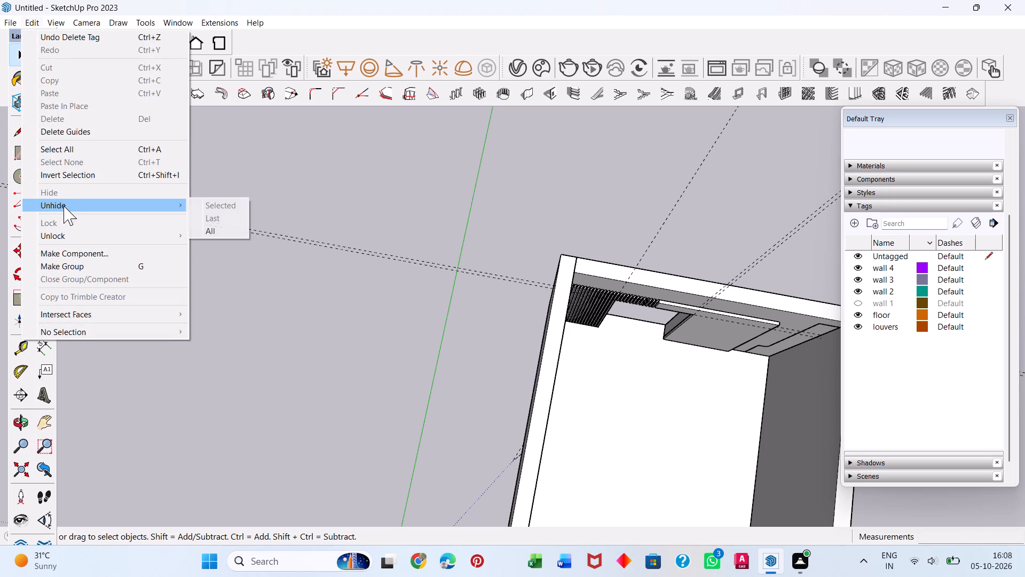
left_click(83, 131)
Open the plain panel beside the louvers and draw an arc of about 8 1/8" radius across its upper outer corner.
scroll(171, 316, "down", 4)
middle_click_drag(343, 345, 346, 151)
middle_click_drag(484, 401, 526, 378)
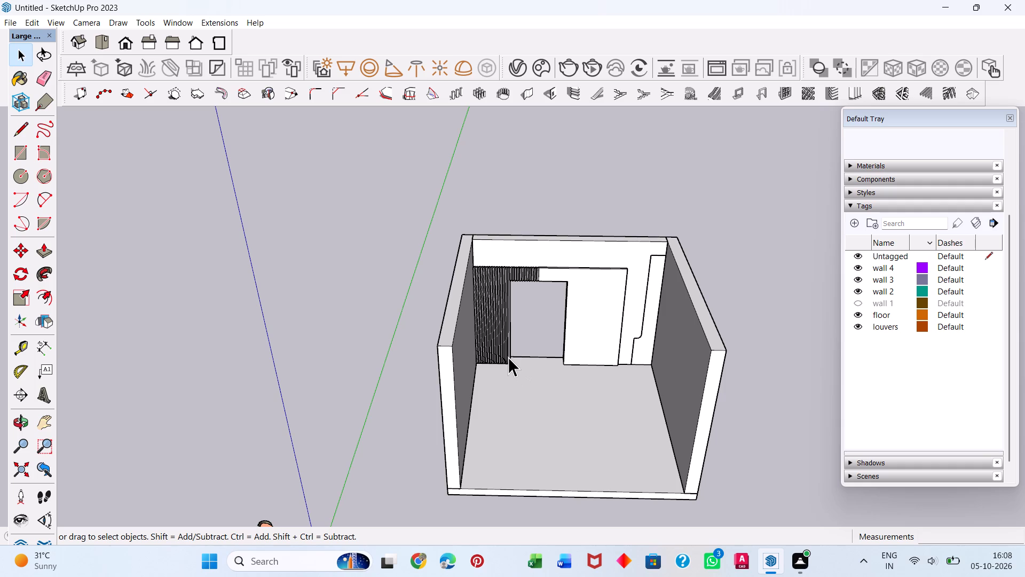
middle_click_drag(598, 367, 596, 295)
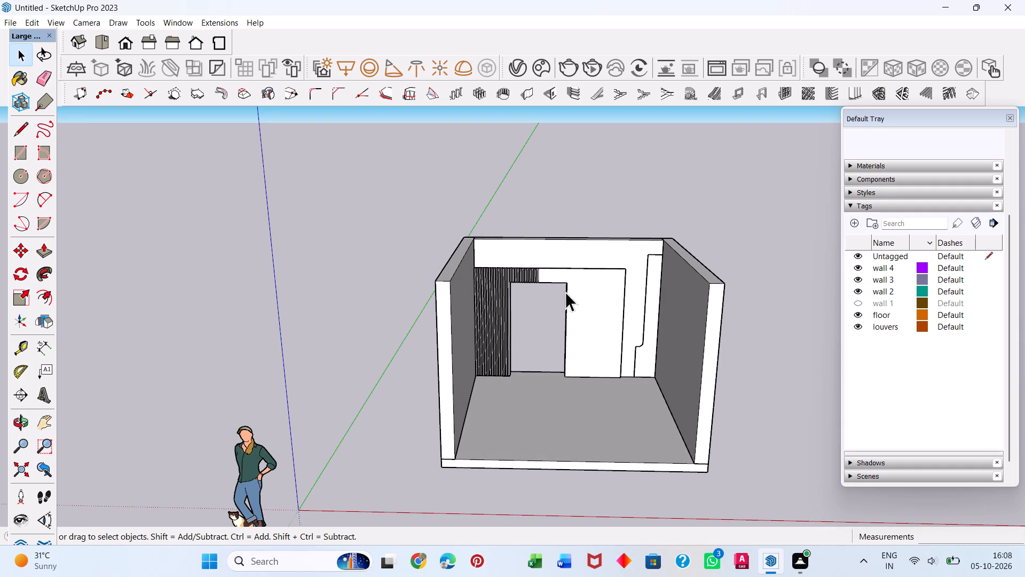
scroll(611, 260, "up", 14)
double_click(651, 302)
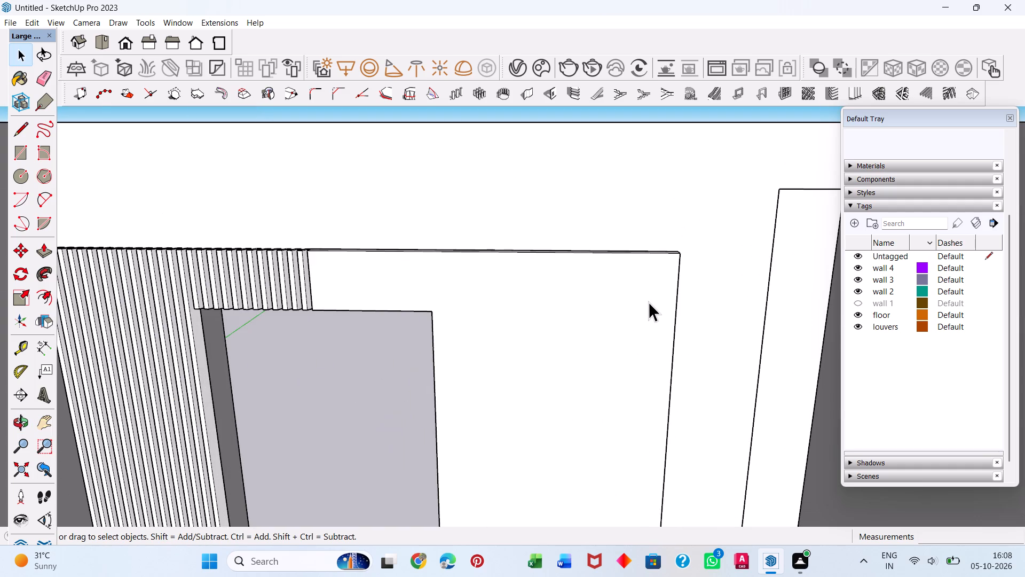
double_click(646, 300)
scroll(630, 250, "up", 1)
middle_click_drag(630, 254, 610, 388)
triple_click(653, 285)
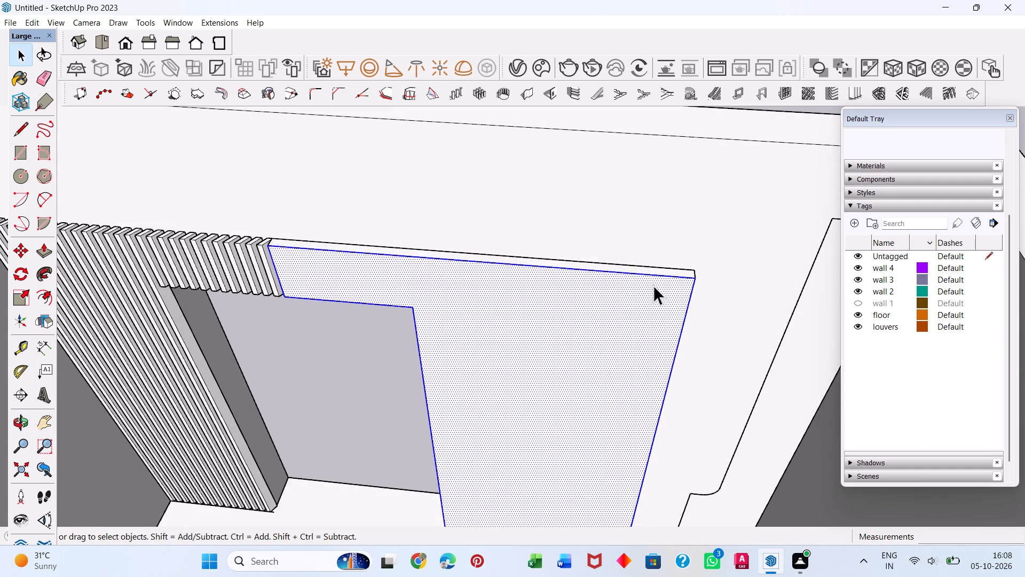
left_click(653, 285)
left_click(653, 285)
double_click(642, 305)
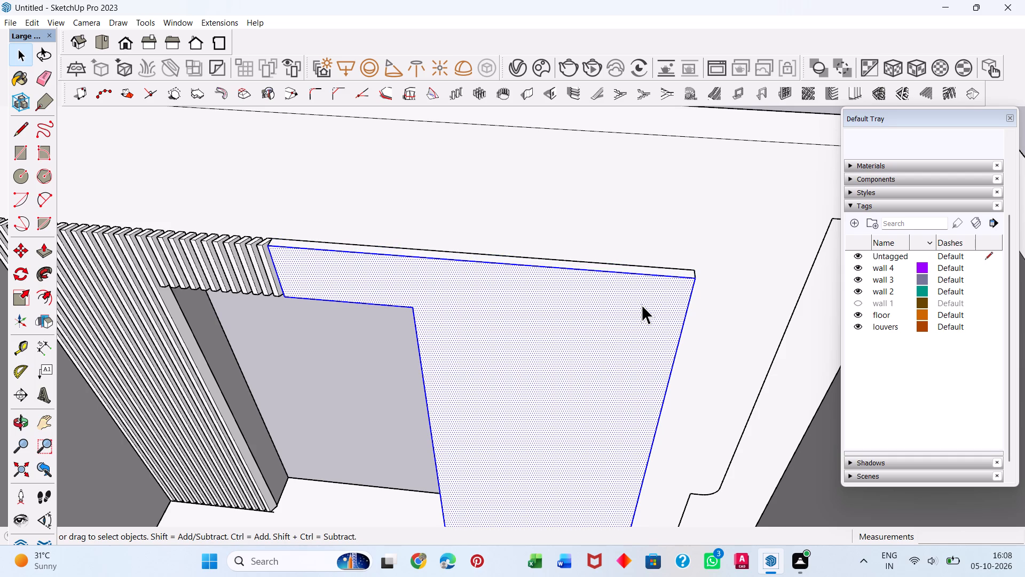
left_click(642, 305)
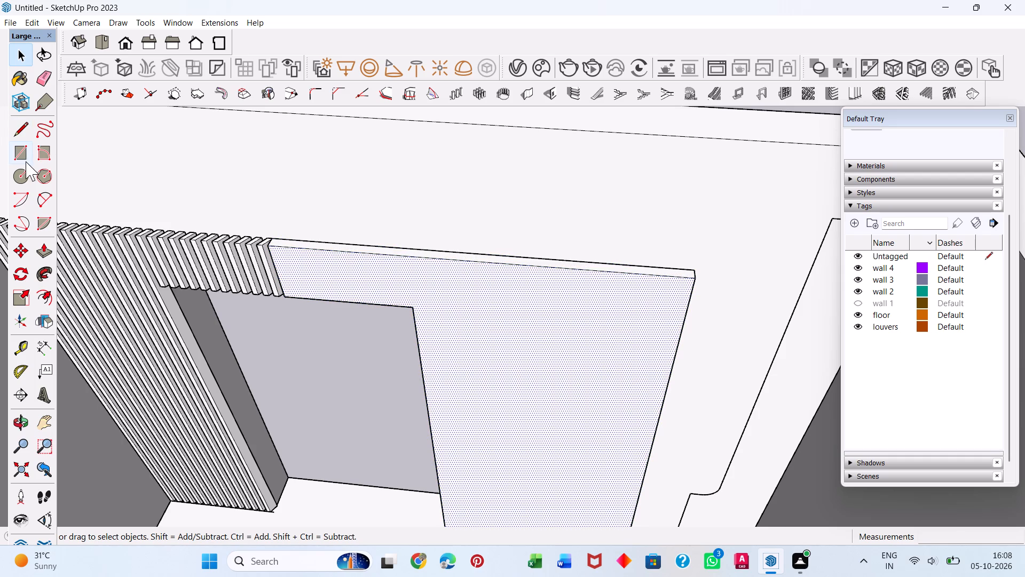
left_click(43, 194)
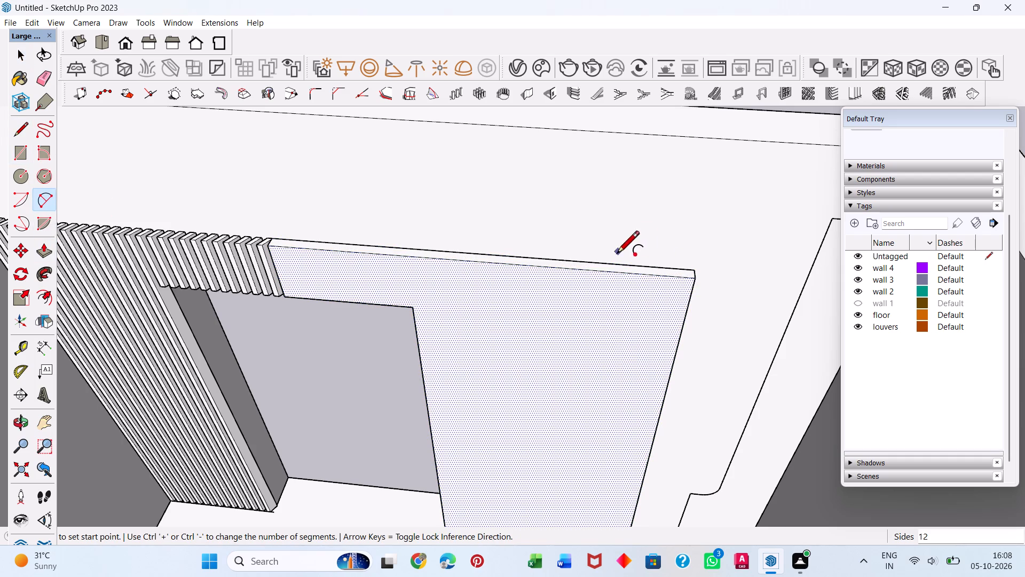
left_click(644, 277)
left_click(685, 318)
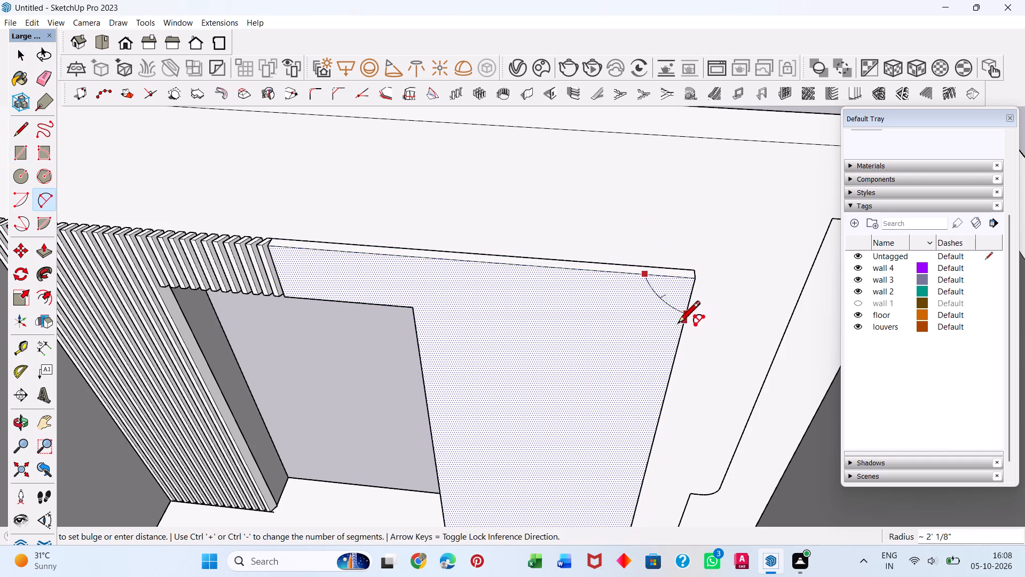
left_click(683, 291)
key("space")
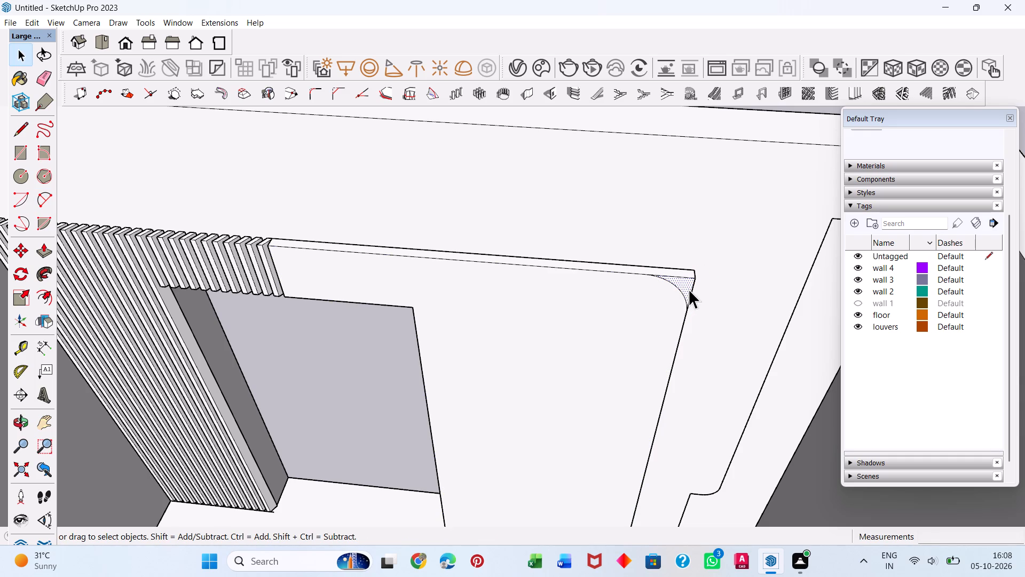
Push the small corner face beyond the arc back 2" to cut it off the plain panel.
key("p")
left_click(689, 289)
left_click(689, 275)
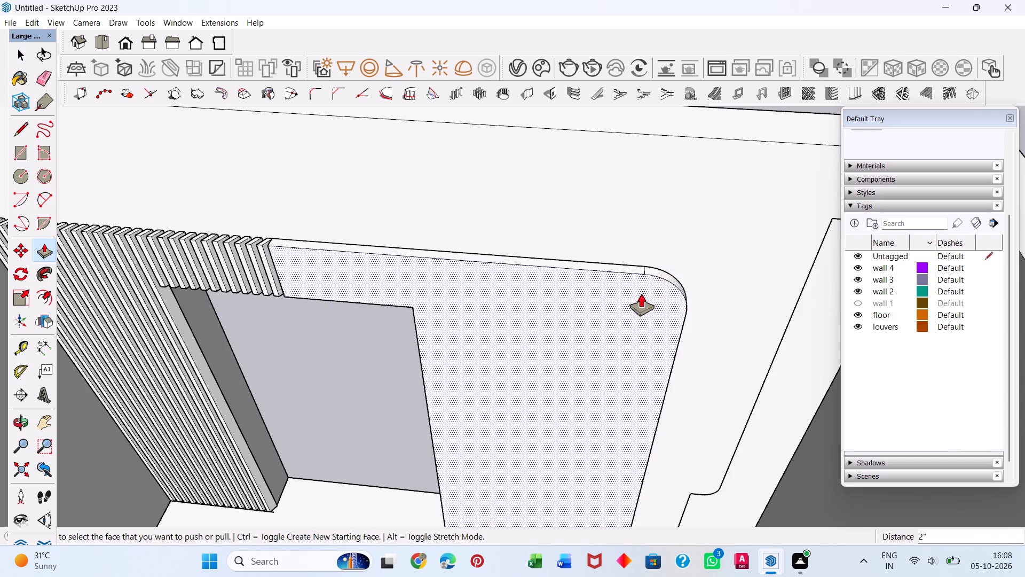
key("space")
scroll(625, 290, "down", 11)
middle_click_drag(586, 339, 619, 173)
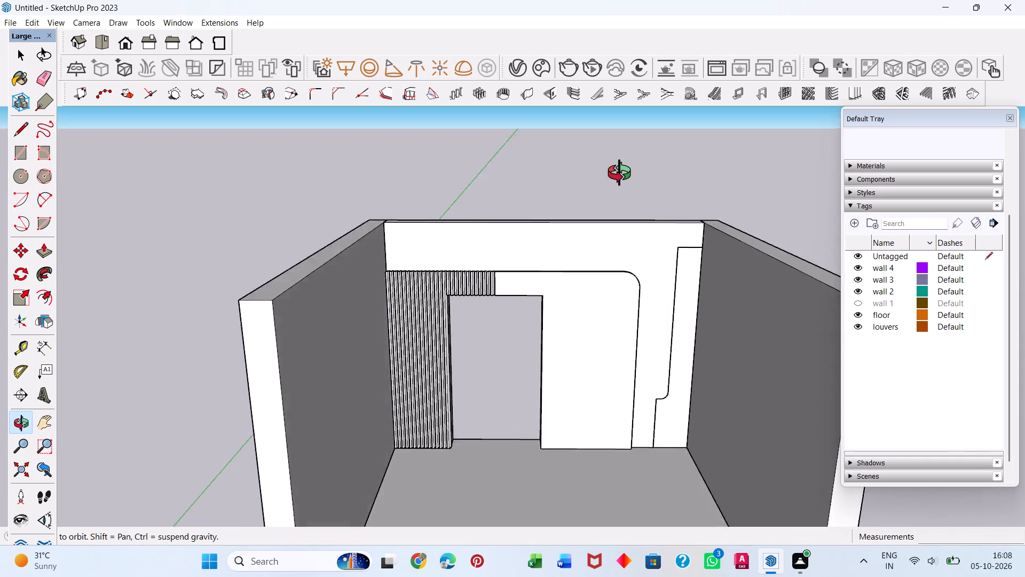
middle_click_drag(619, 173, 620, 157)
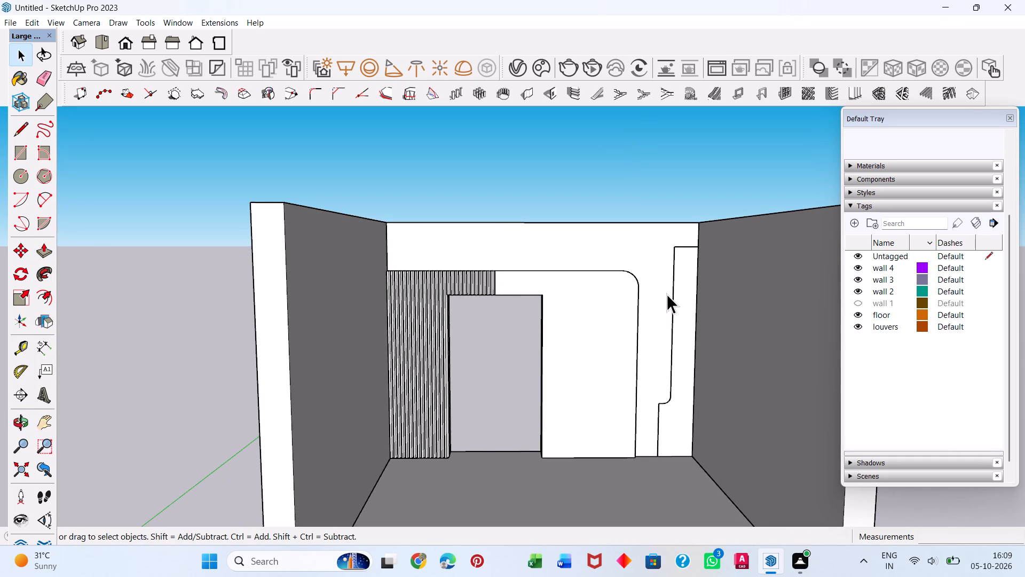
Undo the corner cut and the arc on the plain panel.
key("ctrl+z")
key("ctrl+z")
Draw a larger tangent arc of about 1' 6 3/8" radius across the plain panel's upper outer corner.
scroll(617, 271, "up", 3)
left_click(45, 196)
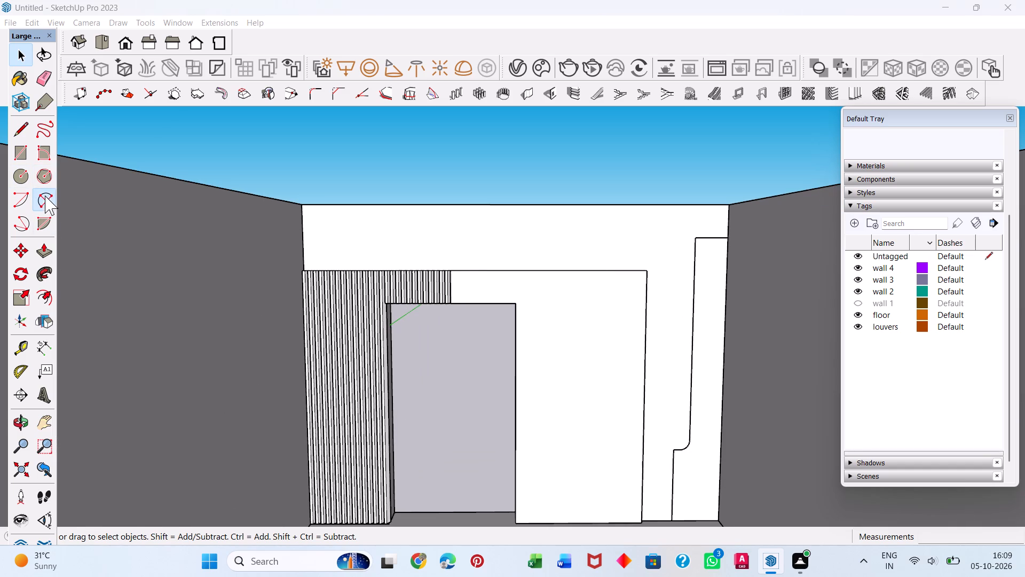
left_click(616, 272)
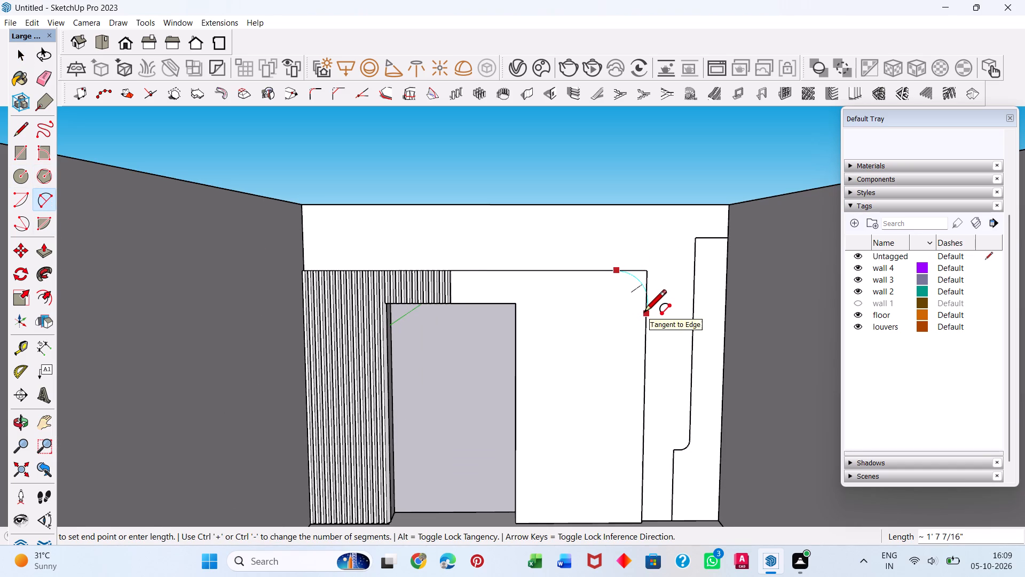
key("Escape")
key("Escape")
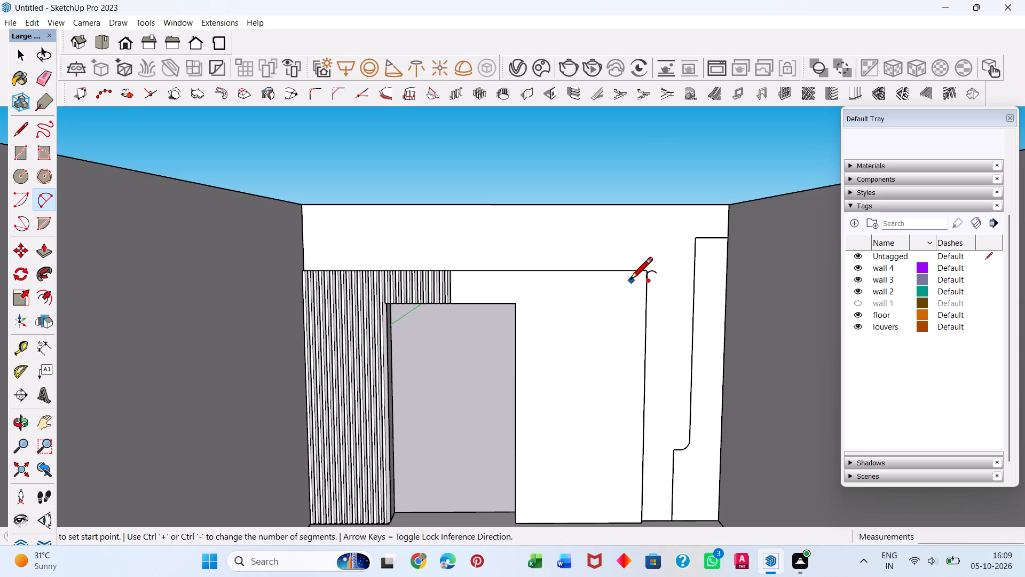
left_click(597, 271)
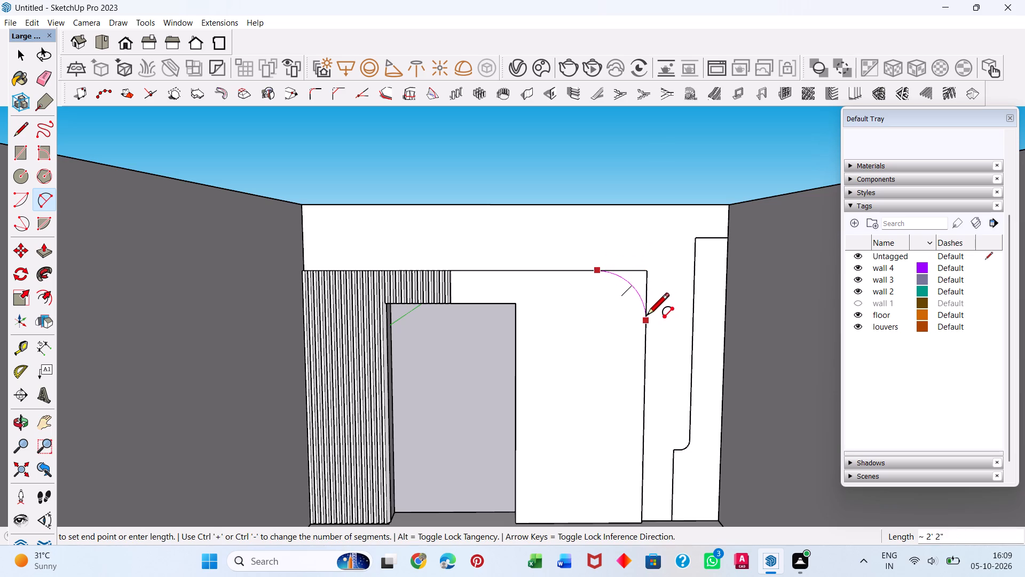
left_click(646, 317)
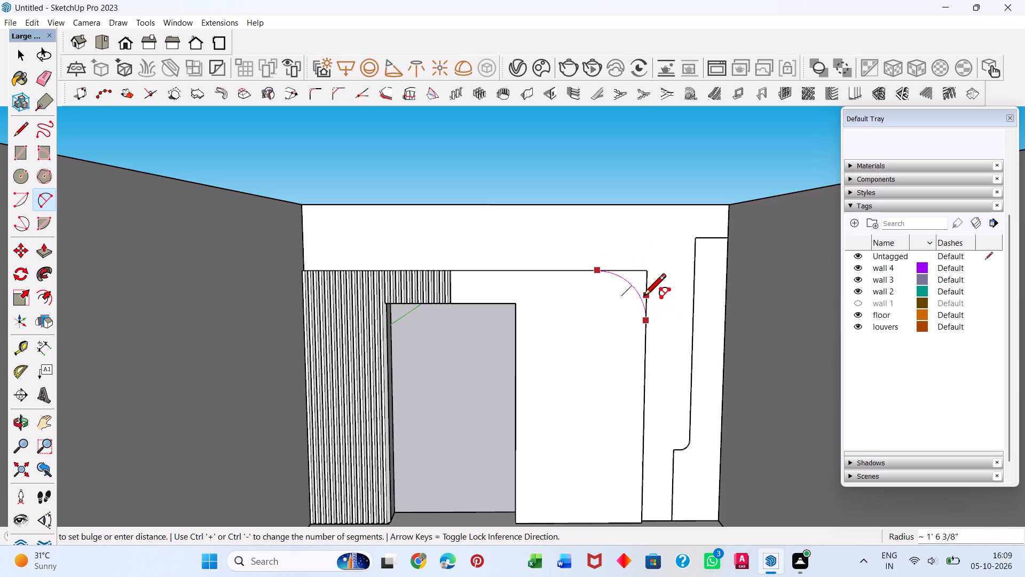
left_click(643, 298)
key("space")
left_click(638, 280)
left_click(640, 280)
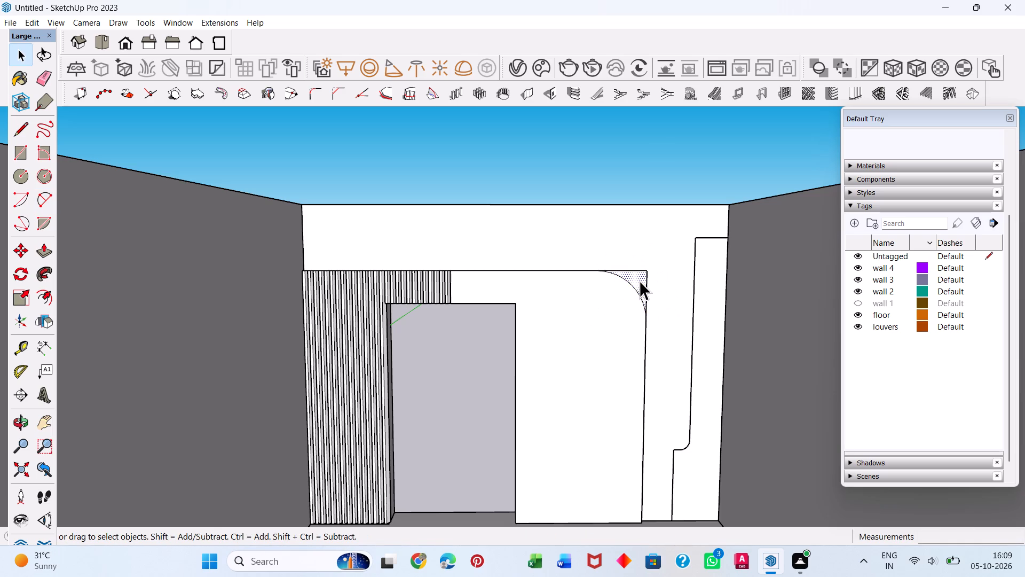
Push the corner face outside the arc back 2" to round off the plain panel's corner.
key("p")
left_click(640, 280)
middle_click_drag(644, 272, 644, 279)
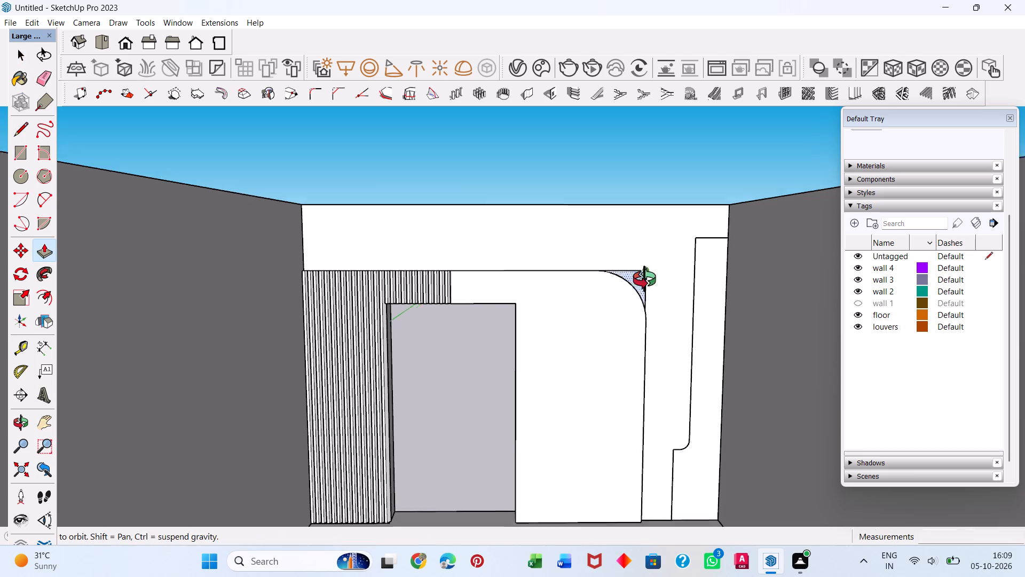
middle_click_drag(644, 279, 595, 413)
left_click(652, 285)
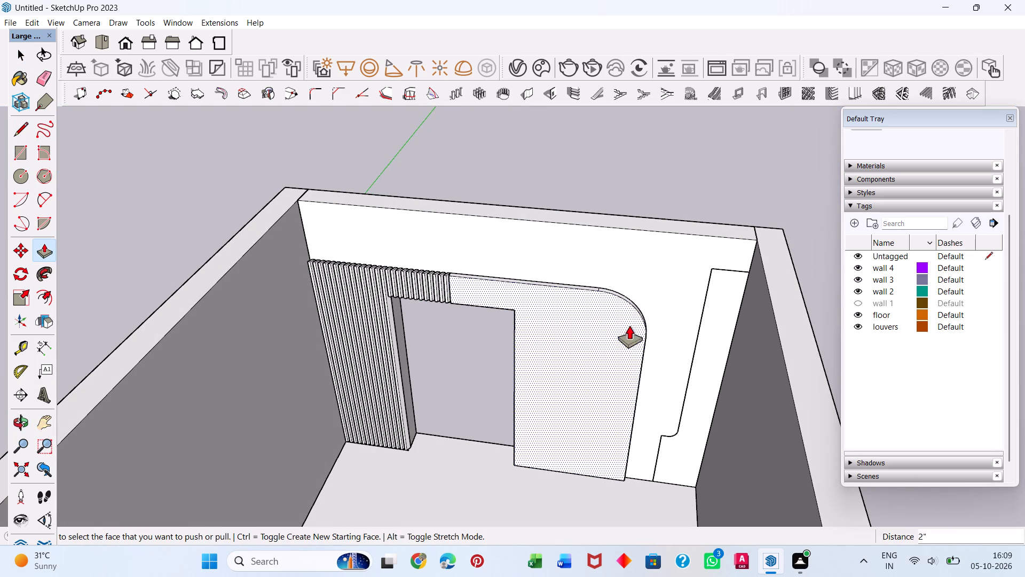
key("space")
scroll(585, 310, "up", 1)
middle_click_drag(586, 310, 654, 150)
scroll(577, 337, "down", 9)
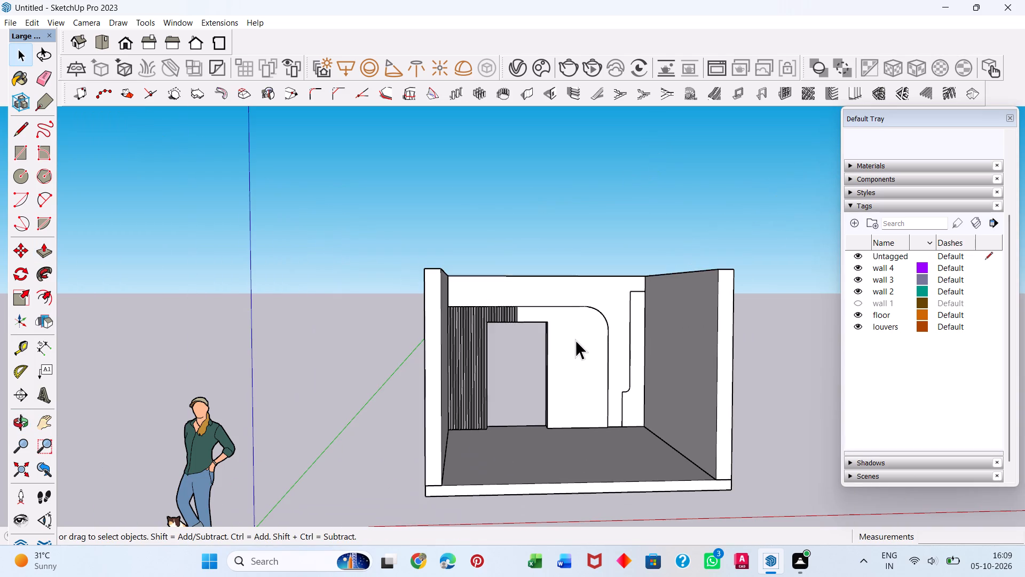
Extrude the stepped panel face at the far end of the louver wall outward by 2".
key("space")
scroll(450, 370, "down", 2)
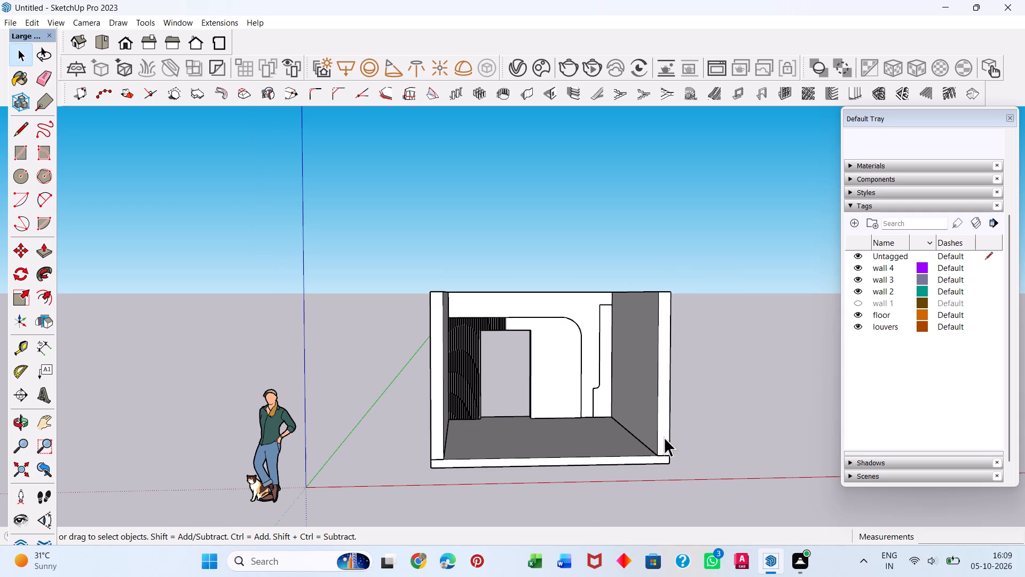
scroll(606, 376, "up", 3)
middle_click_drag(577, 350, 550, 541)
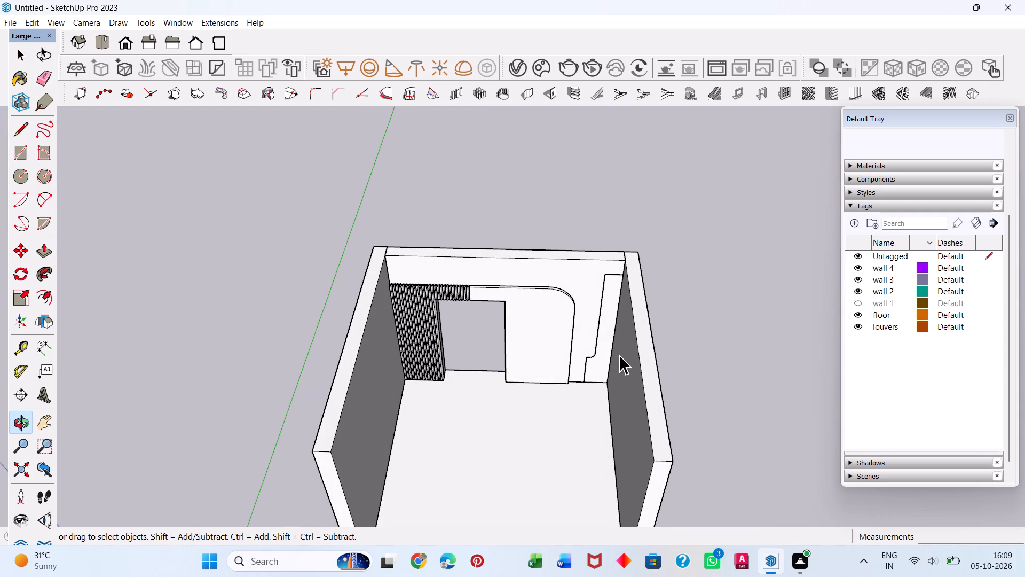
left_click(608, 334)
double_click(608, 333)
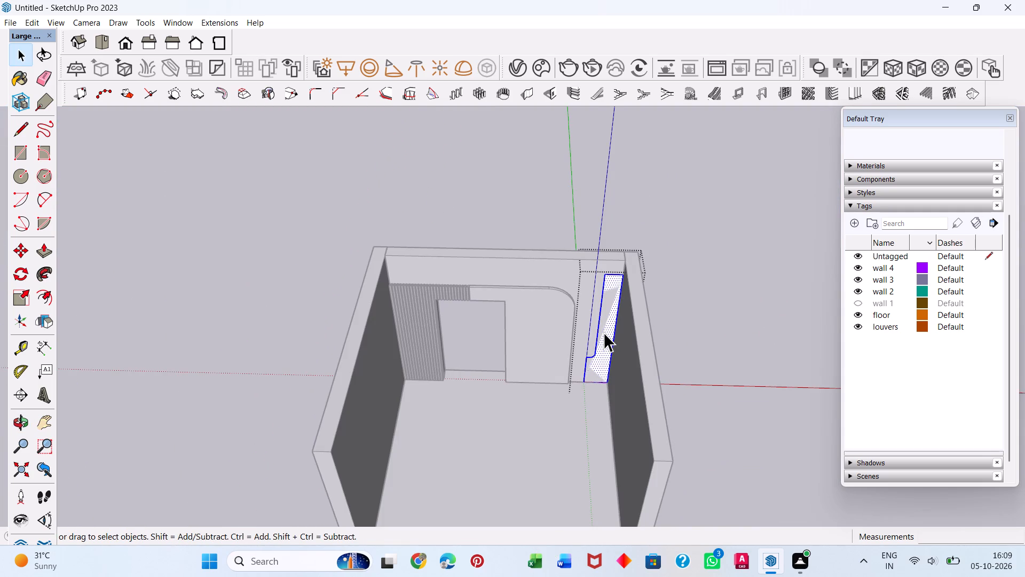
key("p")
left_click(605, 333)
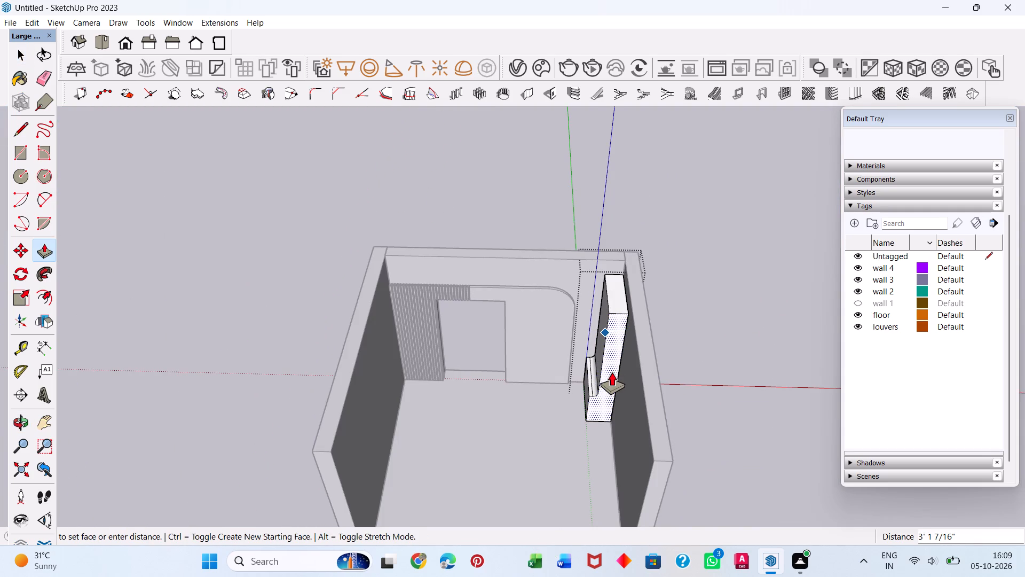
key("2")
key("shift+quotedbl")
key("Return")
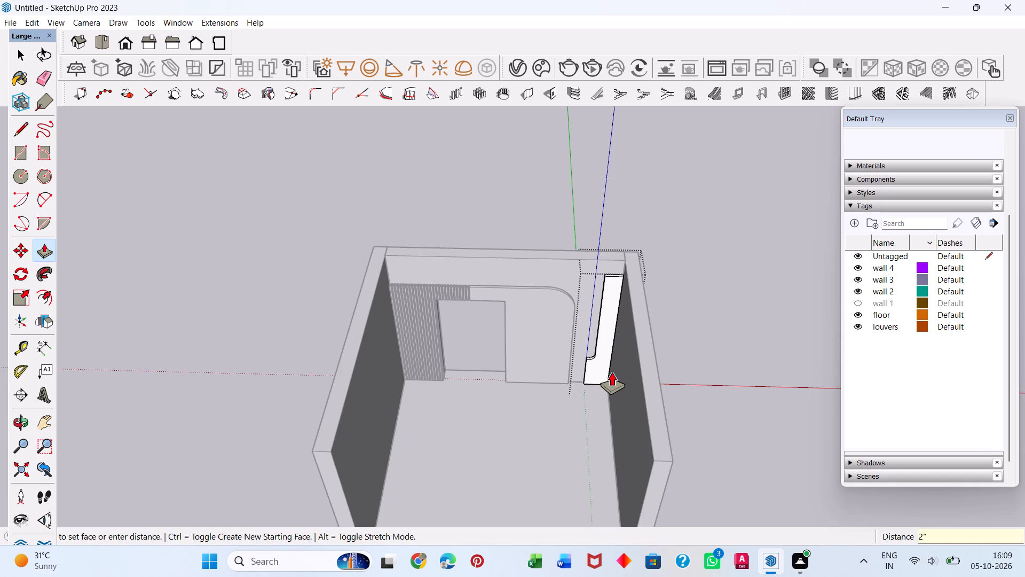
key("space")
left_click(707, 338)
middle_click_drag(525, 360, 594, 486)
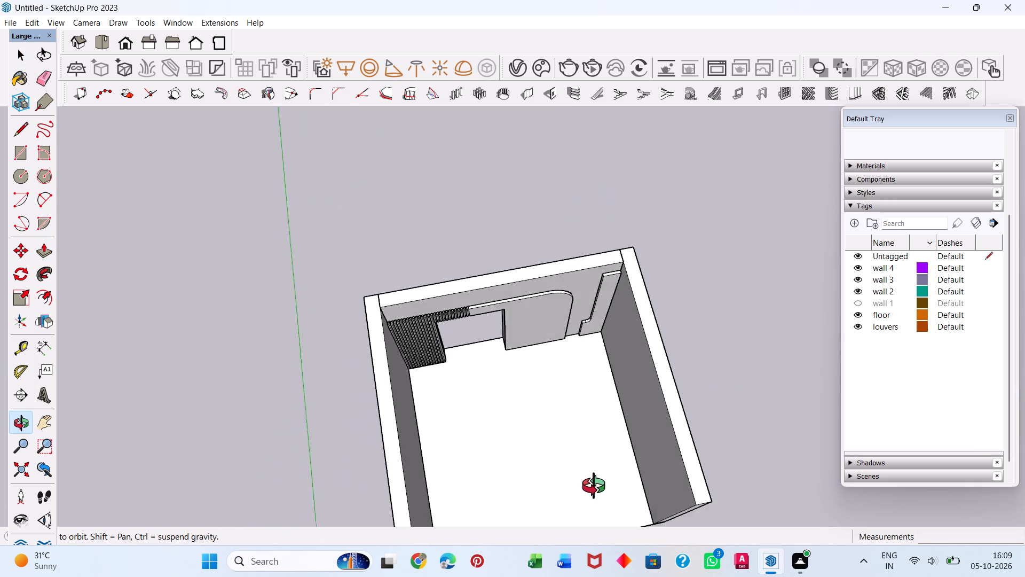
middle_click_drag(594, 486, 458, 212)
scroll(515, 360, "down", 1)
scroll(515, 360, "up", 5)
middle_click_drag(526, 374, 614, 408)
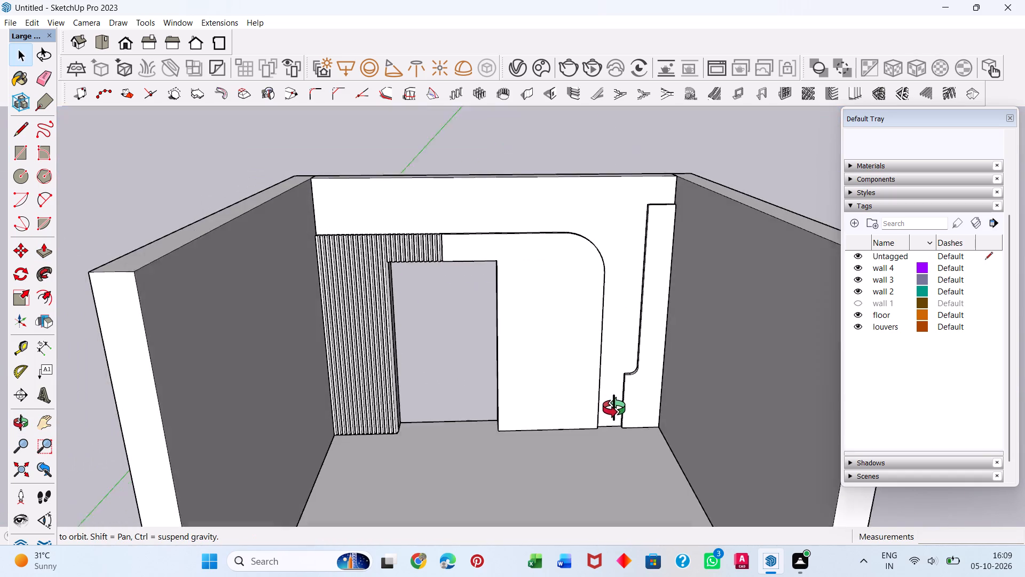
Examine the whole room and the finished louver wall with its panels from several angles.
middle_click_drag(614, 408, 555, 325)
scroll(556, 326, "down", 7)
middle_click_drag(519, 375, 571, 533)
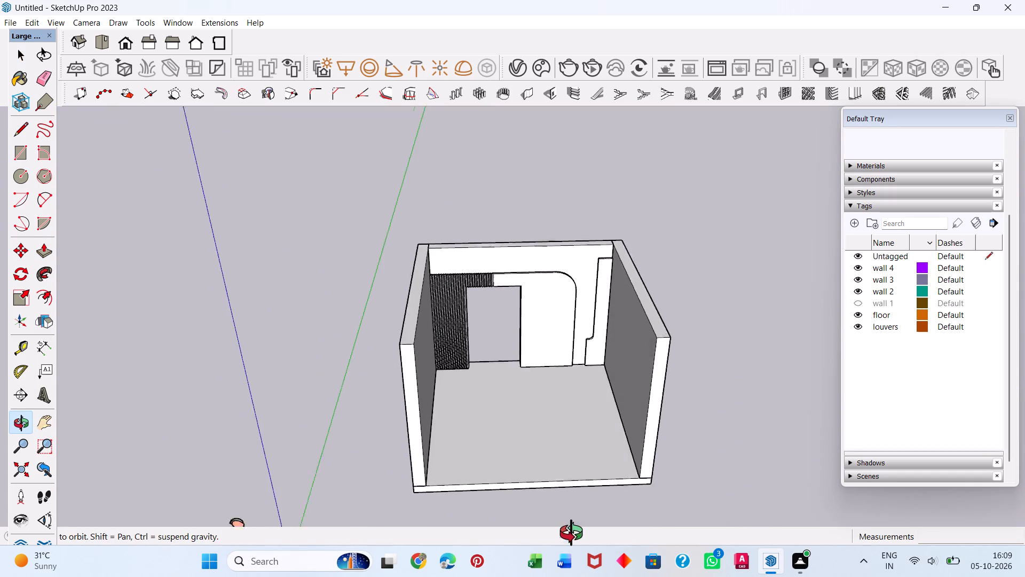
middle_click_drag(571, 533, 571, 541)
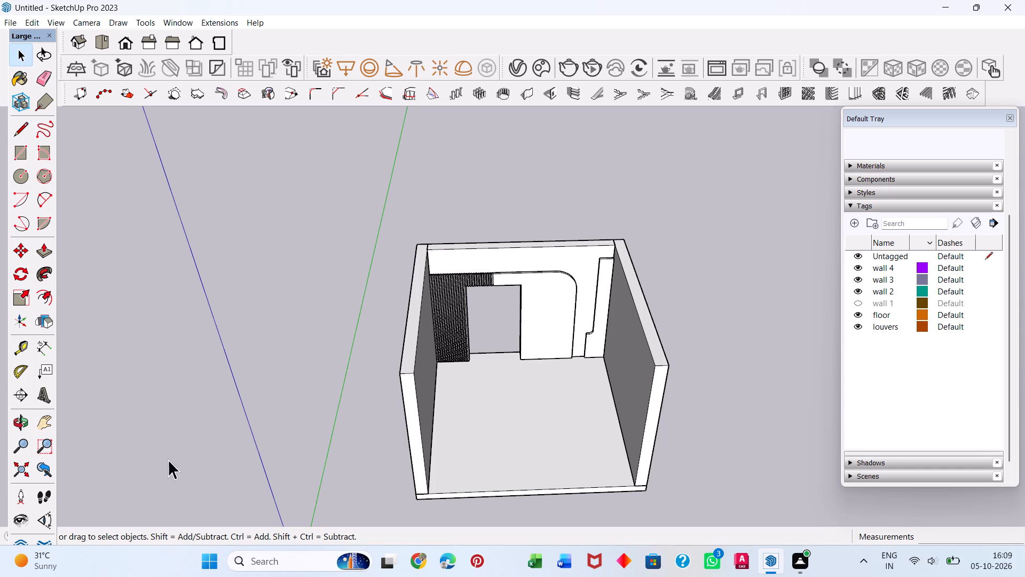
middle_click_drag(468, 409, 345, 391)
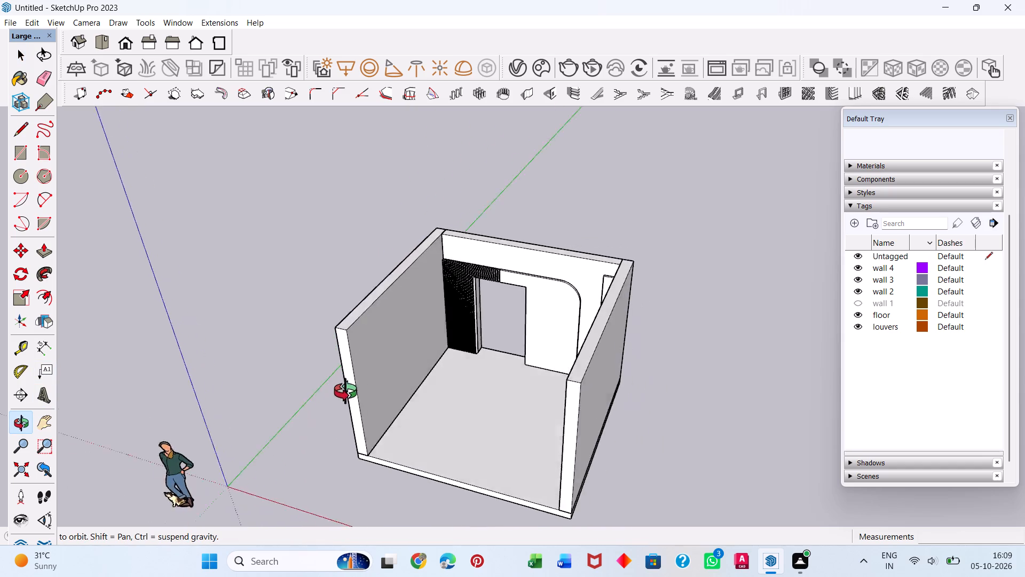
middle_click_drag(345, 391, 297, 358)
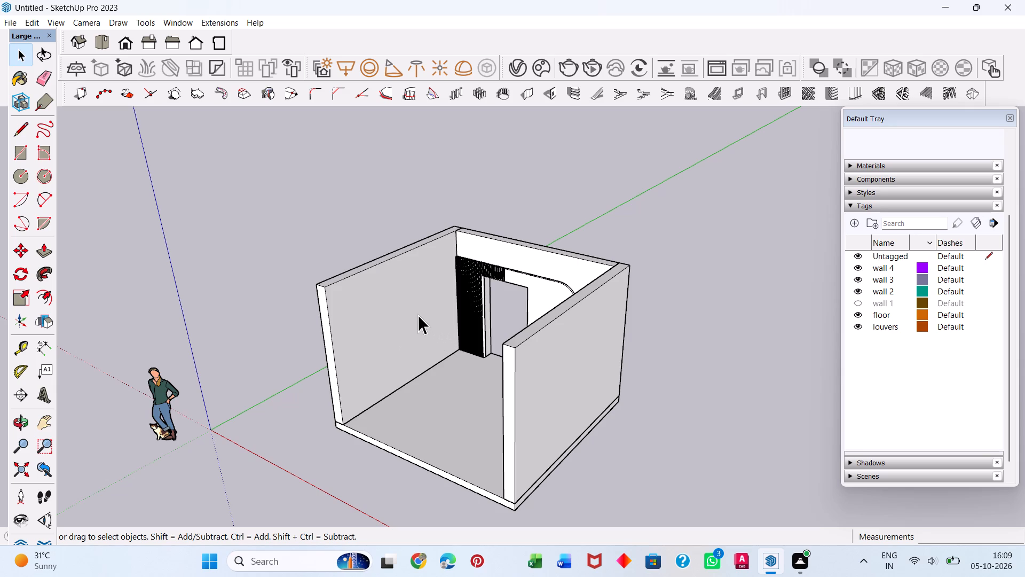
scroll(395, 330, "down", 4)
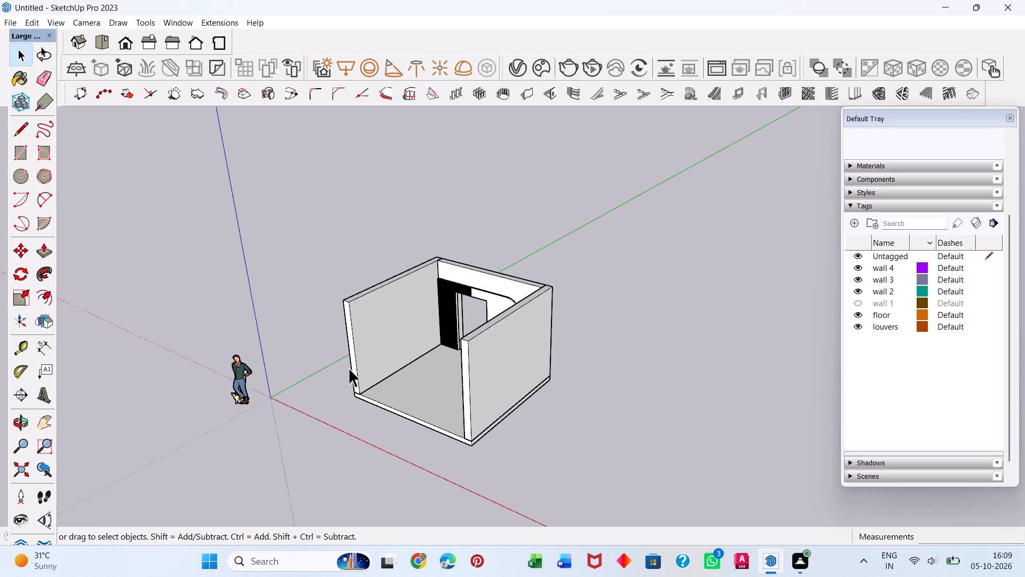
scroll(425, 318, "up", 9)
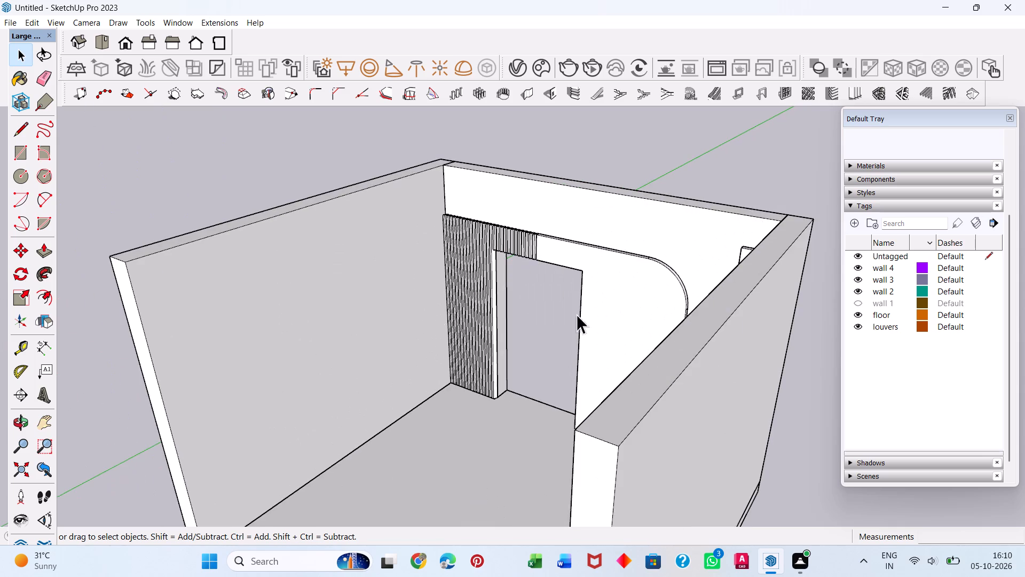
scroll(604, 317, "down", 4)
middle_click_drag(667, 310, 633, 352)
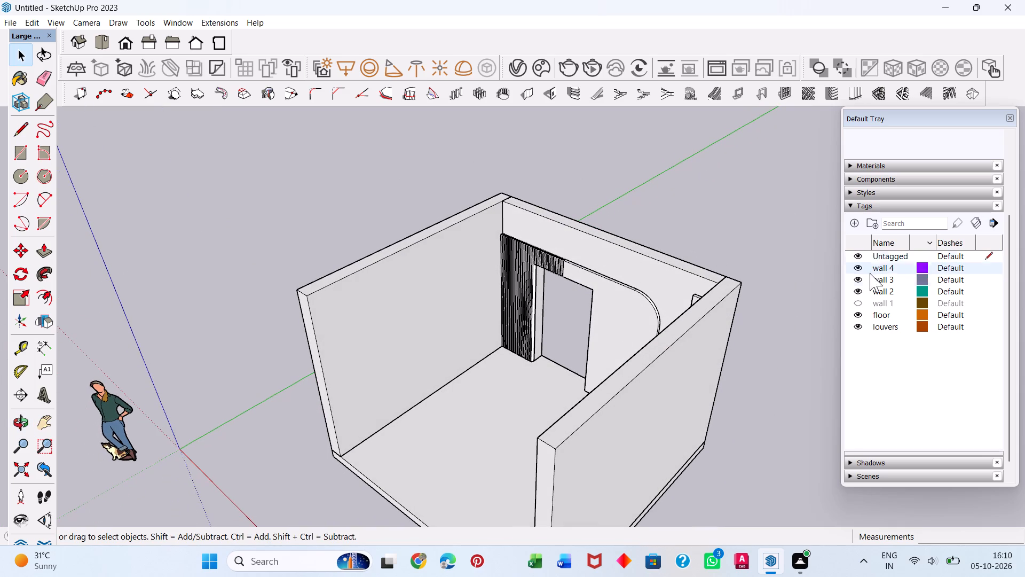
Hide the louvers tag.
left_click(862, 328)
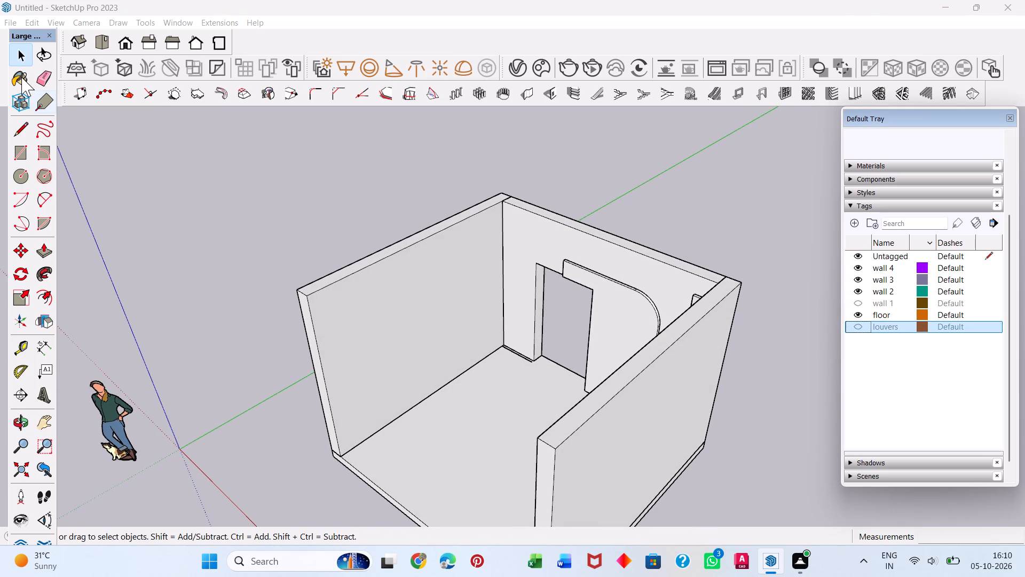
Place three vertical guides along the adjacent blank wall, the first about 2' 7" from the corner and the third about 3' 11" past the second.
left_click(18, 347)
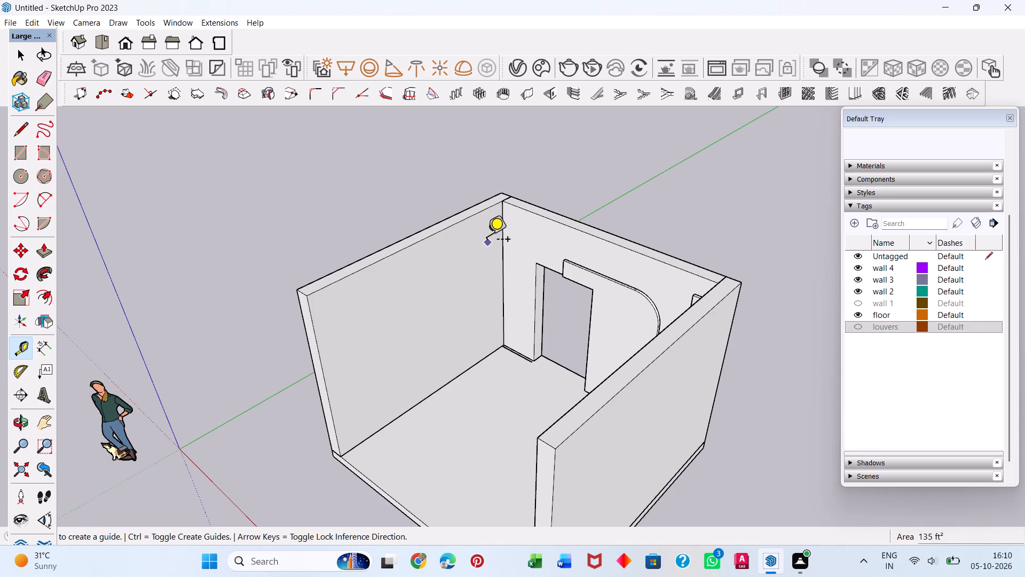
left_click(505, 240)
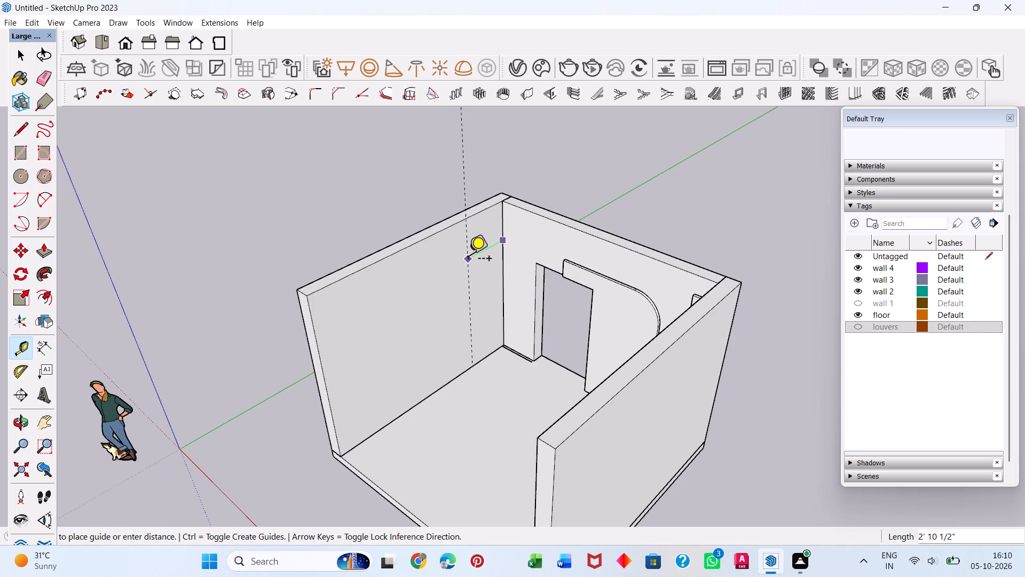
left_click(473, 260)
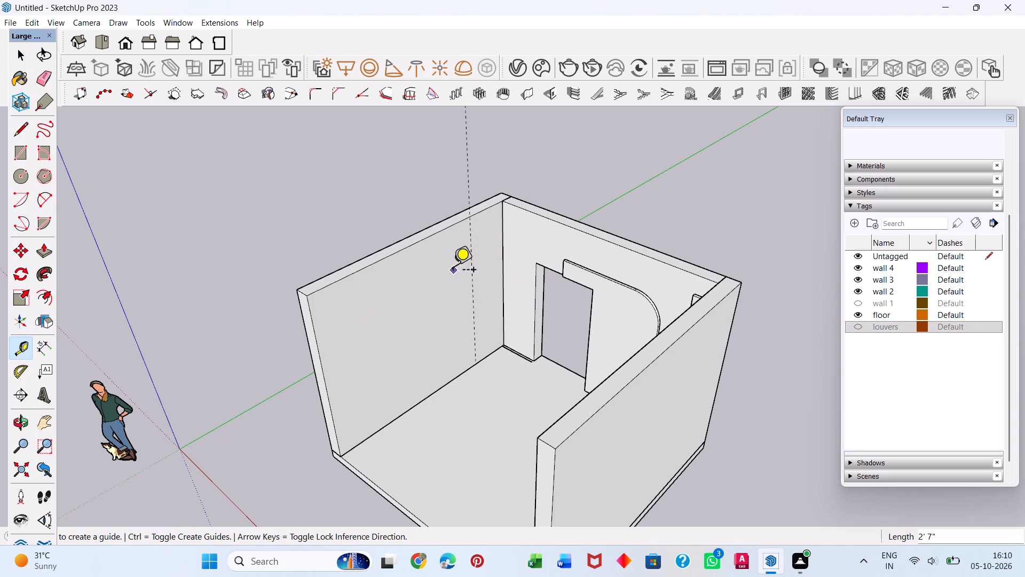
left_click(471, 271)
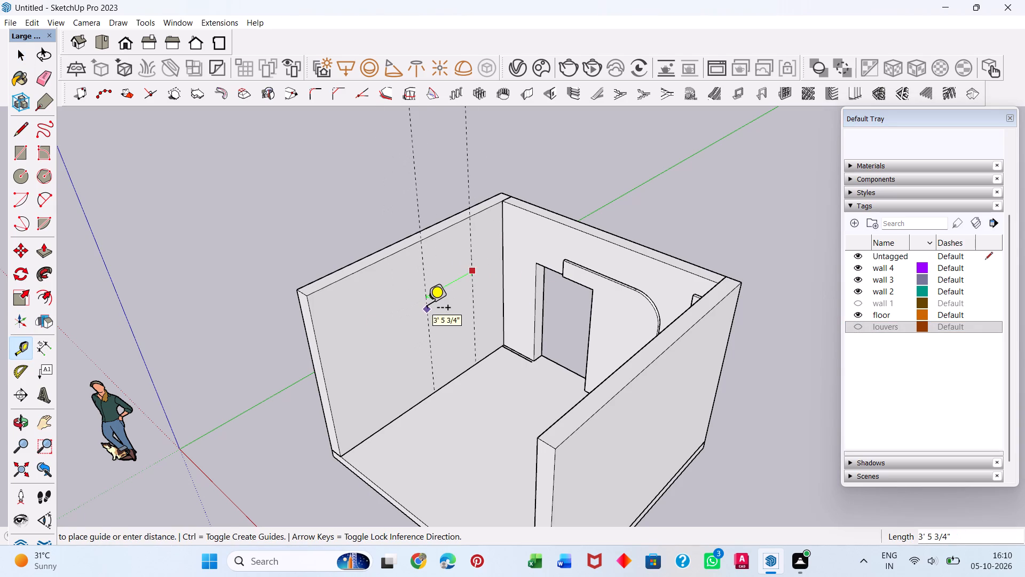
left_click(441, 304)
left_click(441, 304)
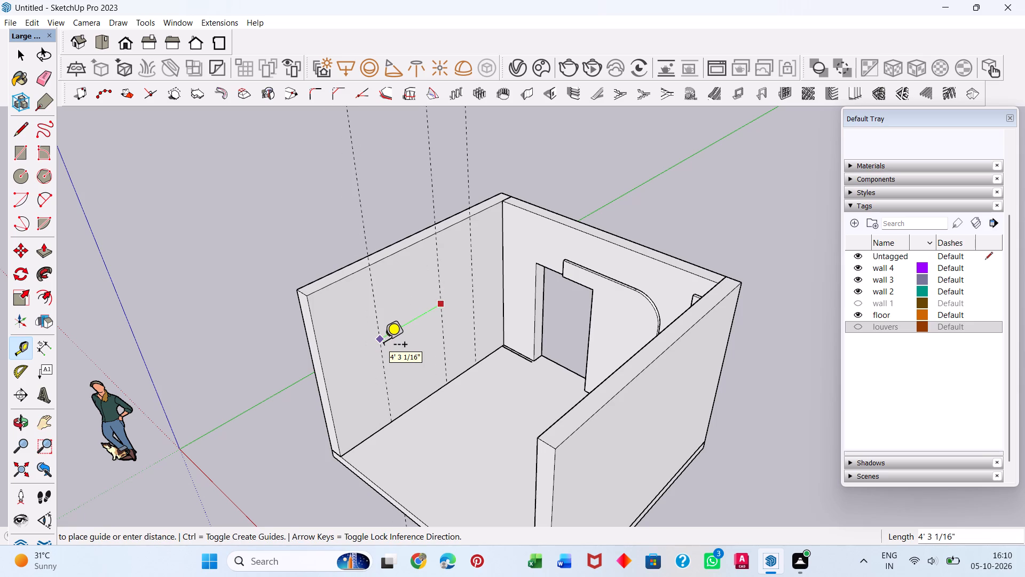
left_click(389, 342)
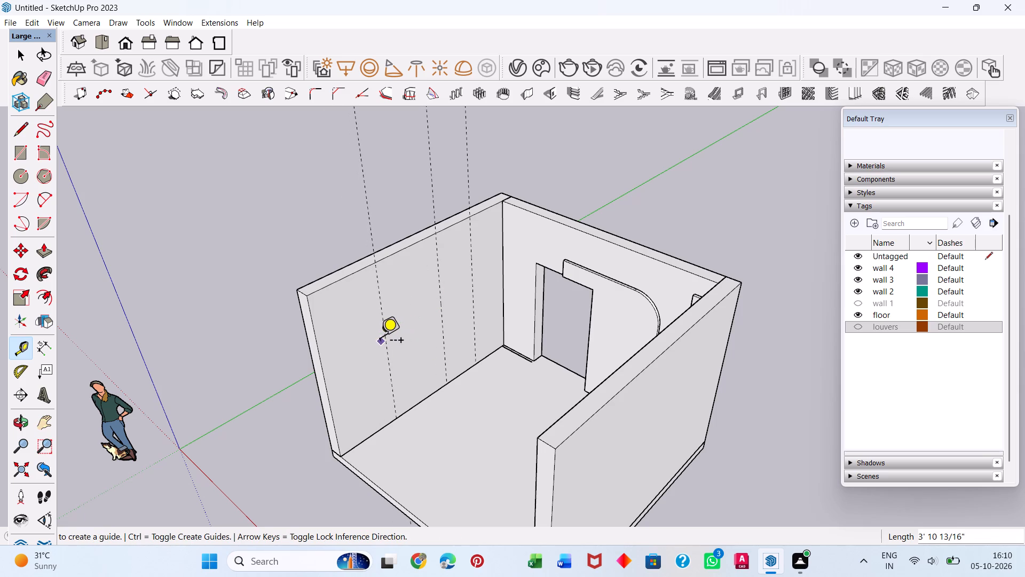
left_click(386, 342)
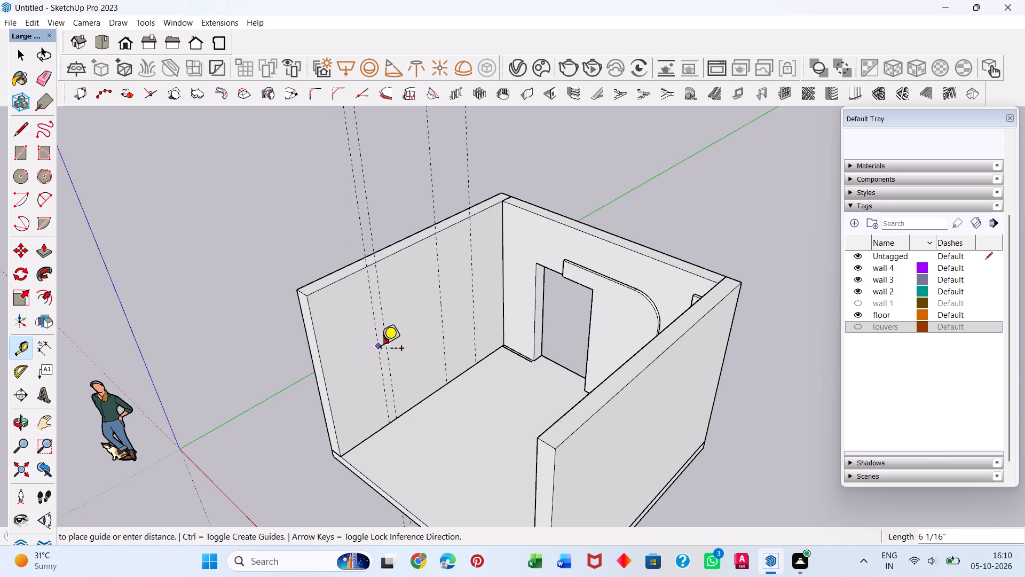
key("Escape")
Add horizontal guides on the blank wall at 2' 6" above the floor, 6" above that, and 2" from the second one.
left_click(362, 442)
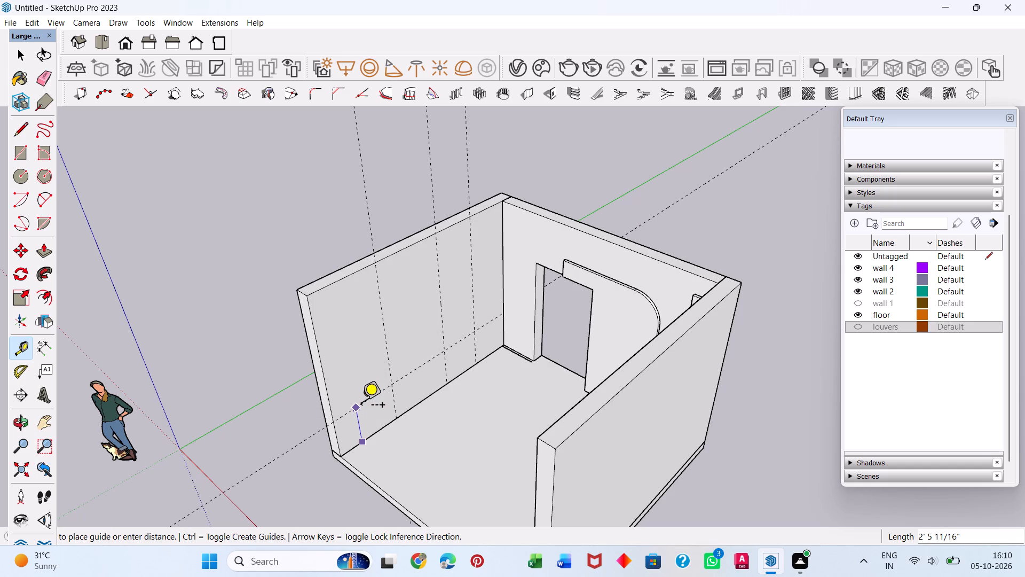
type("2'6\"")
key("Return")
middle_click_drag(353, 402, 326, 351)
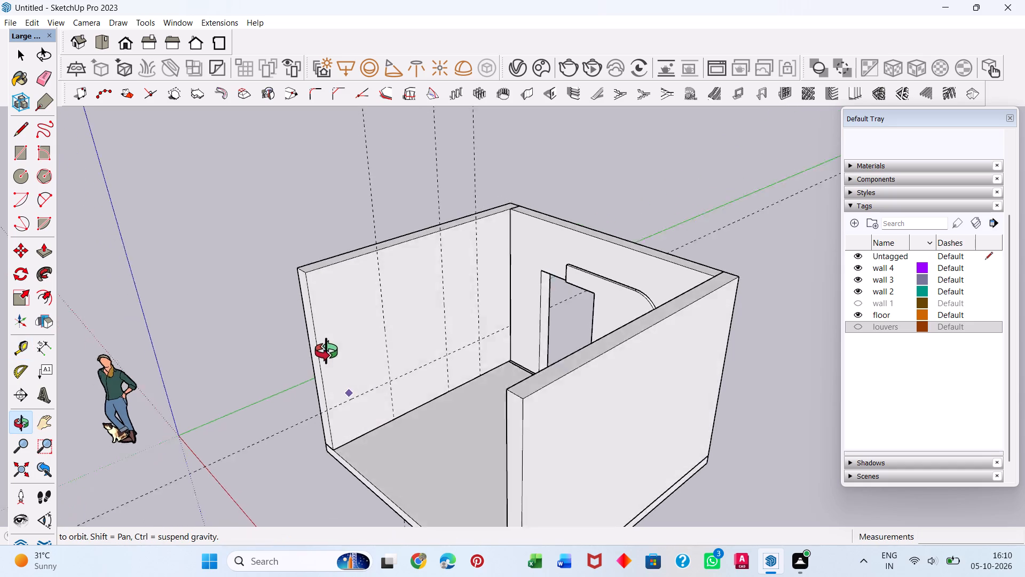
middle_click_drag(326, 351, 383, 314)
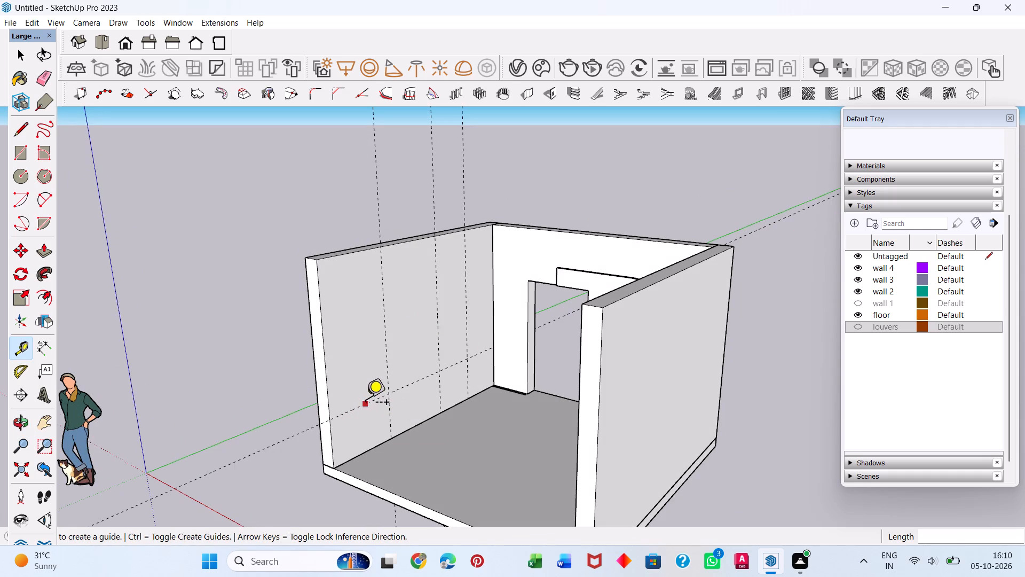
left_click(366, 404)
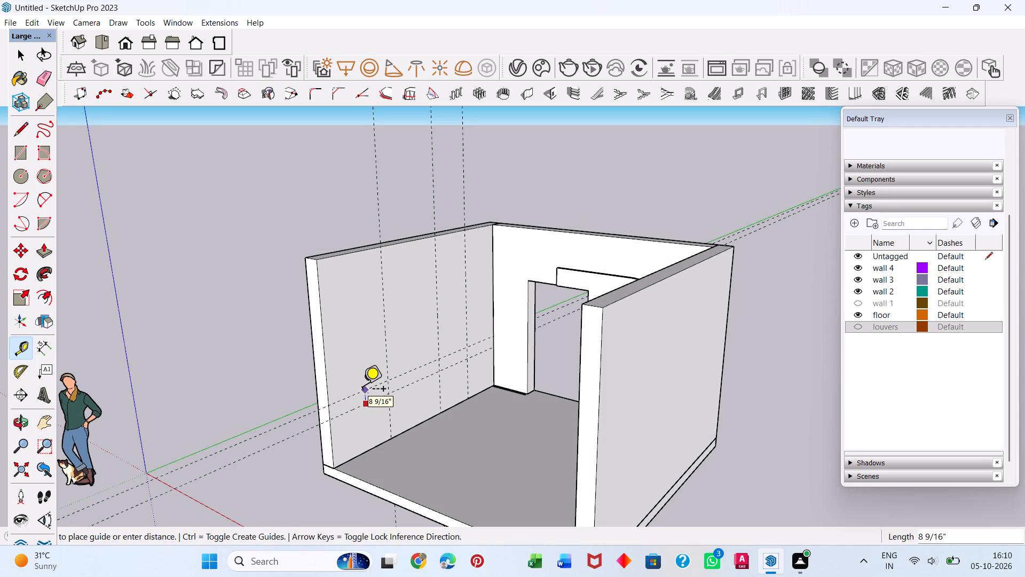
type("6\"")
key("Return")
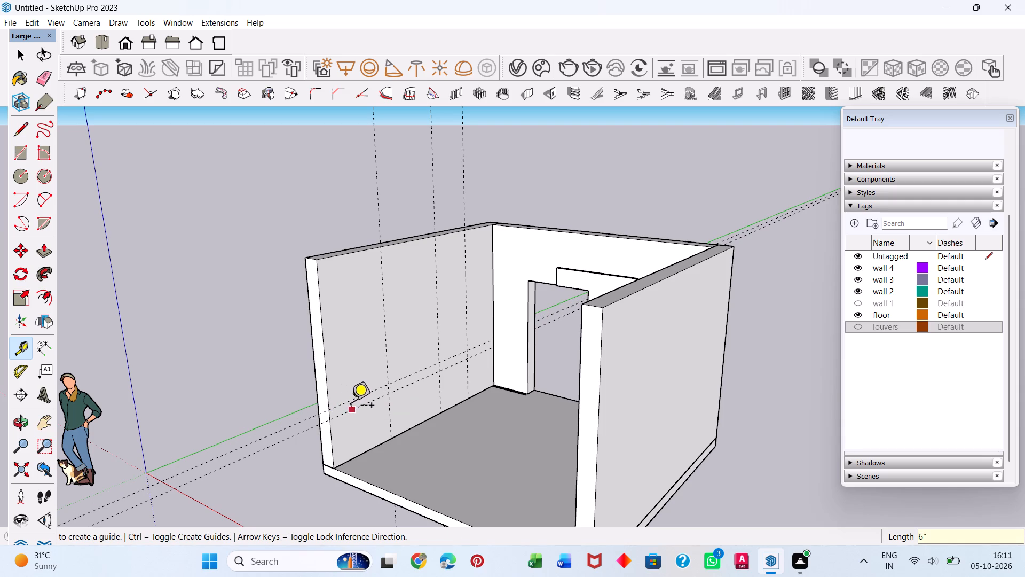
left_click(352, 400)
type("2\"")
key("Return")
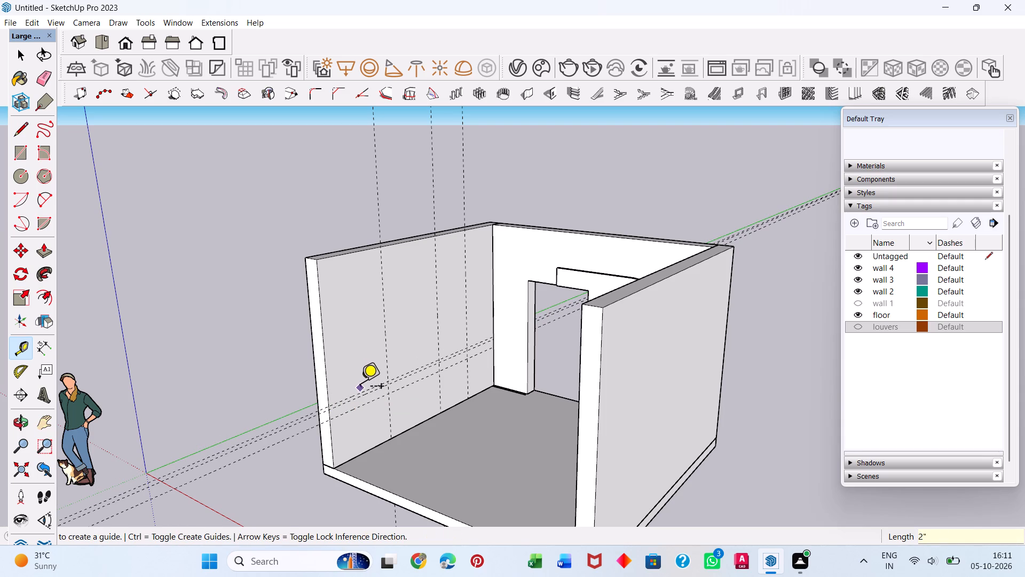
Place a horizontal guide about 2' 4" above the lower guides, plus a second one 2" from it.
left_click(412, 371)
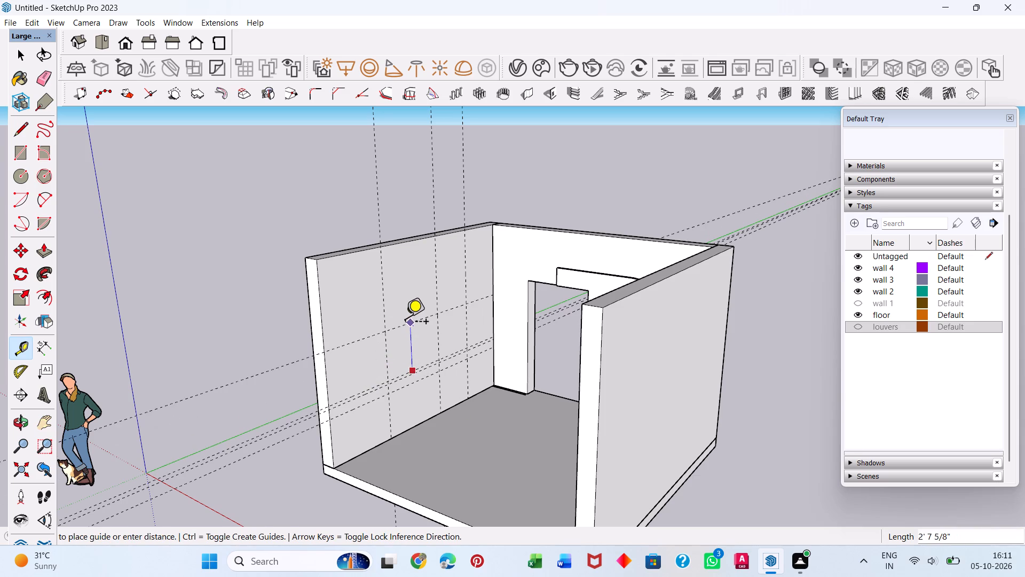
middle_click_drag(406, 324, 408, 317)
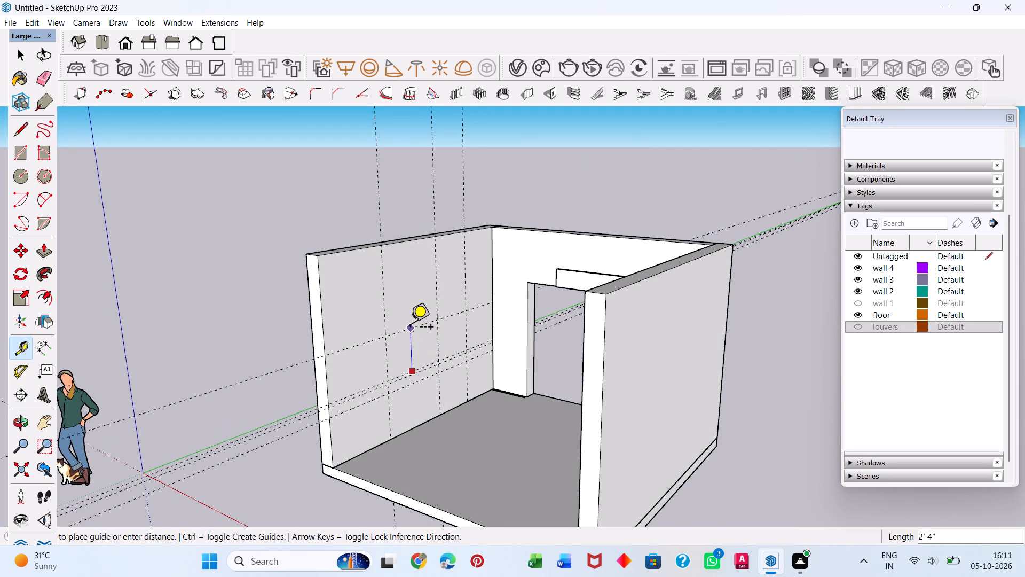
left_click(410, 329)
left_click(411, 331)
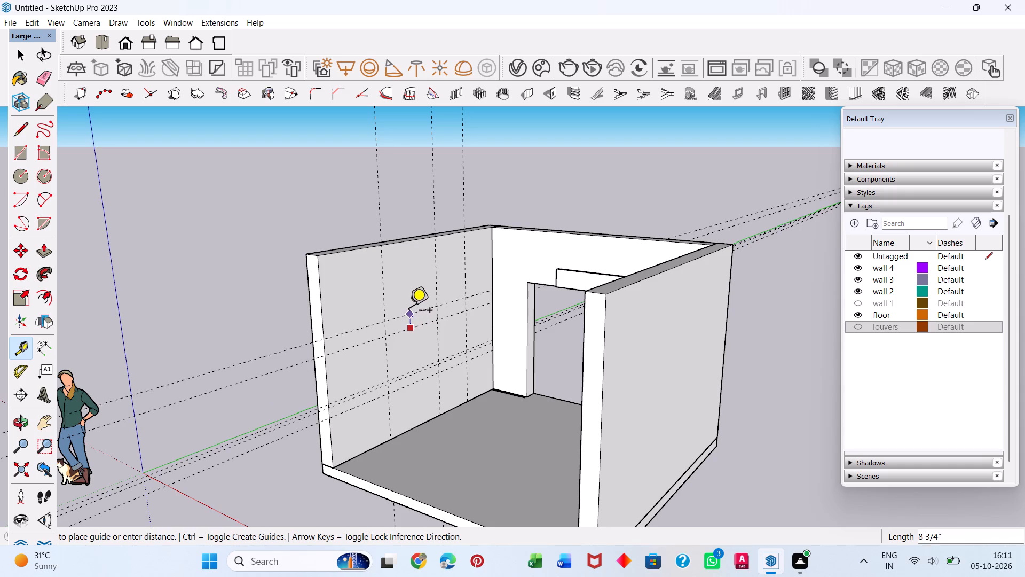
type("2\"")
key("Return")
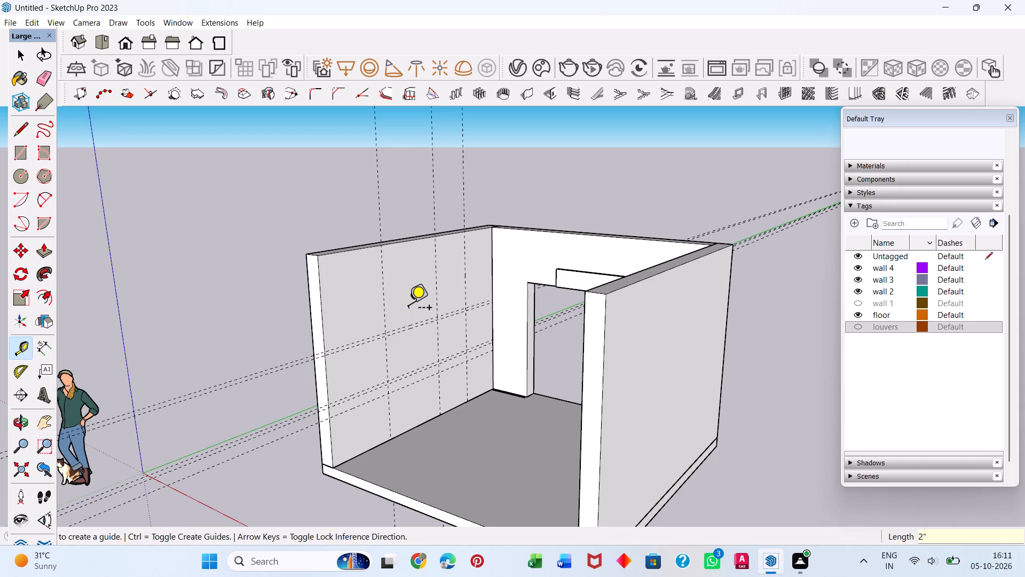
Place another horizontal guide higher on the blank wall, offset from the middle pair, and a second one 2" from it.
left_click(413, 328)
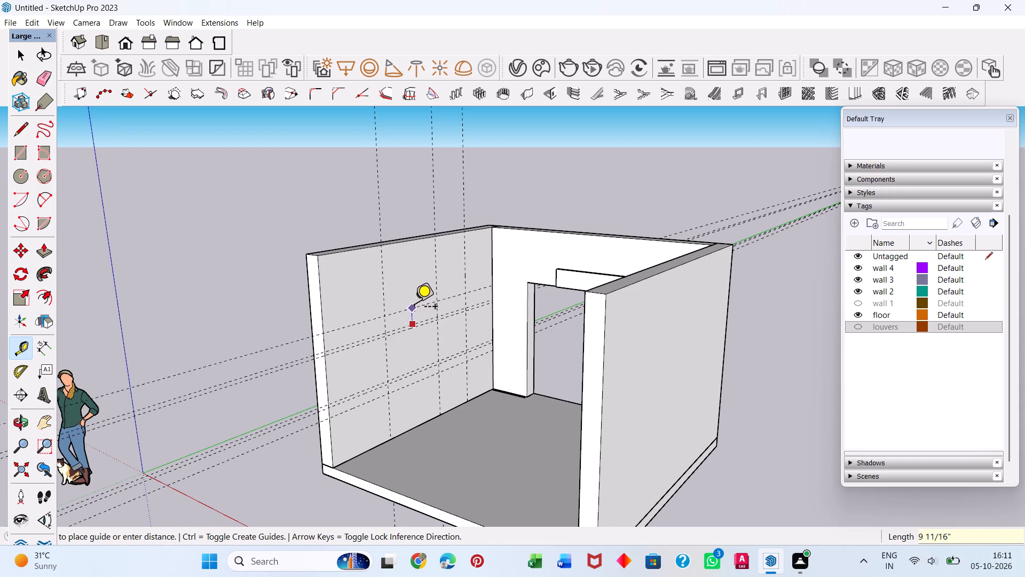
left_click(414, 299)
left_click(415, 299)
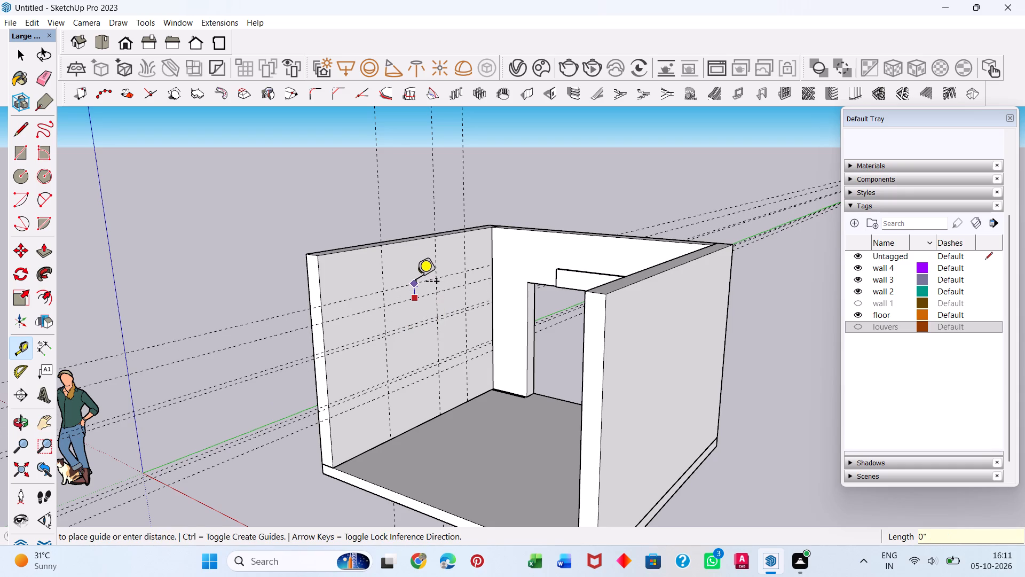
type("2\"")
key("Return")
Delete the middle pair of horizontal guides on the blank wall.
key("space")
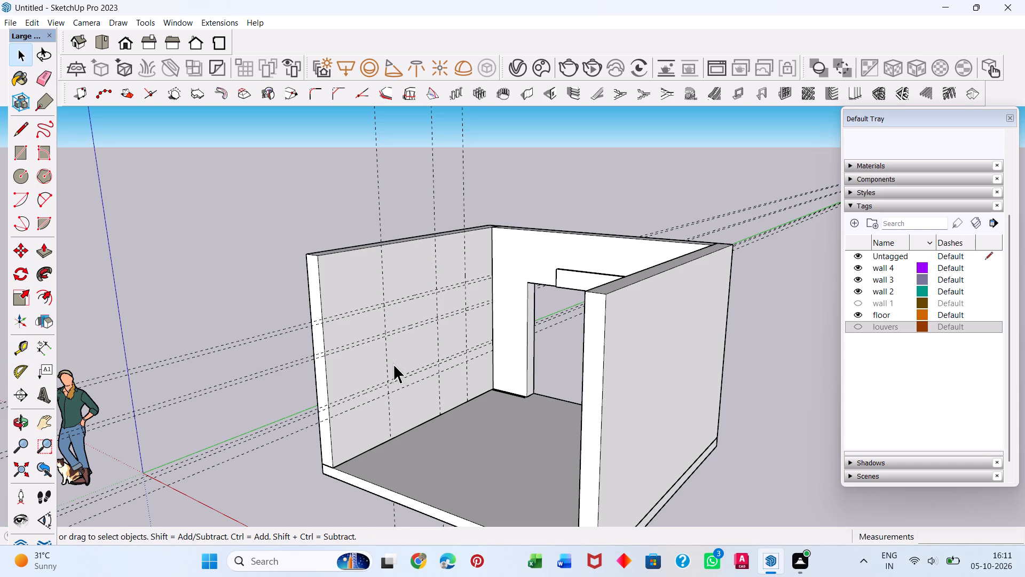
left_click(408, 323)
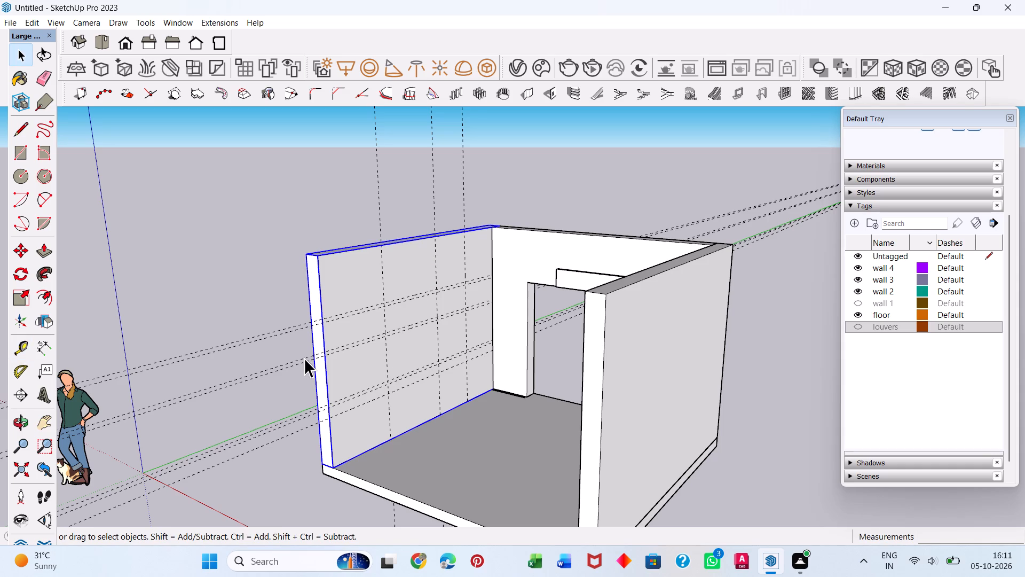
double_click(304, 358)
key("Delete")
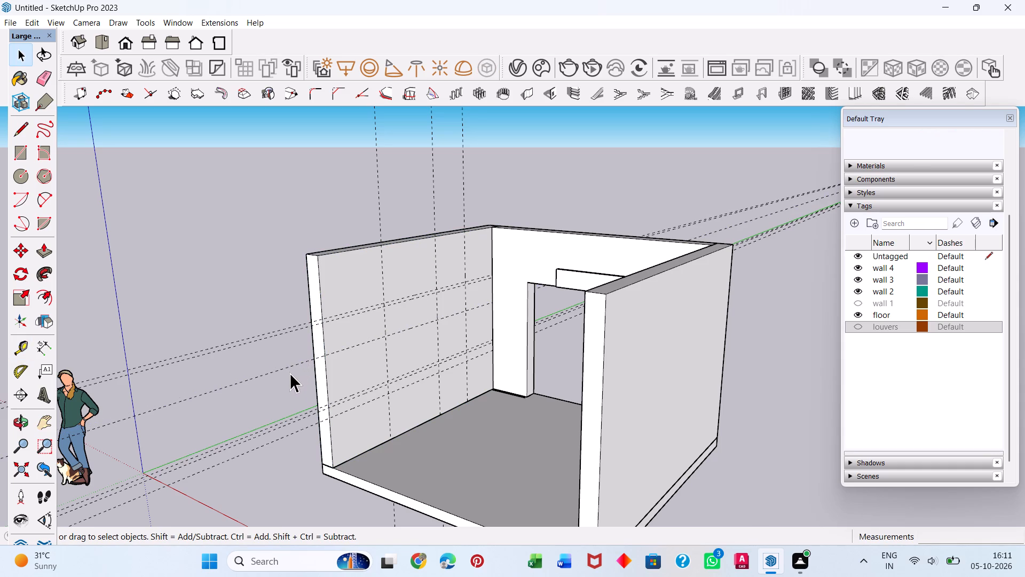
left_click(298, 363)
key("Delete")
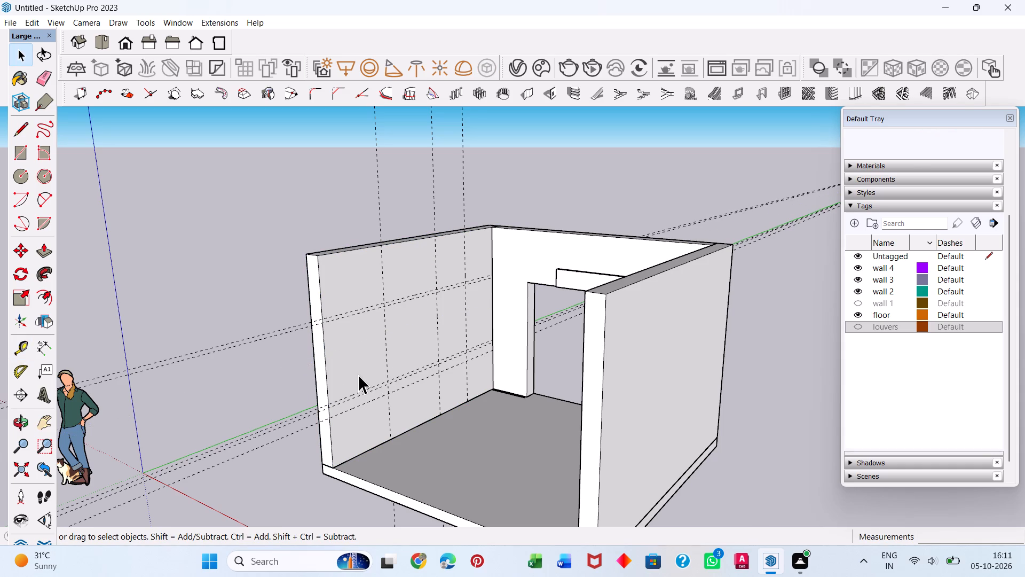
Place a horizontal guide about 1' 8" above the lower guides on the blank wall, plus a second one 2" from it.
key("t")
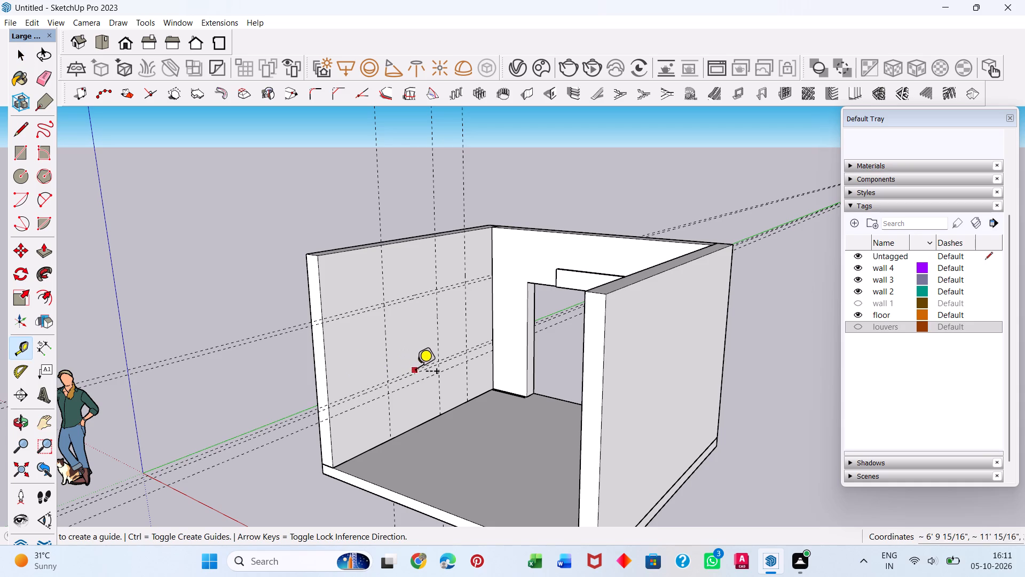
left_click(414, 372)
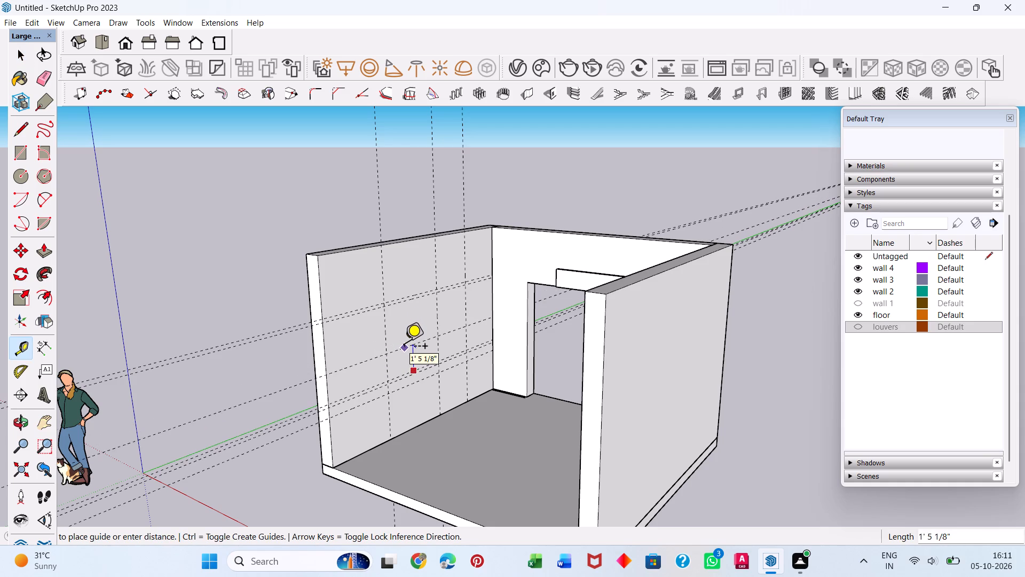
left_click(404, 343)
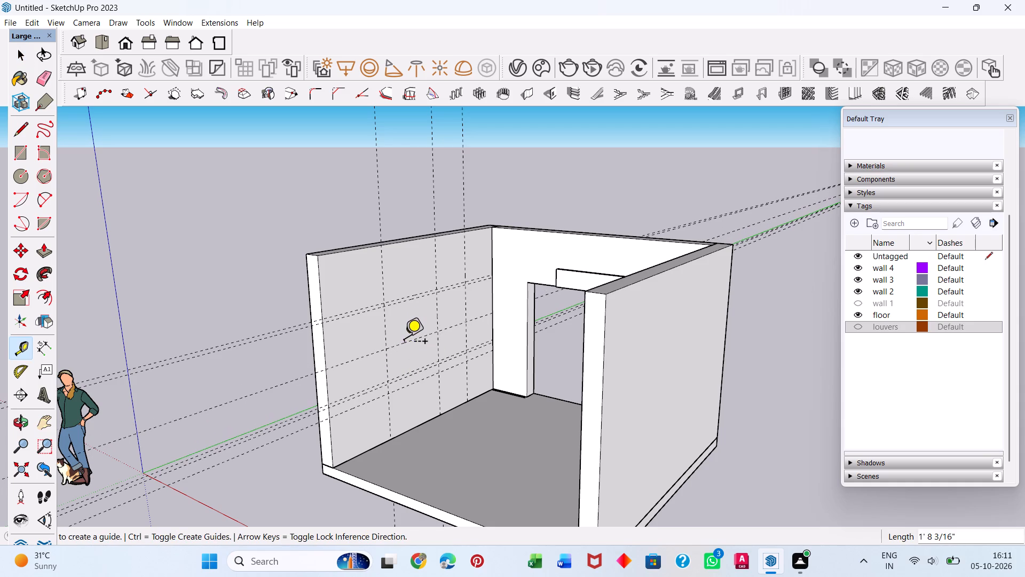
left_click(404, 343)
type("2\"")
key("Return")
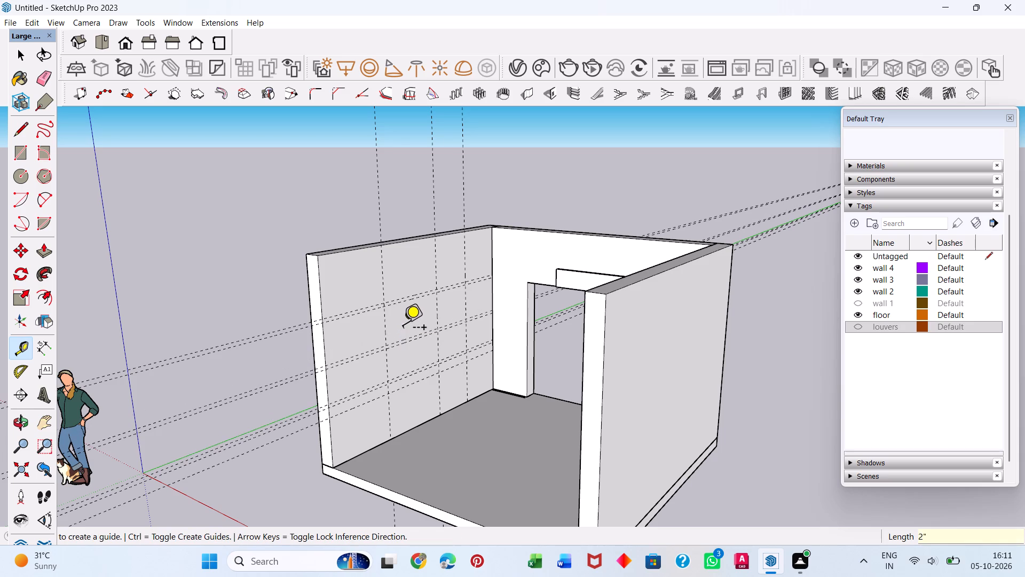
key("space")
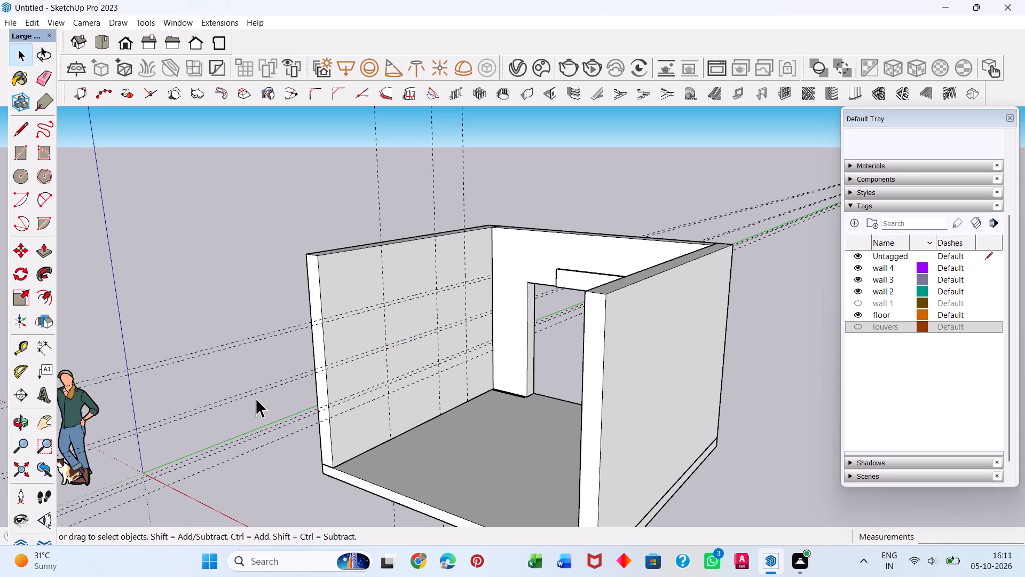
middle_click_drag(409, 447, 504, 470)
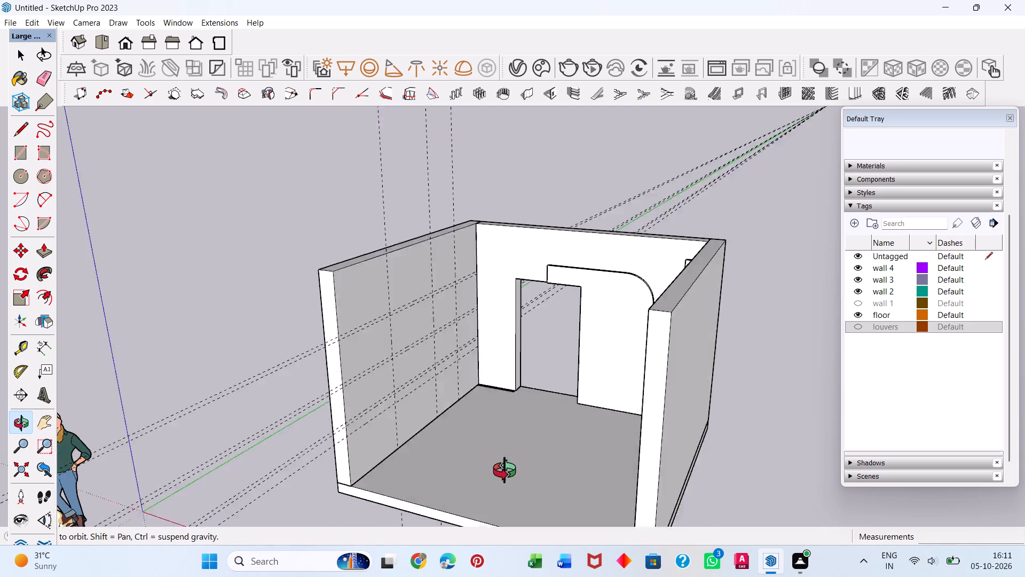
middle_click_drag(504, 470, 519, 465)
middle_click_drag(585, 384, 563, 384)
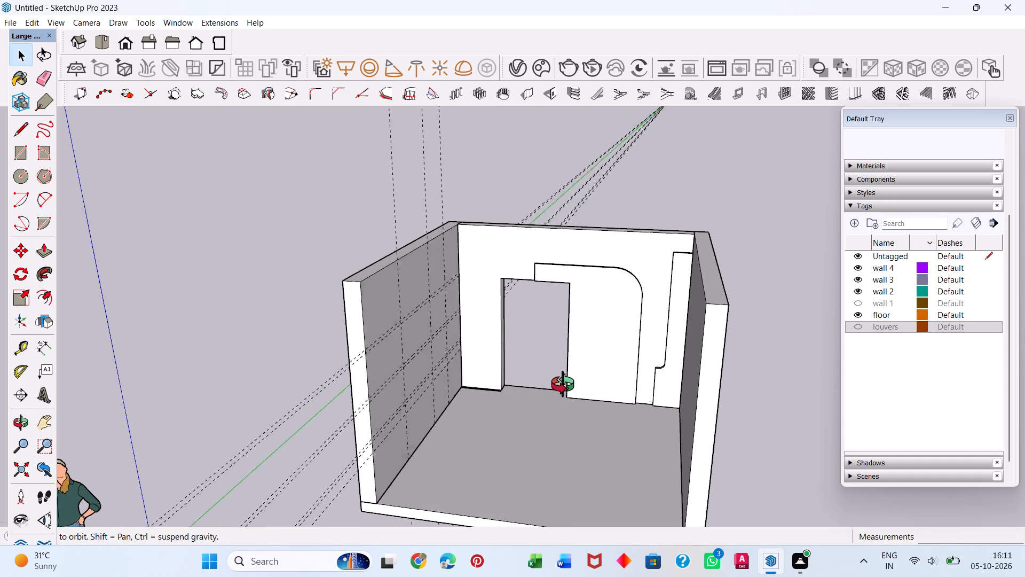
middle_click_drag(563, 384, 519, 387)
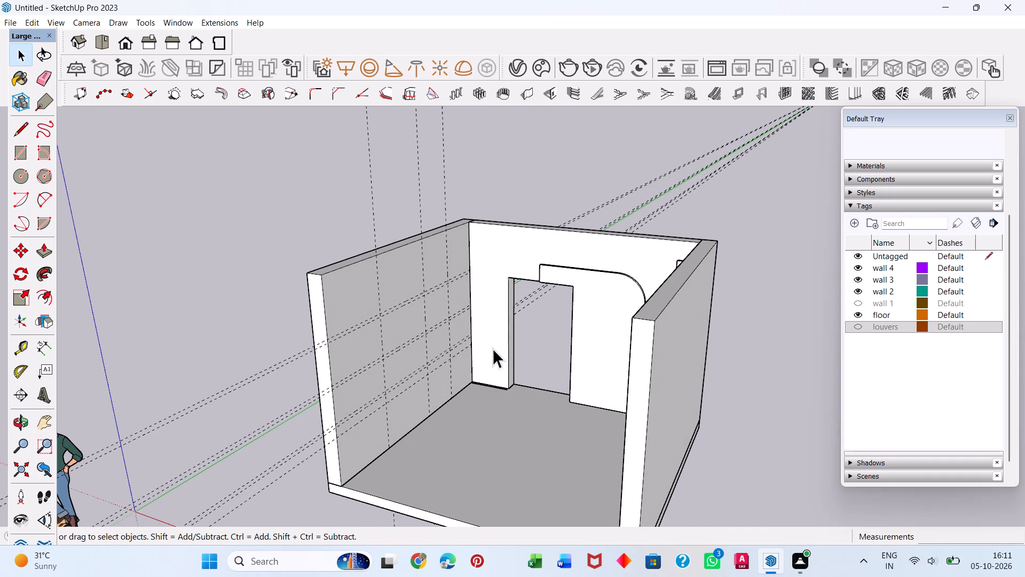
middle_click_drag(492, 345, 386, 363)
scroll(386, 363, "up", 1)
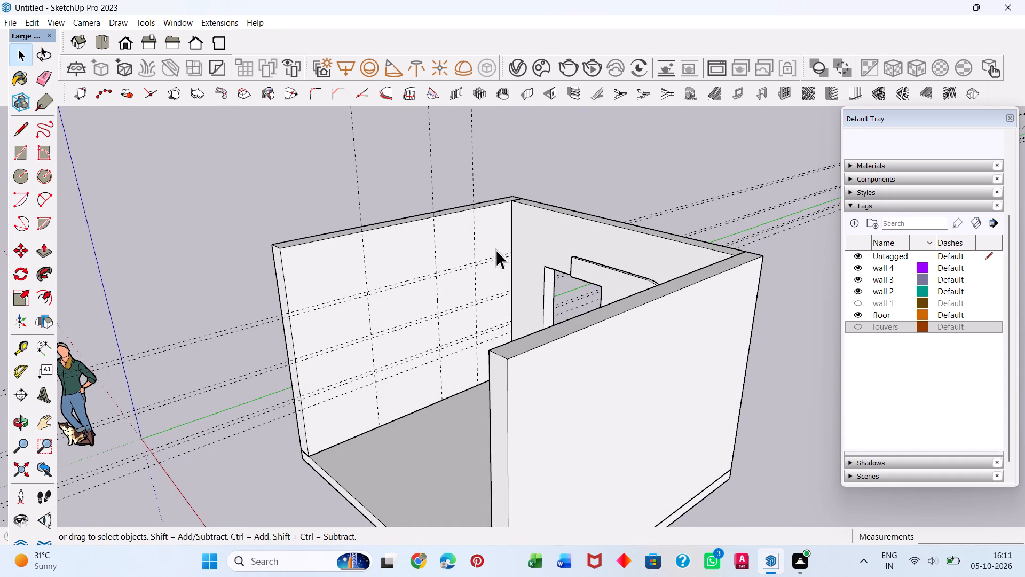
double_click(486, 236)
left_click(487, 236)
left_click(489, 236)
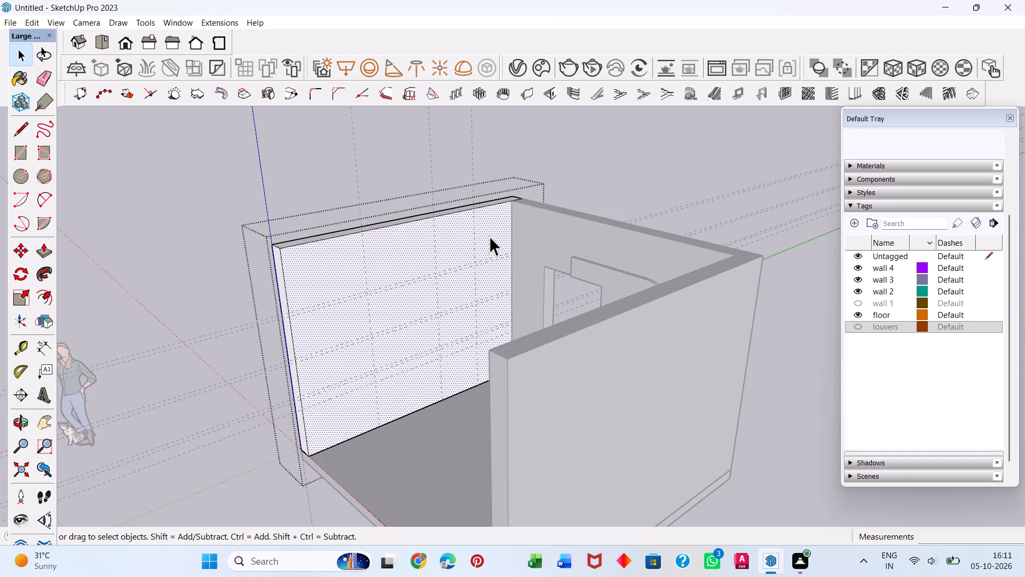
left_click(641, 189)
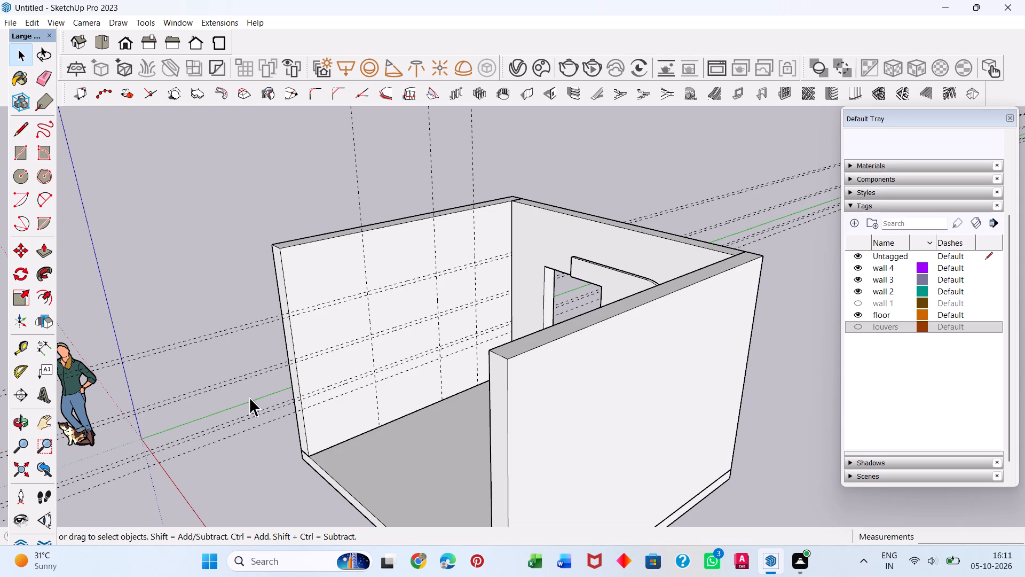
Draw a rectangle about 7' 2" high and 2' 7" wide on the blank wall, from the nearest vertical guide to the floor corner beside the doorway.
scroll(373, 330, "up", 4)
scroll(596, 242, "up", 3)
scroll(504, 230, "up", 1)
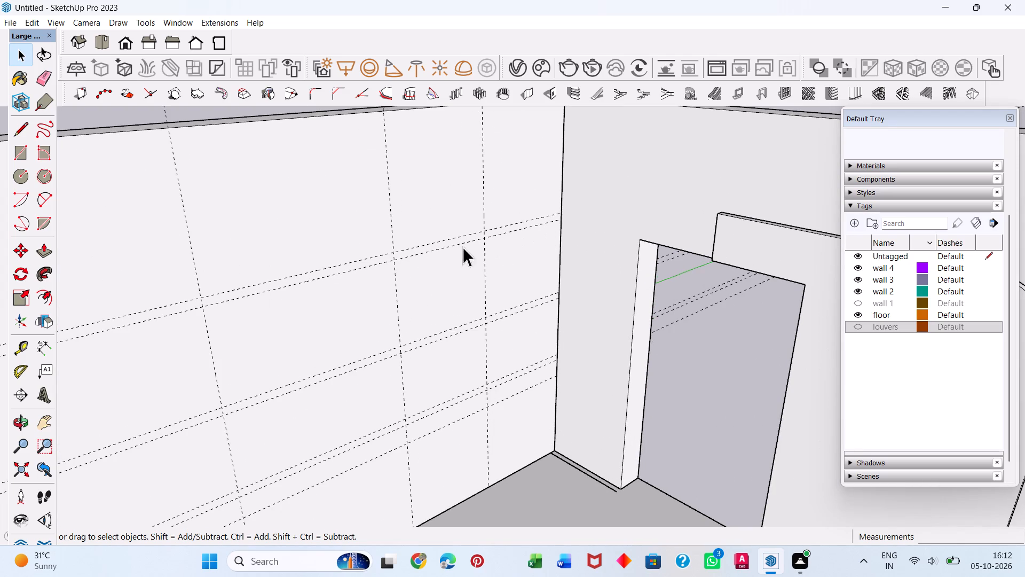
left_click(17, 150)
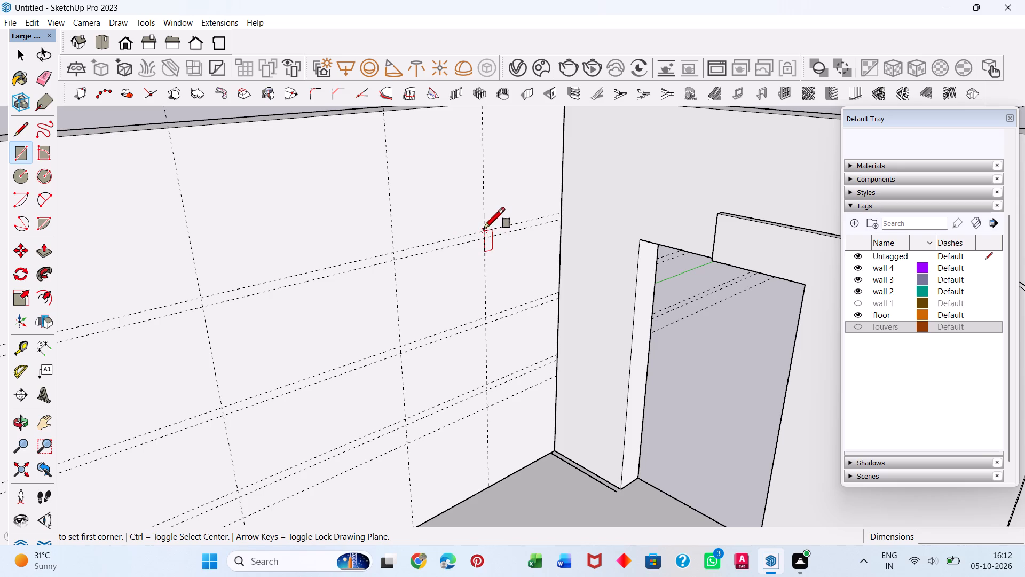
left_click(484, 229)
left_click(557, 450)
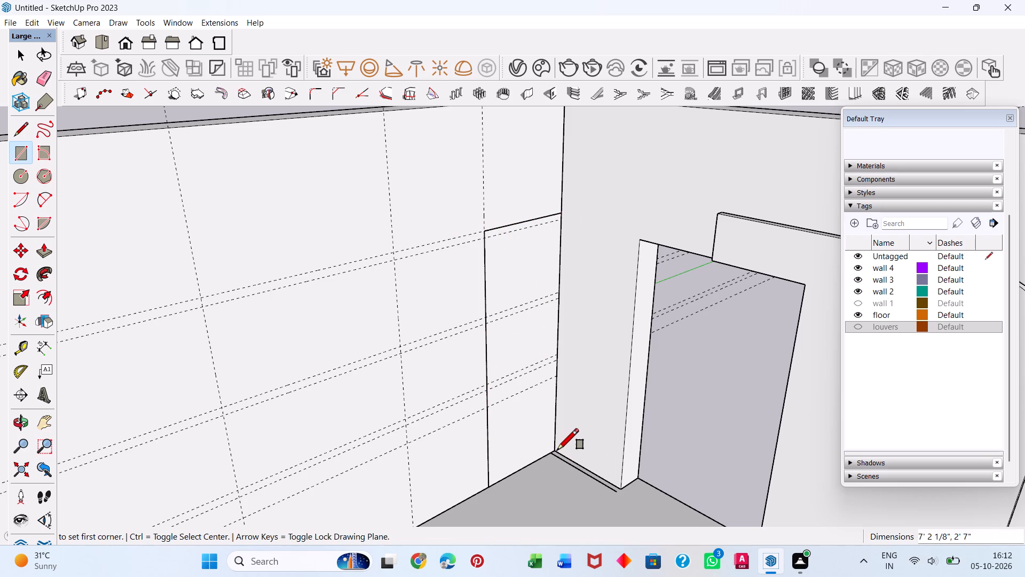
key("space")
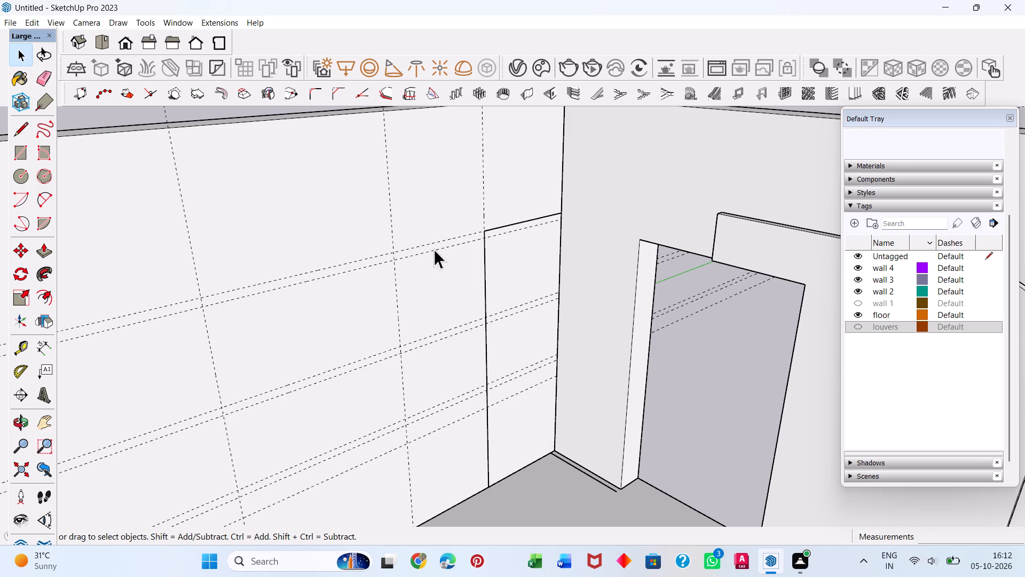
Place a horizontal guide on the blank wall 9' above its floor edge.
left_click(18, 154)
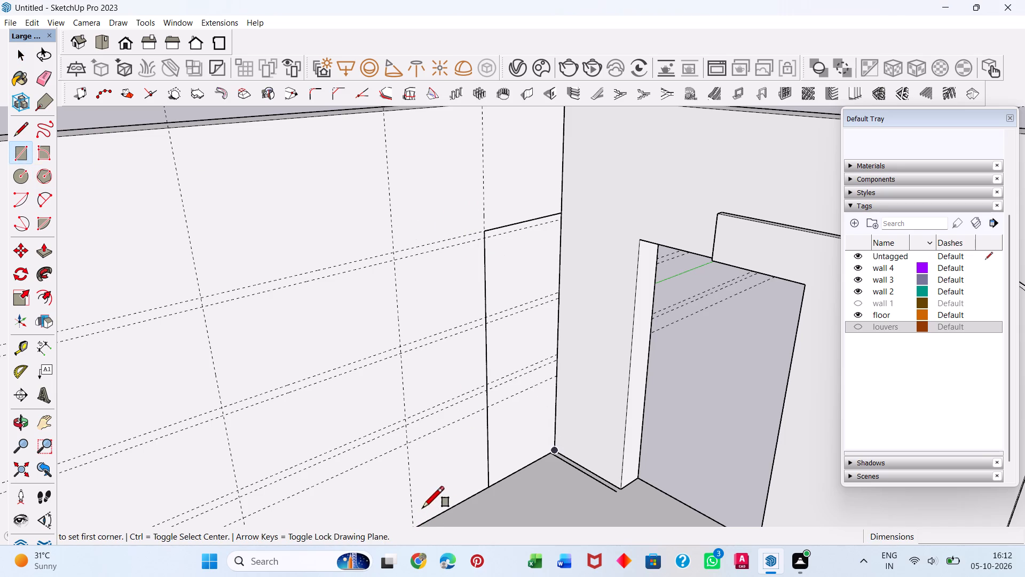
key("space")
key("t")
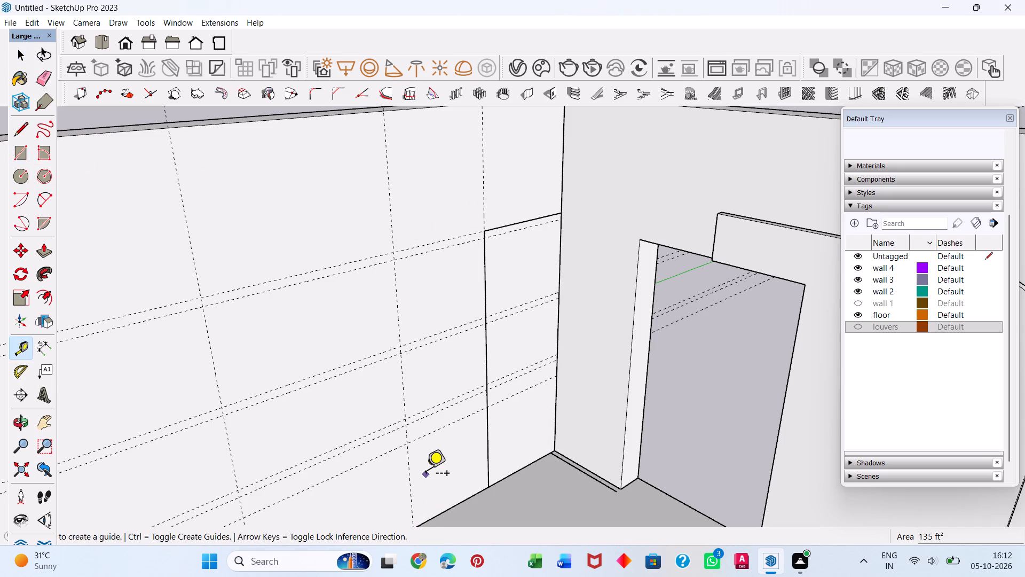
left_click_drag(451, 506, 450, 500)
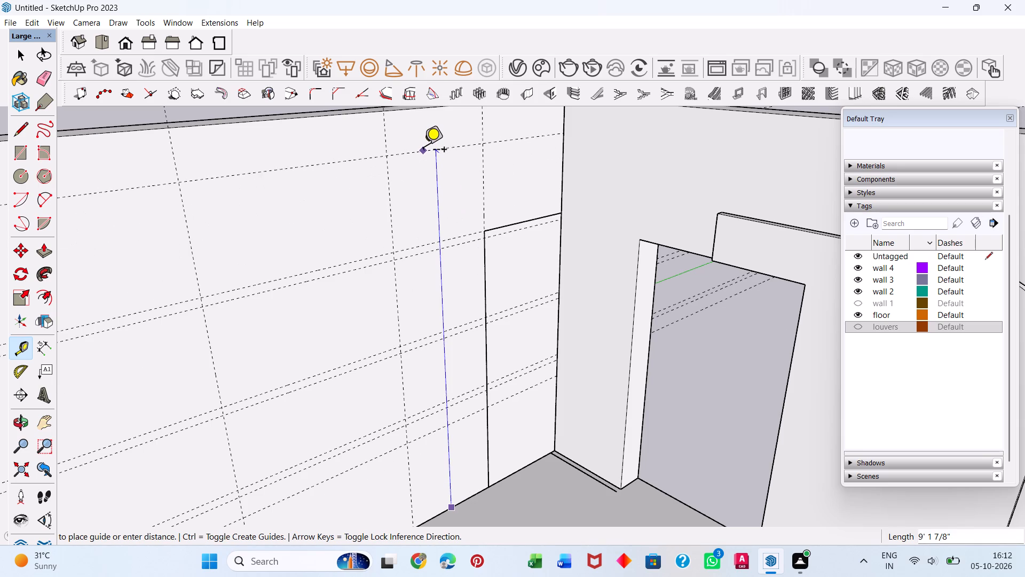
type("9'")
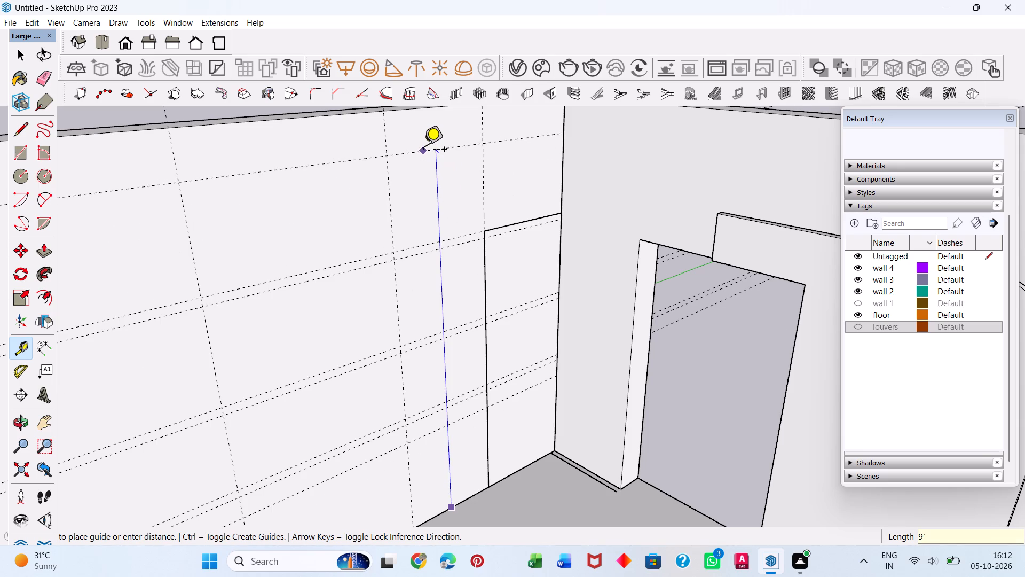
key("Return")
key("space")
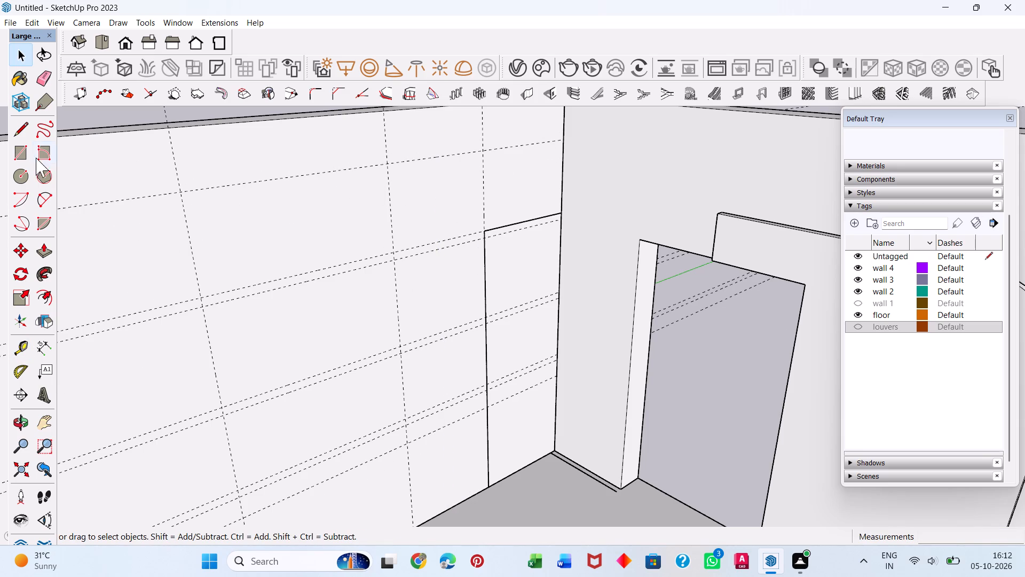
Draw an adjoining rectangle 9' high and about 2' 6" wide between the two vertical guides, from the 9' guide down to the floor.
left_click(21, 149)
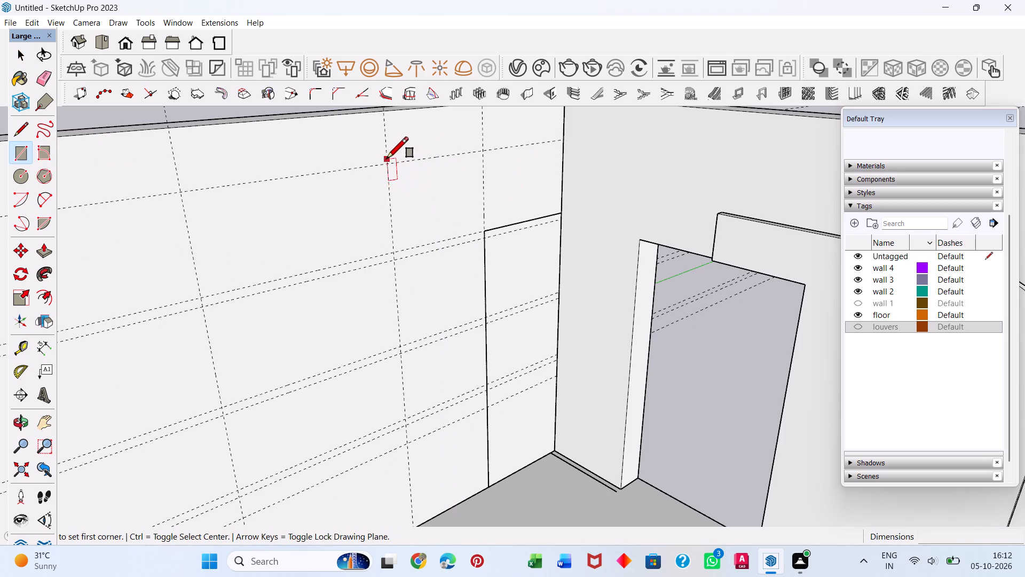
left_click(387, 165)
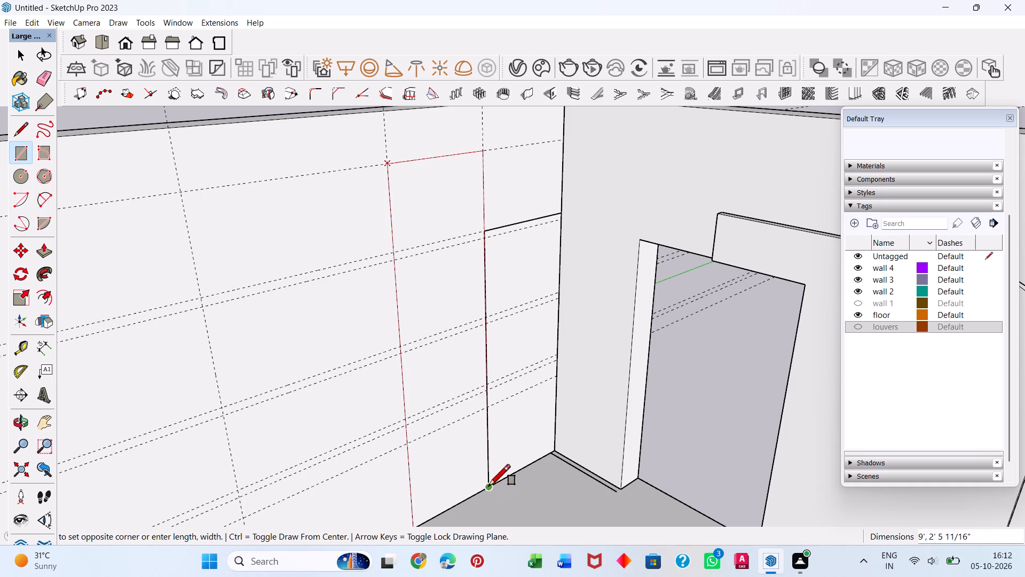
left_click(491, 485)
key("space")
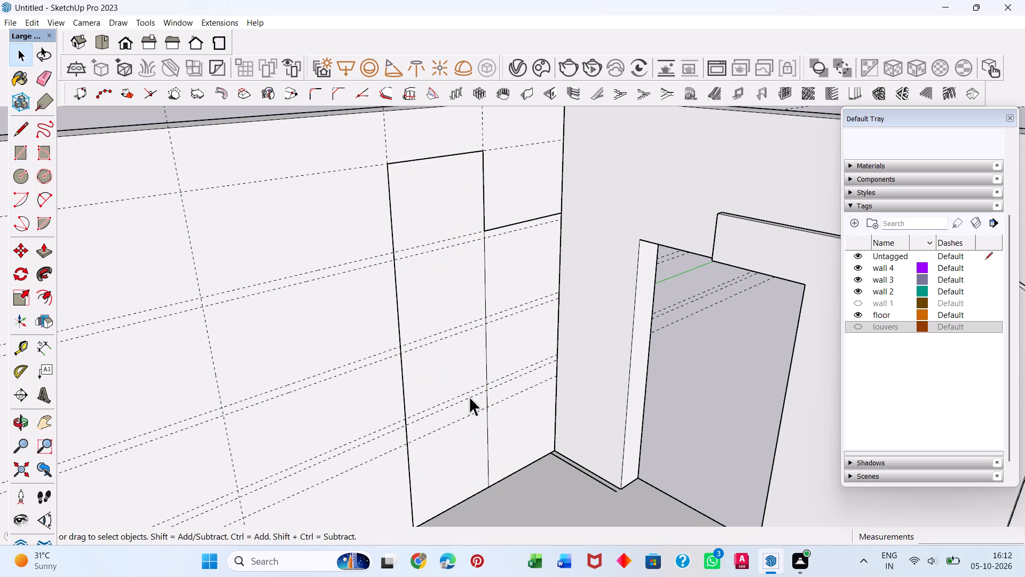
Make the shorter rectangle at the wall corner, with its face and edges, into a group.
left_click(512, 354)
double_click(503, 341)
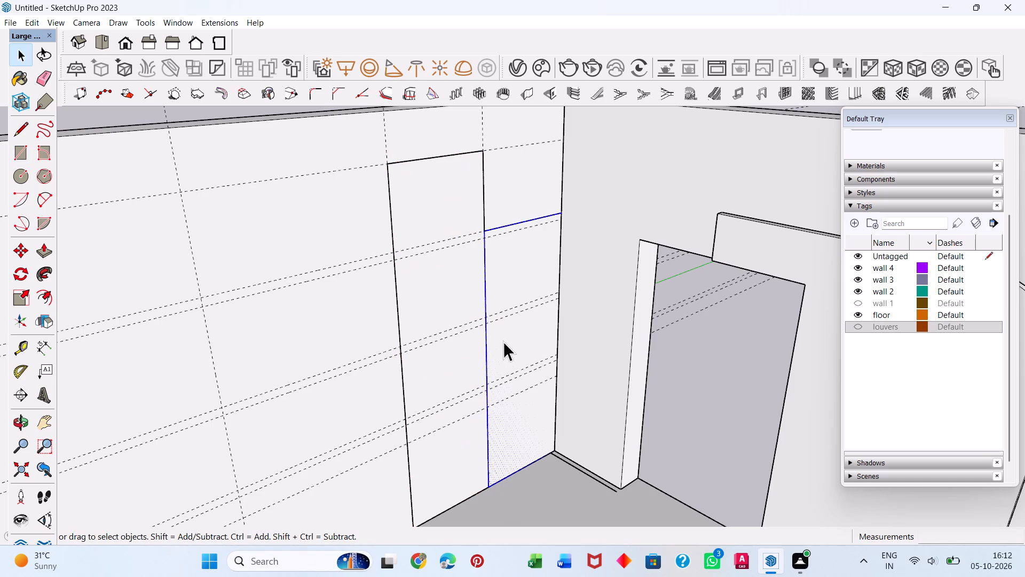
left_click(503, 341)
double_click(505, 341)
left_click(533, 272)
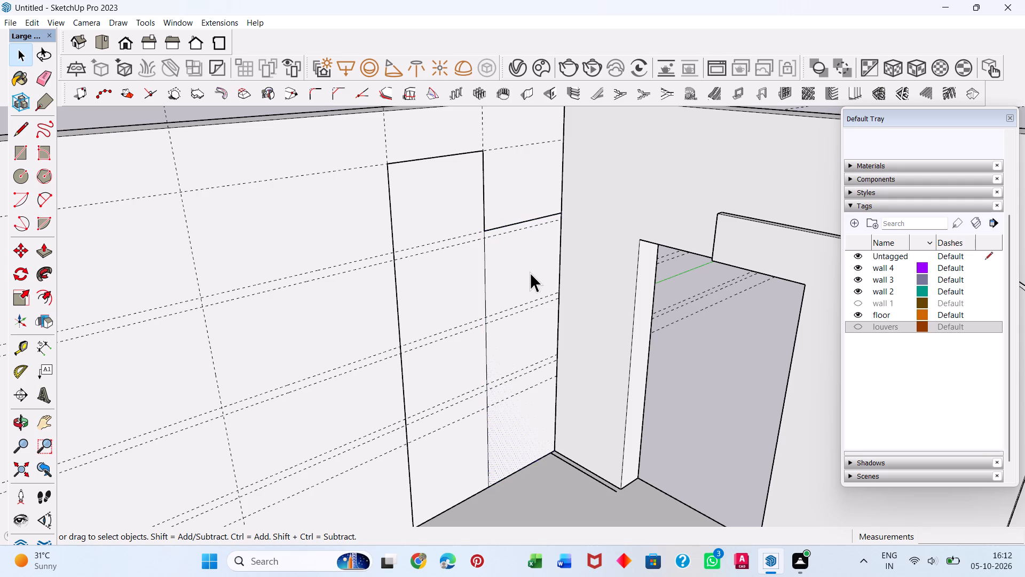
double_click(530, 272)
left_click(516, 273)
double_click(513, 269)
right_click(506, 269)
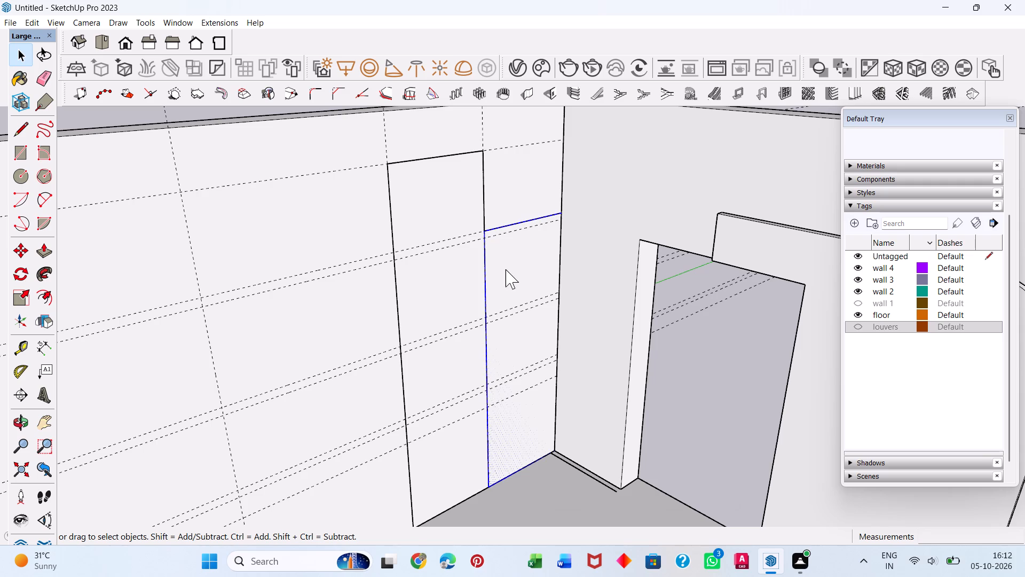
left_click(548, 373)
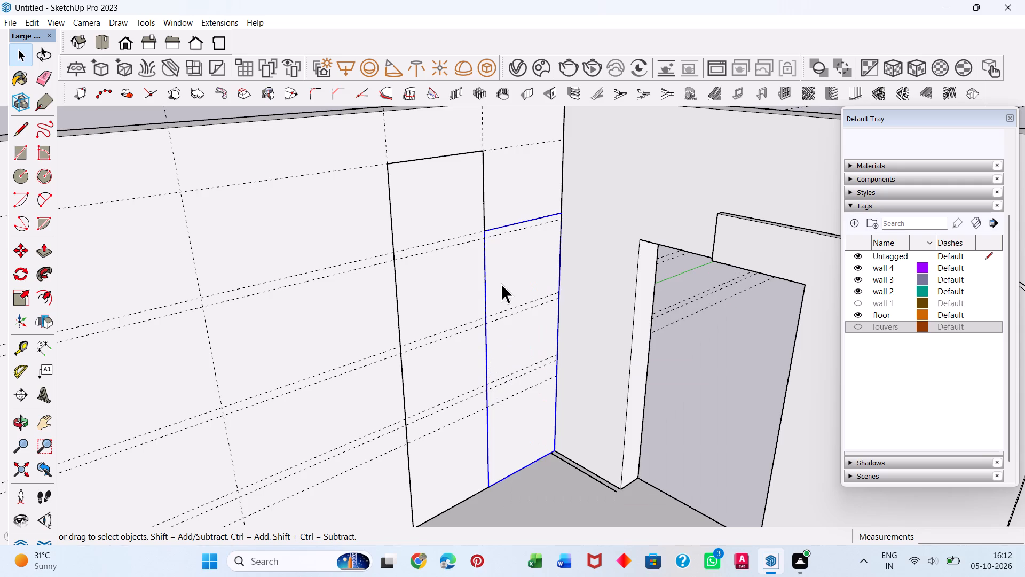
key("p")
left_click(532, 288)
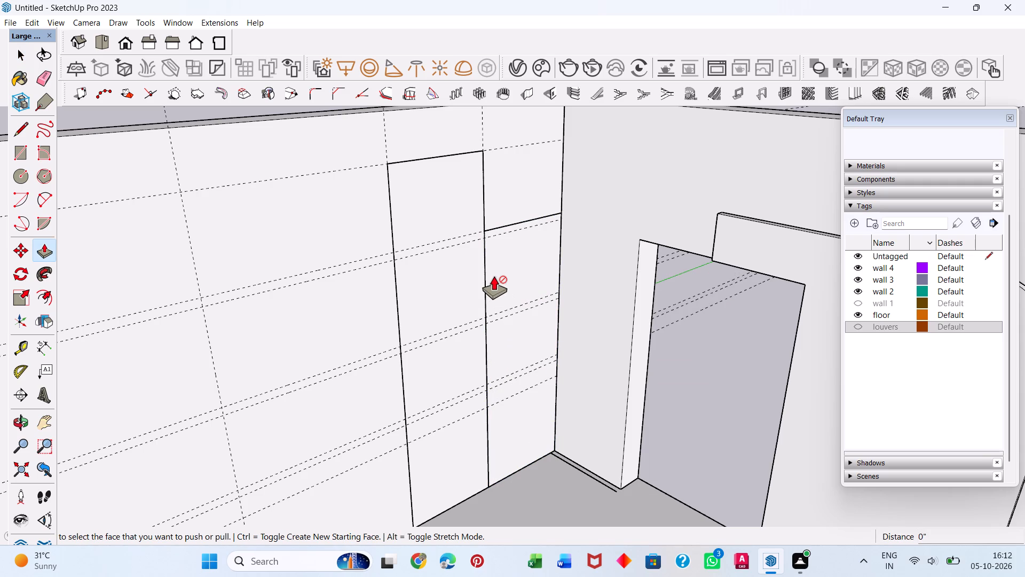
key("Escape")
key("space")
Open the corner rectangle's group, push/pull its face out 2" from the wall, and close the group.
double_click(511, 271)
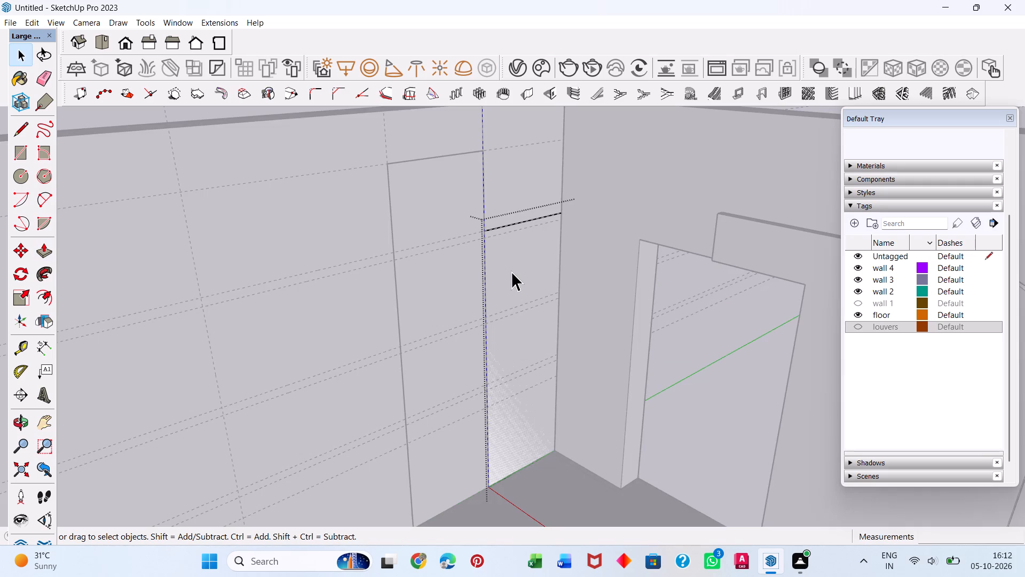
left_click(511, 271)
key("p")
left_click(507, 271)
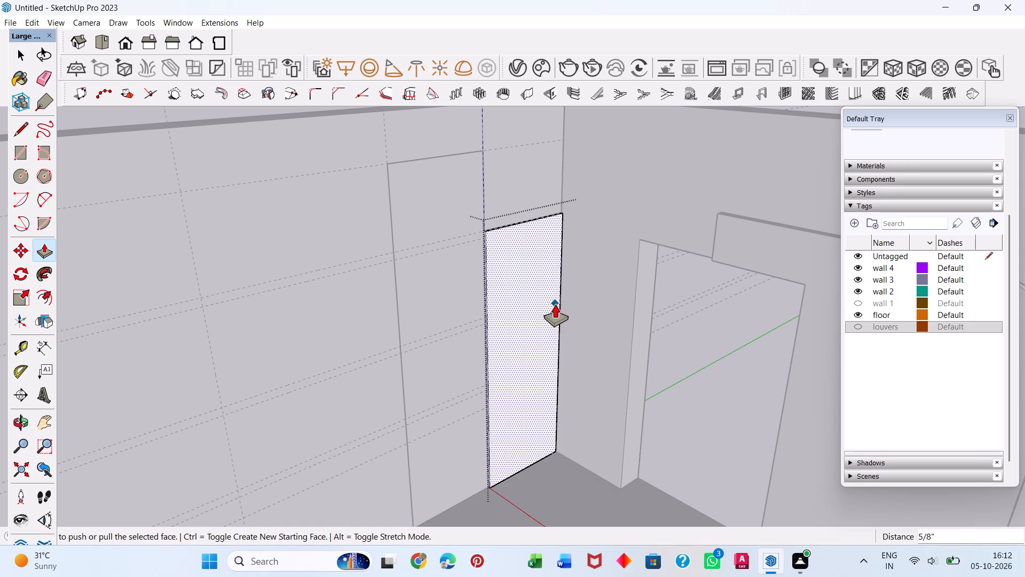
key("3")
key("BackSpace")
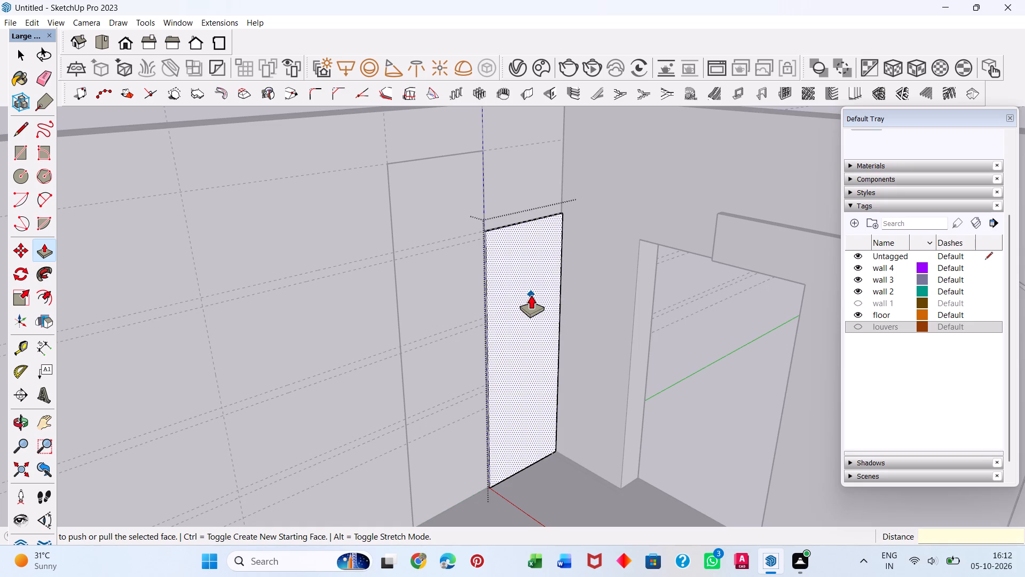
type("2\"")
key("Return")
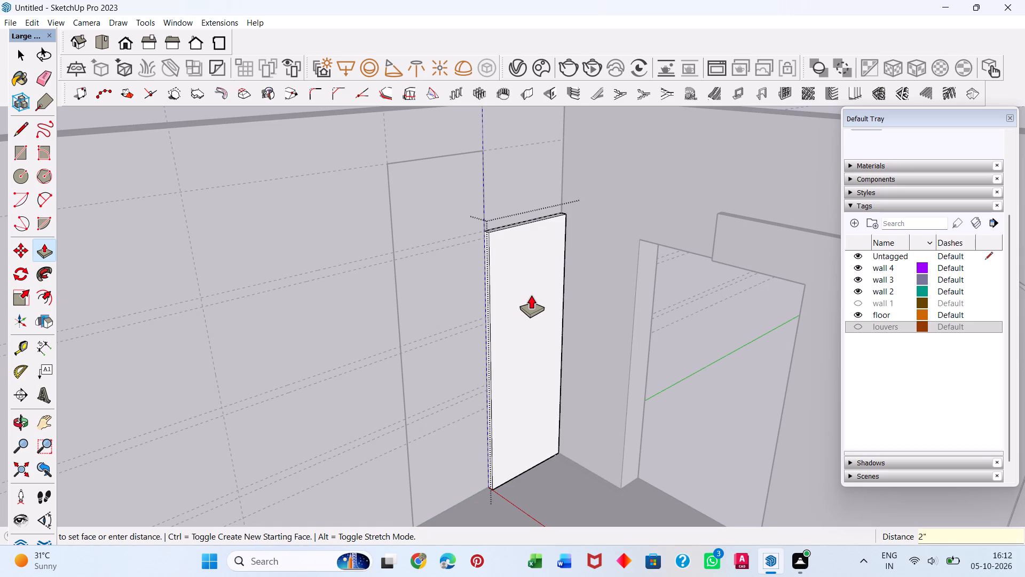
middle_click_drag(486, 338, 577, 446)
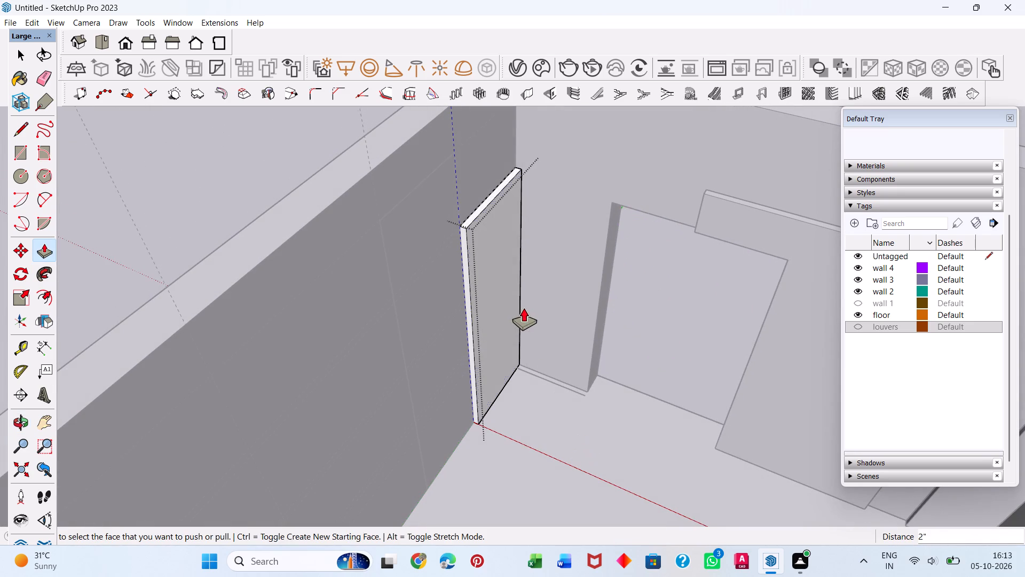
key("space")
middle_click_drag(467, 219, 292, 189)
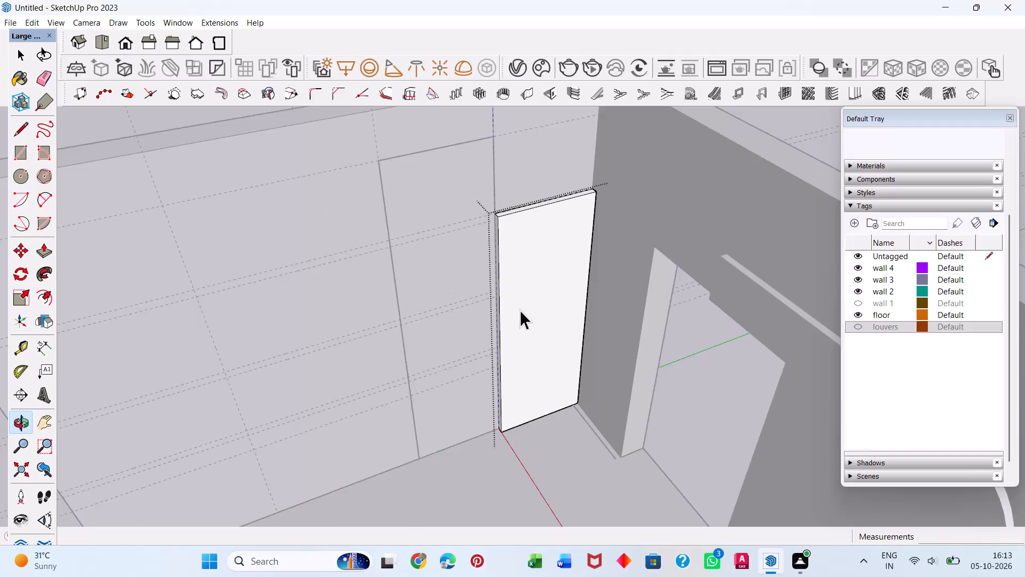
left_click(442, 288)
Make the taller 9' rectangle next to the corner panel, with its face and edges, into a group.
double_click(438, 280)
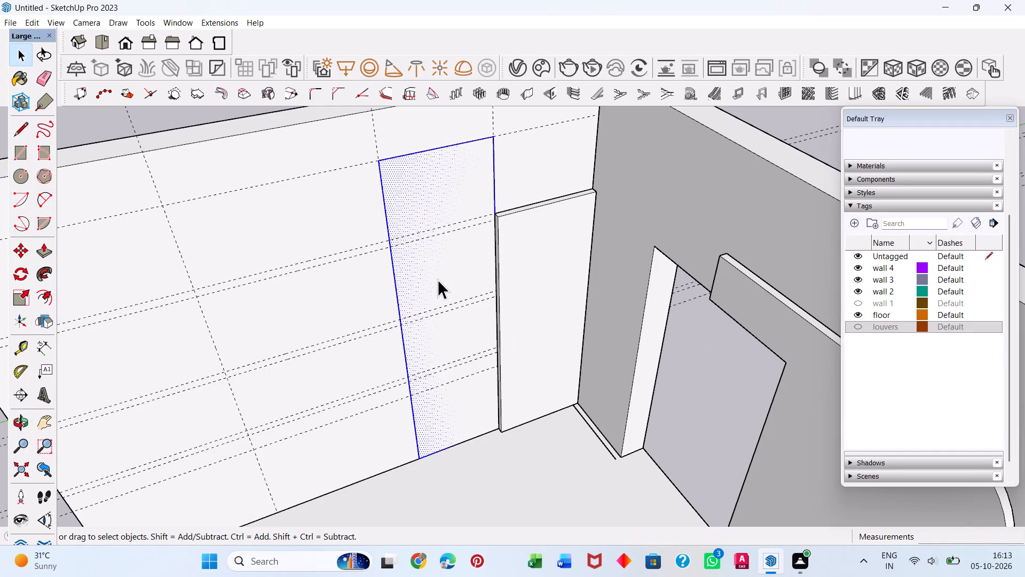
left_click(438, 279)
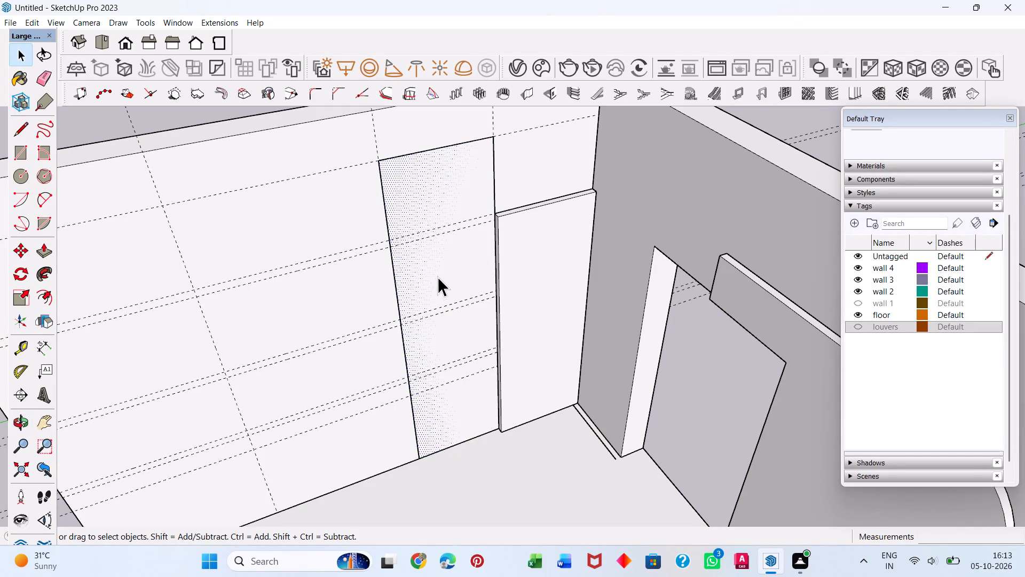
double_click(432, 263)
right_click(432, 263)
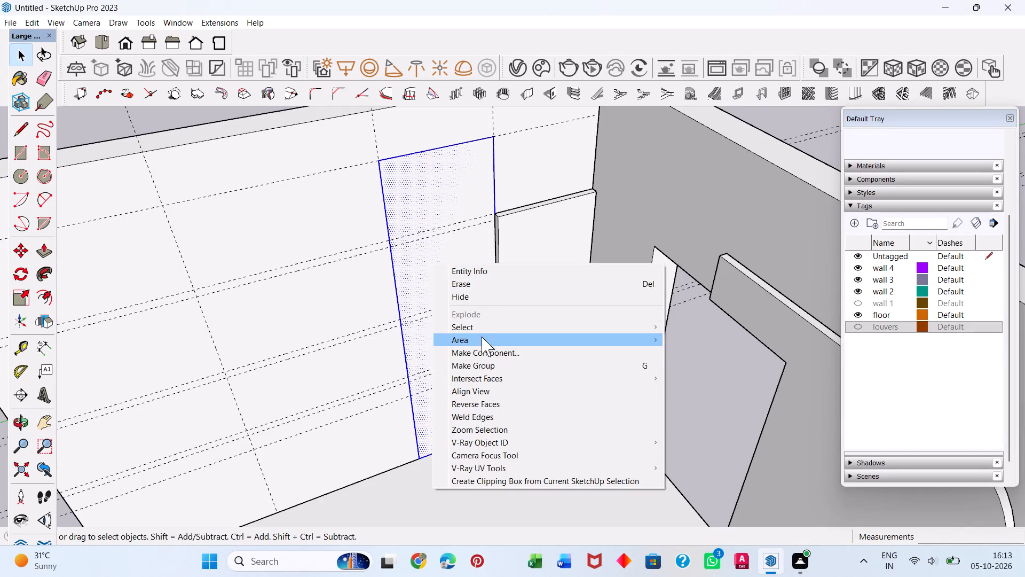
left_click(484, 364)
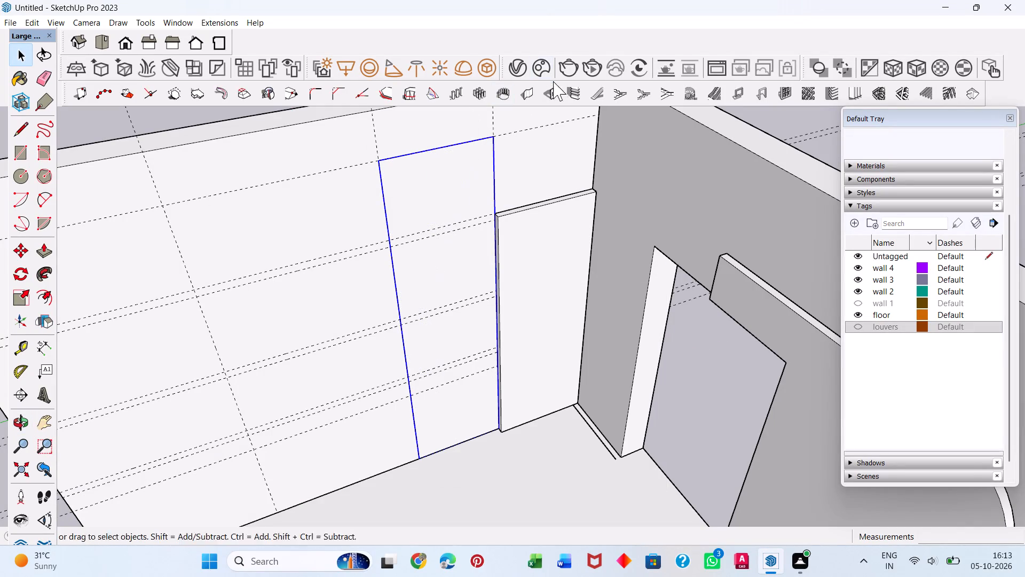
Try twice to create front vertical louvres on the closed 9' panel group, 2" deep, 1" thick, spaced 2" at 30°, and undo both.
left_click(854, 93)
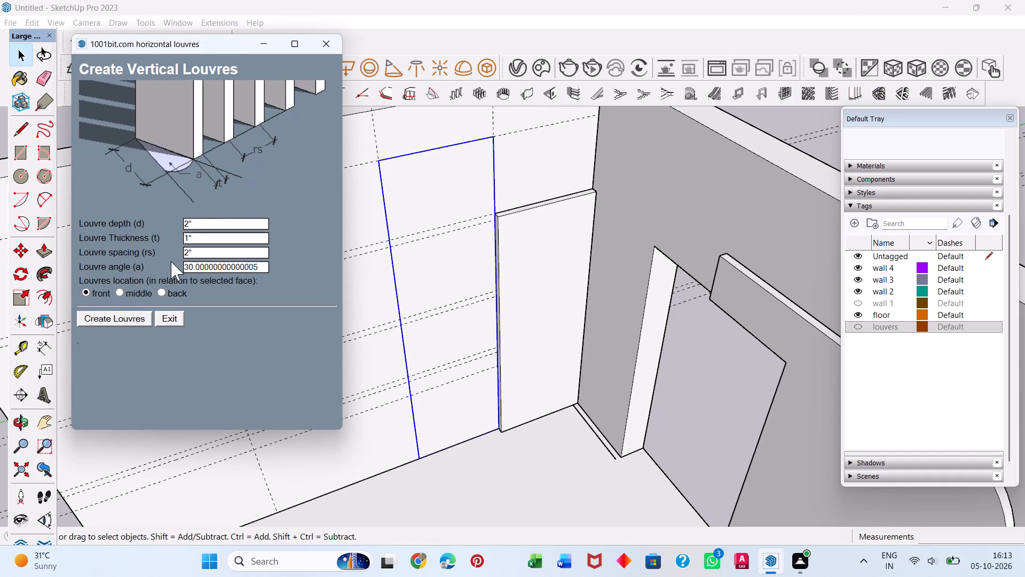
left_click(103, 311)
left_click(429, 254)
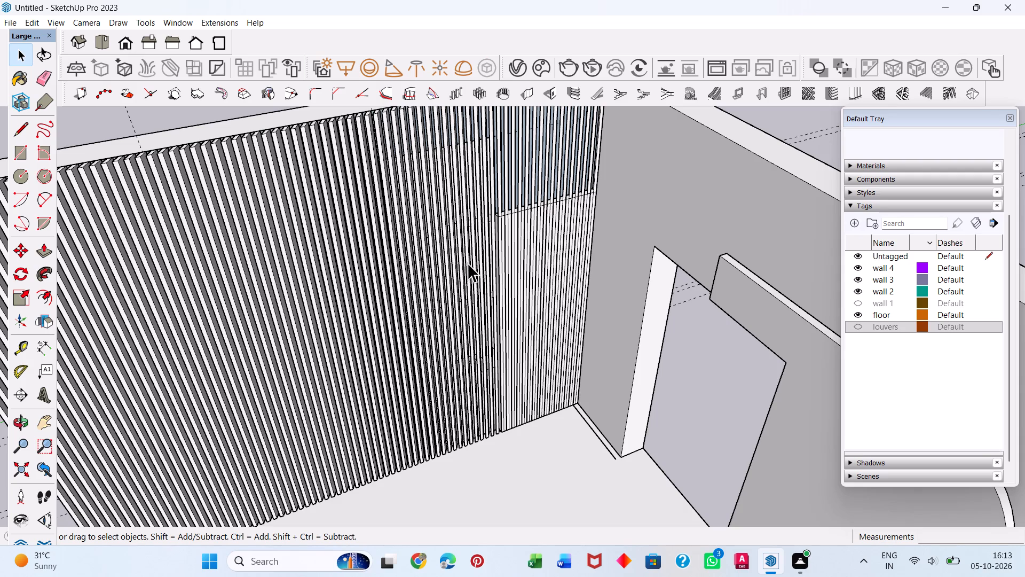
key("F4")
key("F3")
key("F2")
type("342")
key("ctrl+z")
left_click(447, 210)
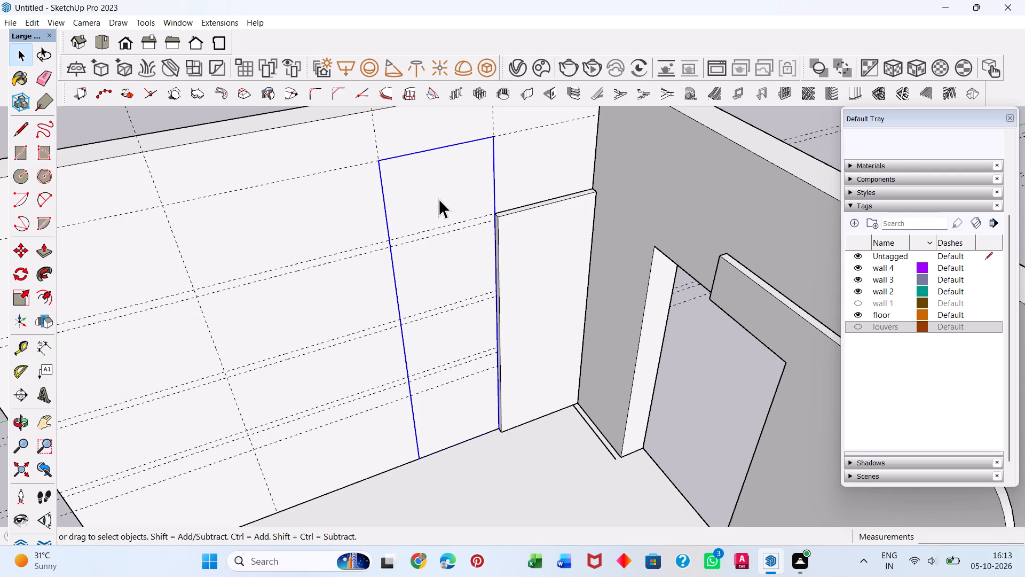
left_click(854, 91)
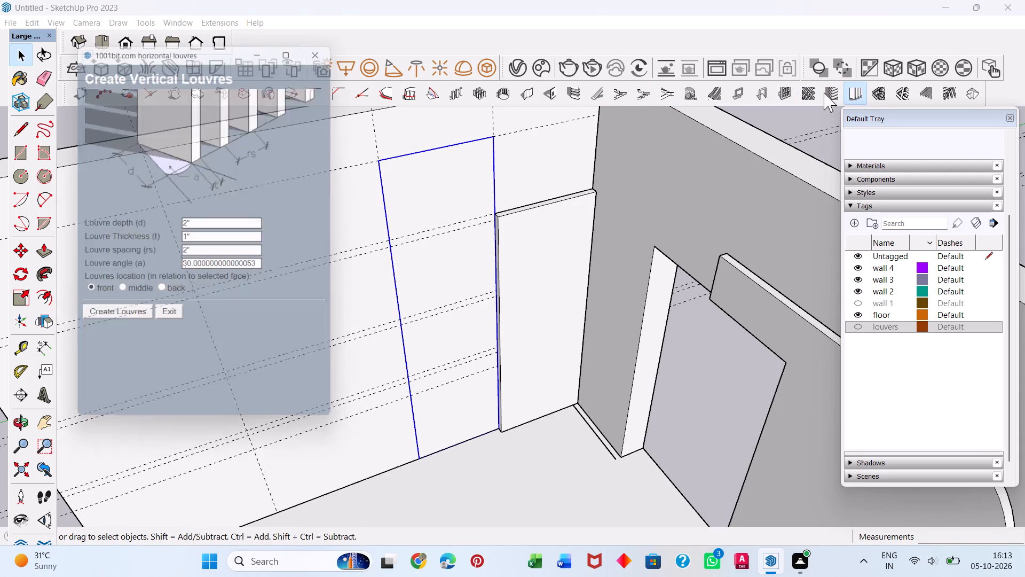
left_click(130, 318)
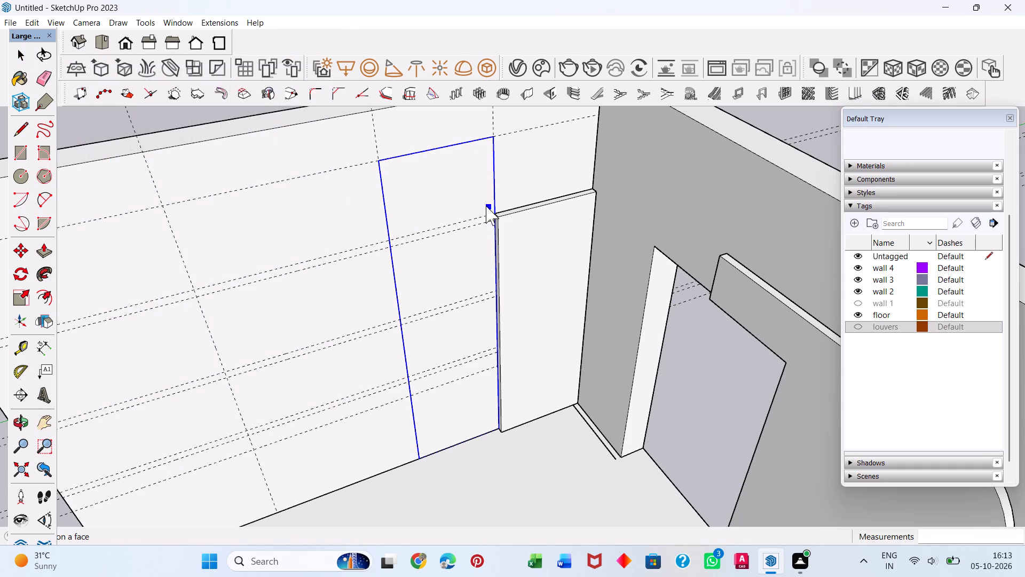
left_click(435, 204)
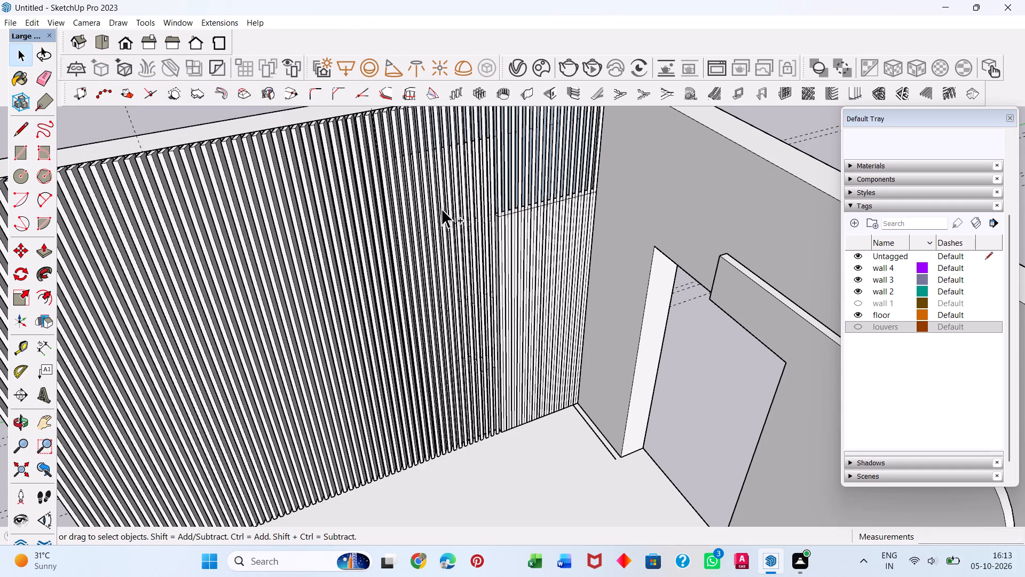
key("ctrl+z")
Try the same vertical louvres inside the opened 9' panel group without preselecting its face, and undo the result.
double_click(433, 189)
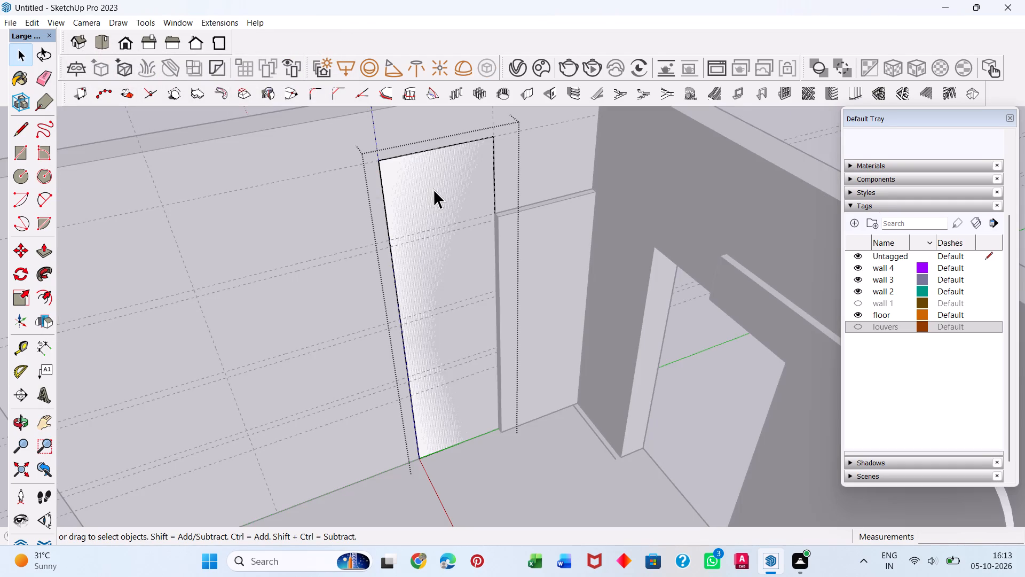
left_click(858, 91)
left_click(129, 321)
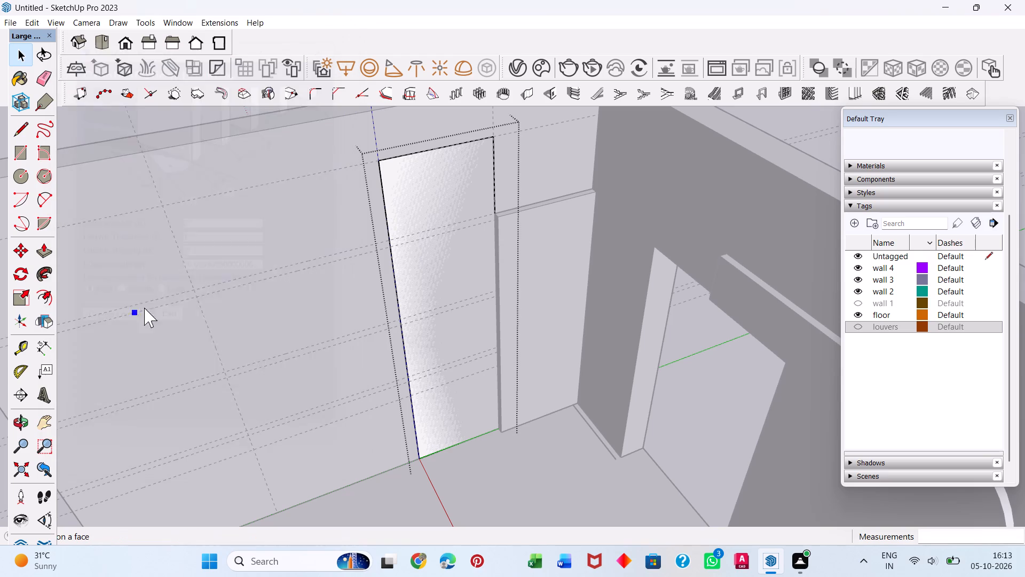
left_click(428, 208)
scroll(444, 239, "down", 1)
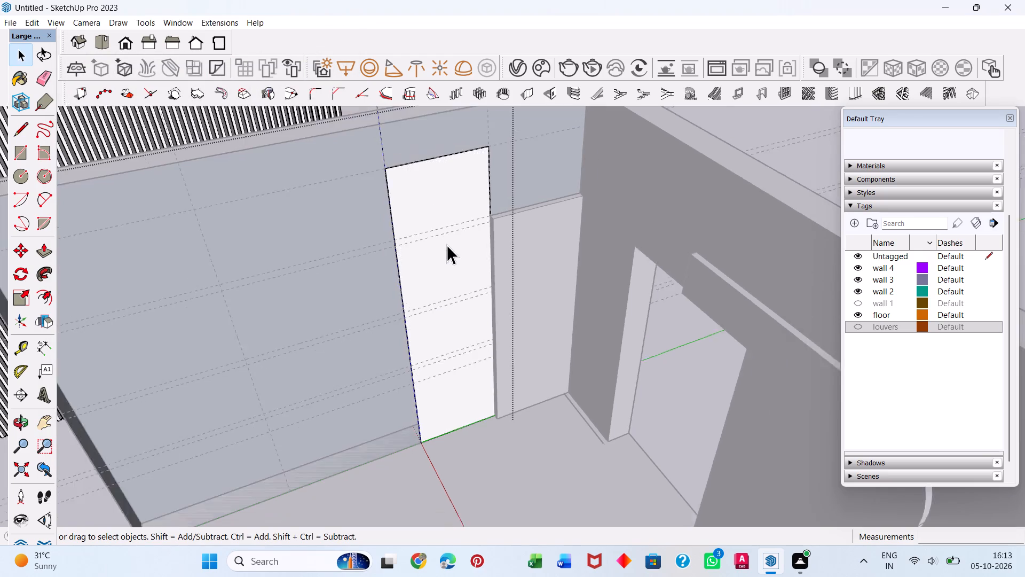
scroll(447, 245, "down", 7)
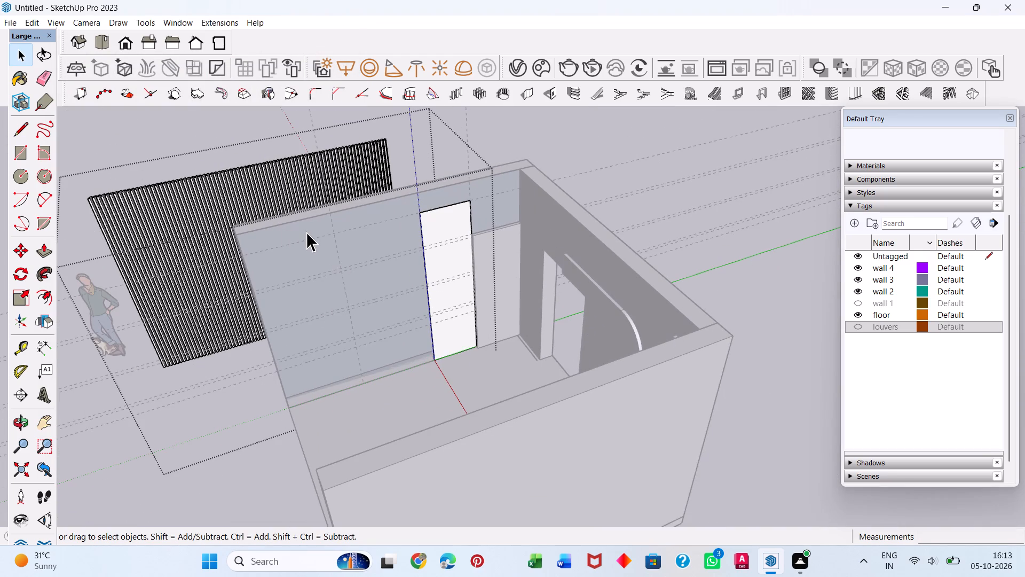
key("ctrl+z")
Open the 9' panel group, select its face and create front vertical louvres 2" deep, 1" thick, spaced 2" at 30°, then close the group.
double_click(452, 239)
triple_click(443, 228)
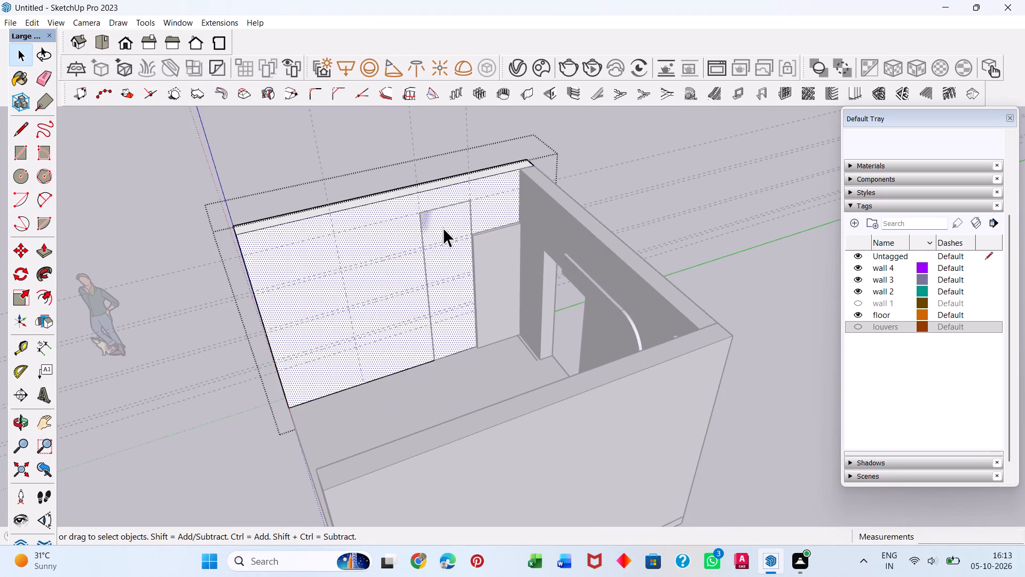
key("Escape")
key("Escape")
double_click(440, 227)
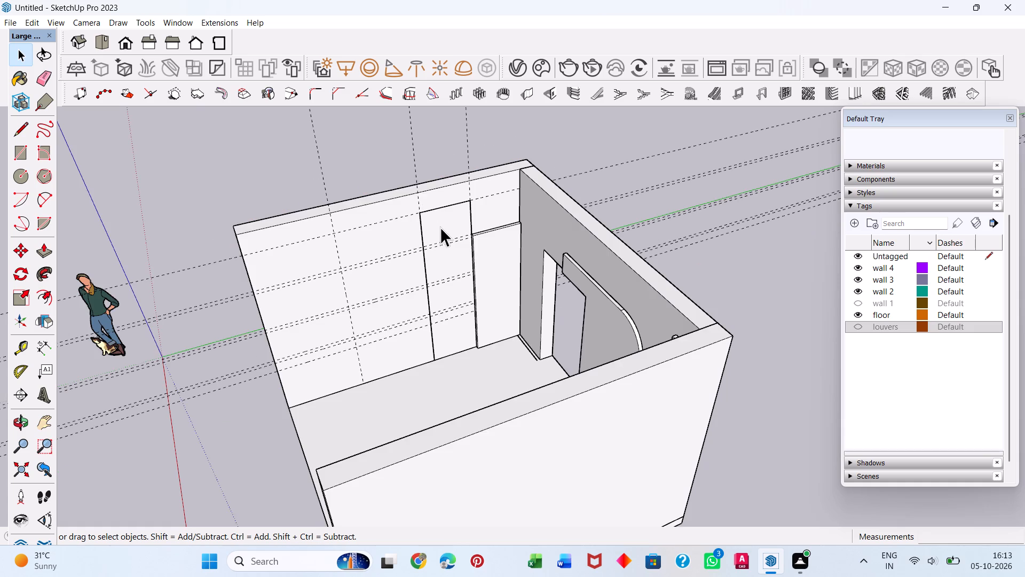
left_click(440, 227)
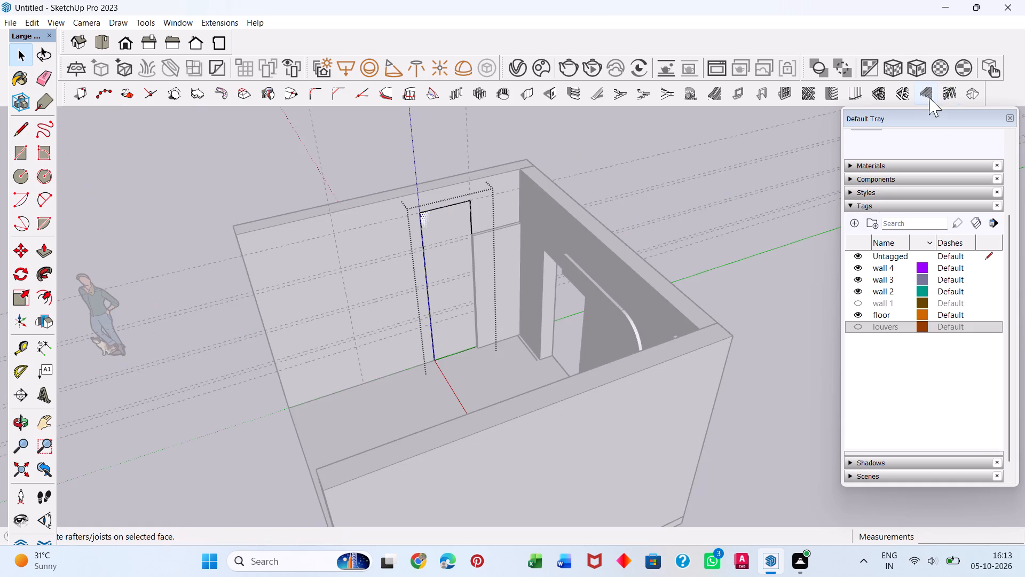
left_click(853, 96)
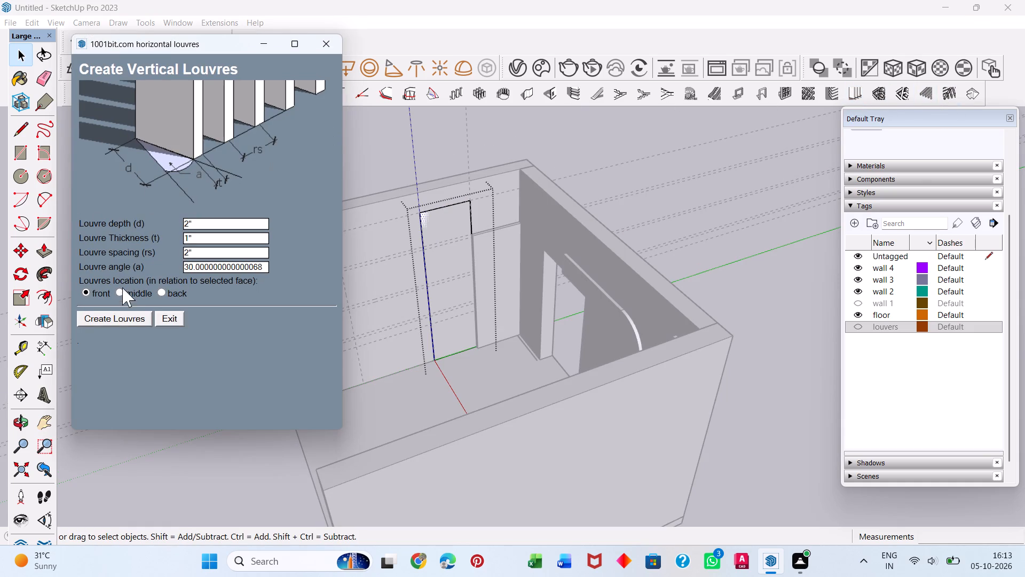
left_click(115, 318)
key("space")
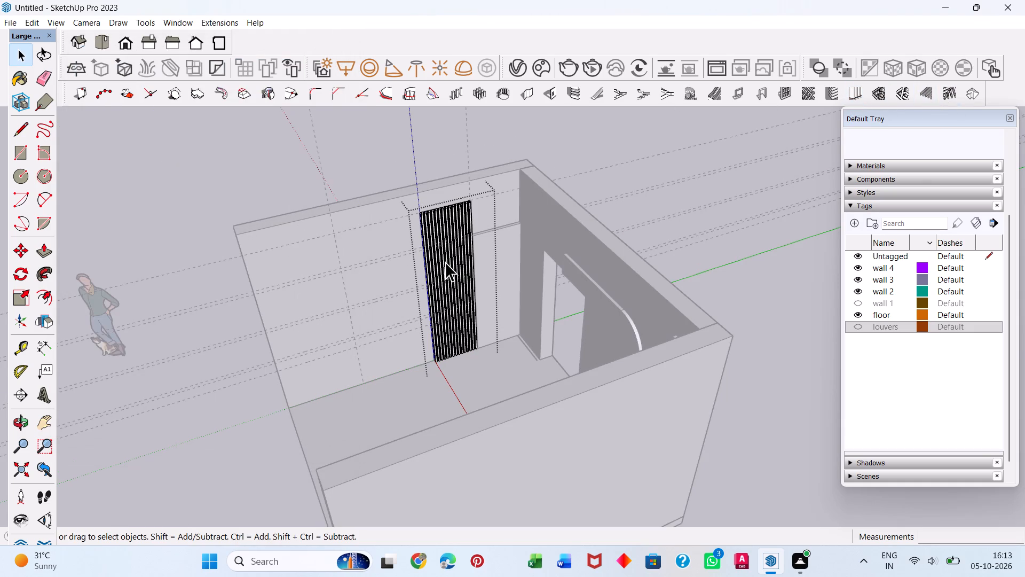
left_click(659, 220)
Inside the nested louvre group, copy the last full louvre 2" towards the corner panel, over the clipped end louvre.
scroll(486, 239, "up", 5)
middle_click_drag(417, 216, 433, 364)
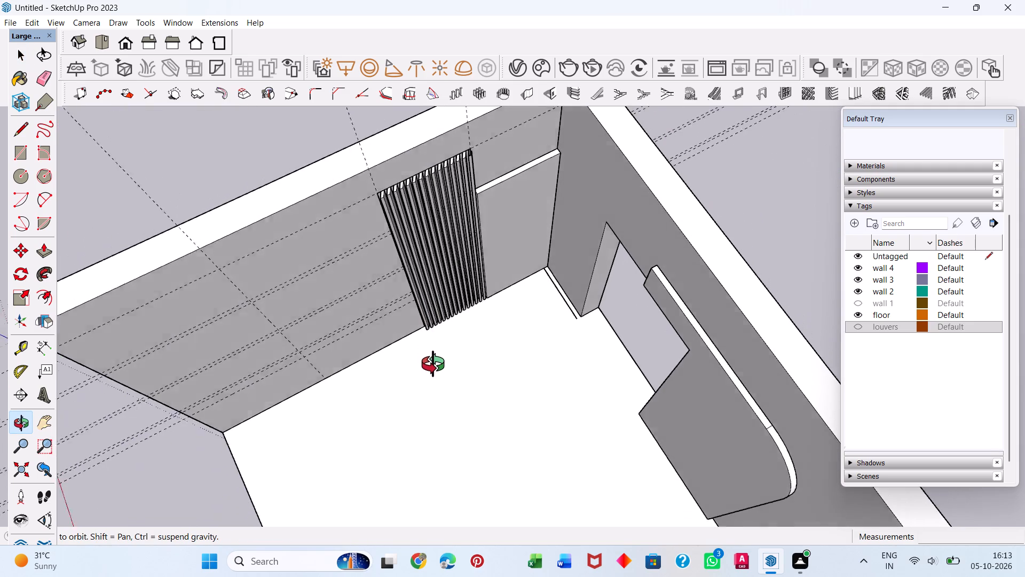
middle_click_drag(433, 364, 397, 213)
scroll(502, 238, "up", 4)
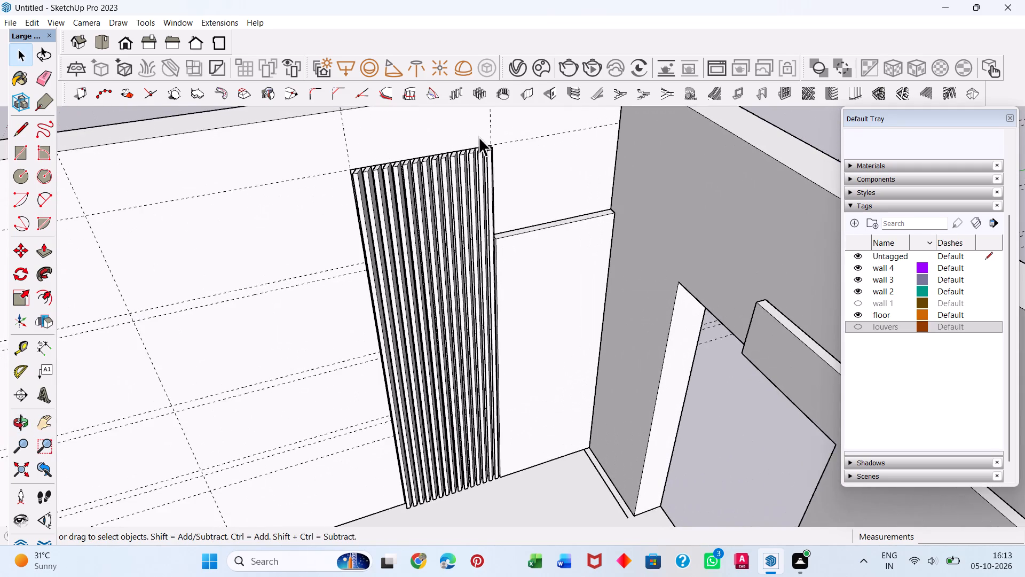
middle_click_drag(491, 170, 462, 346)
left_click(480, 262)
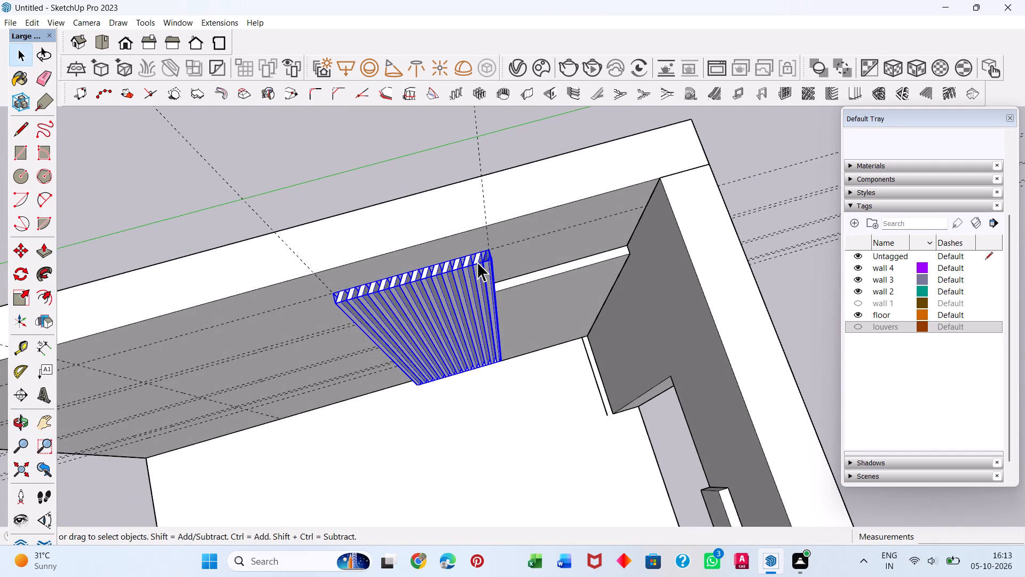
triple_click(477, 262)
triple_click(474, 262)
scroll(472, 256, "up", 2)
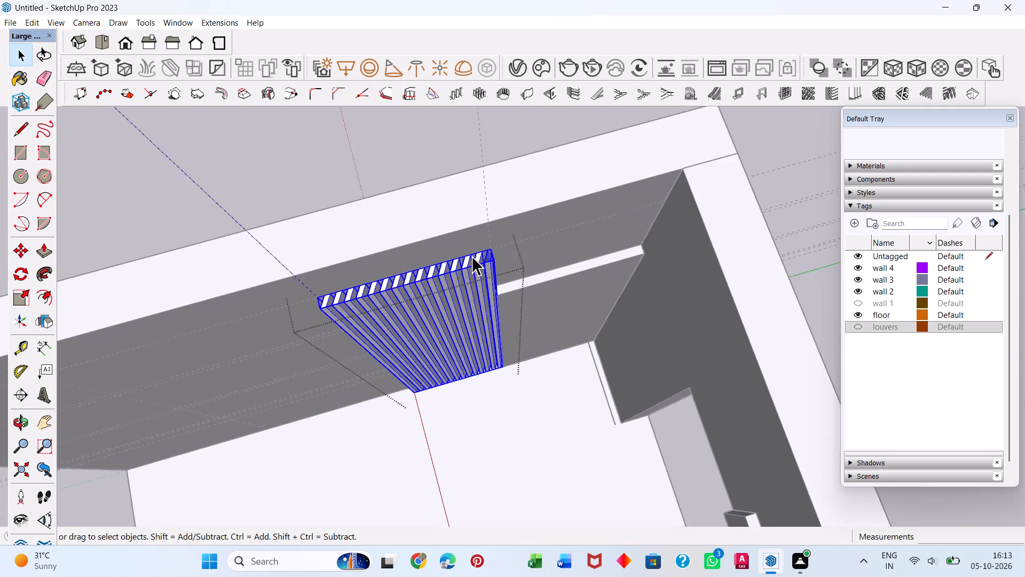
scroll(472, 256, "up", 8)
double_click(482, 260)
double_click(483, 265)
left_click(484, 274)
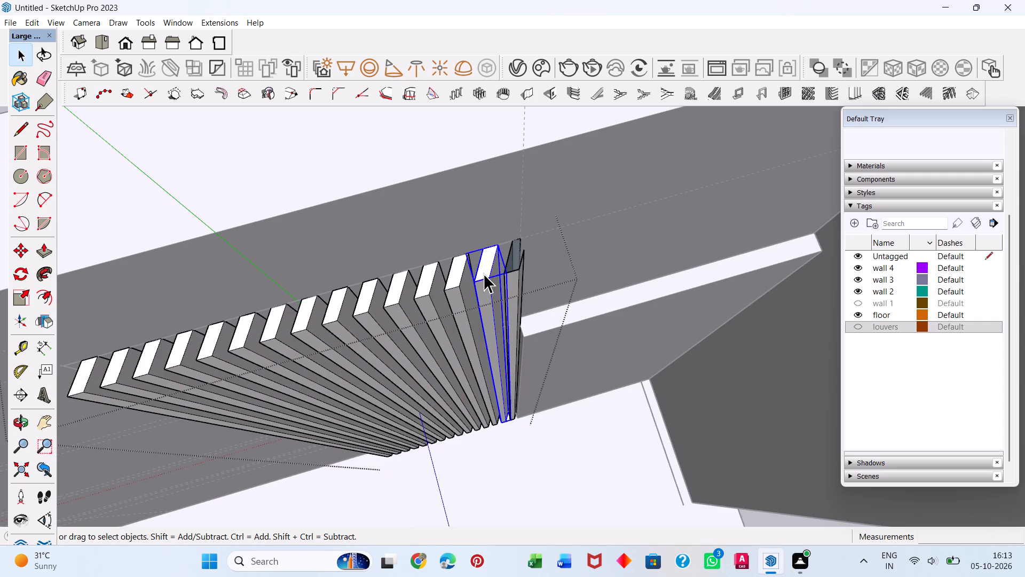
key("m")
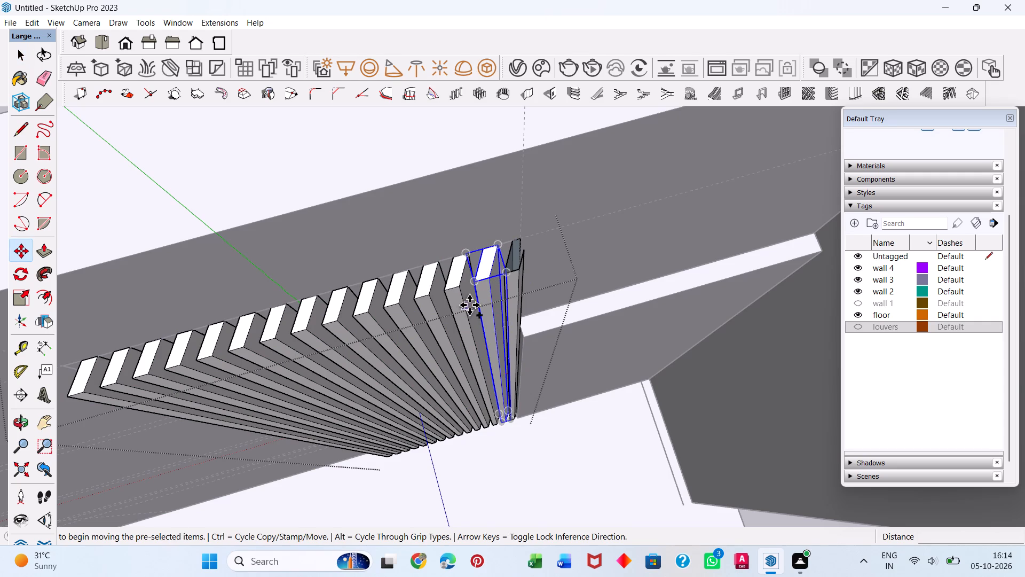
left_click(496, 250)
scroll(521, 240, "up", 3)
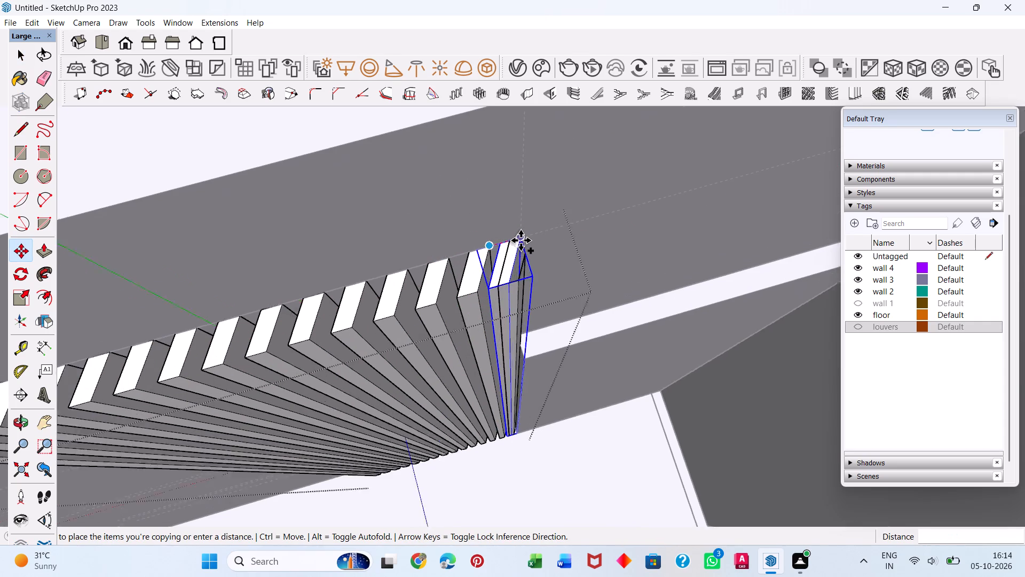
scroll(521, 240, "up", 6)
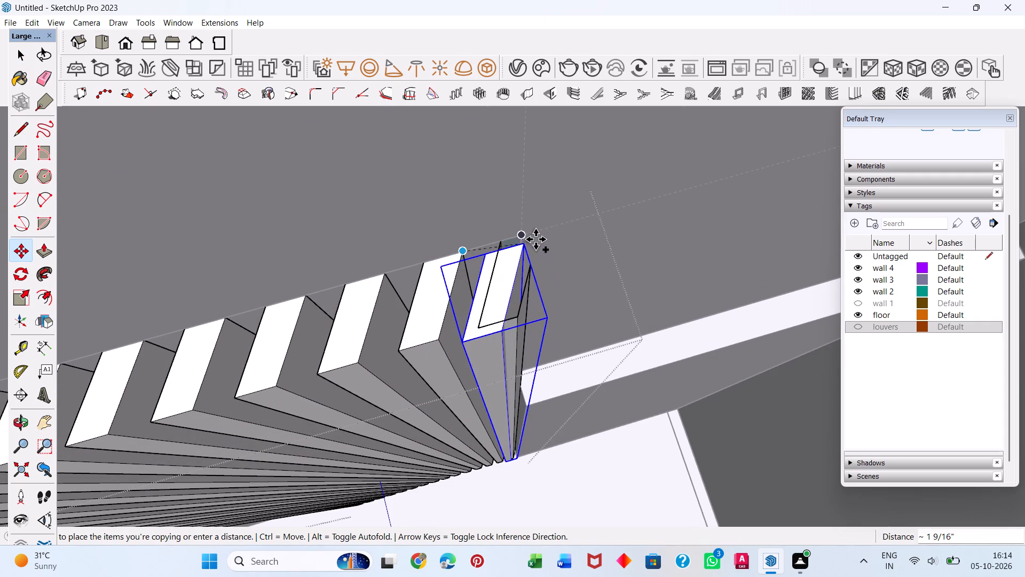
key("Escape")
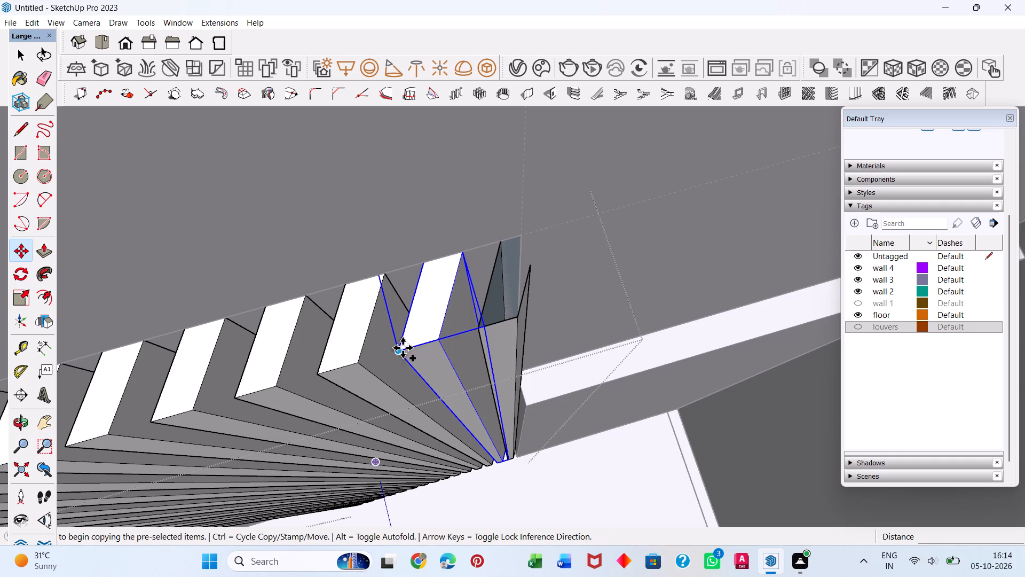
left_click(396, 353)
left_click(479, 331)
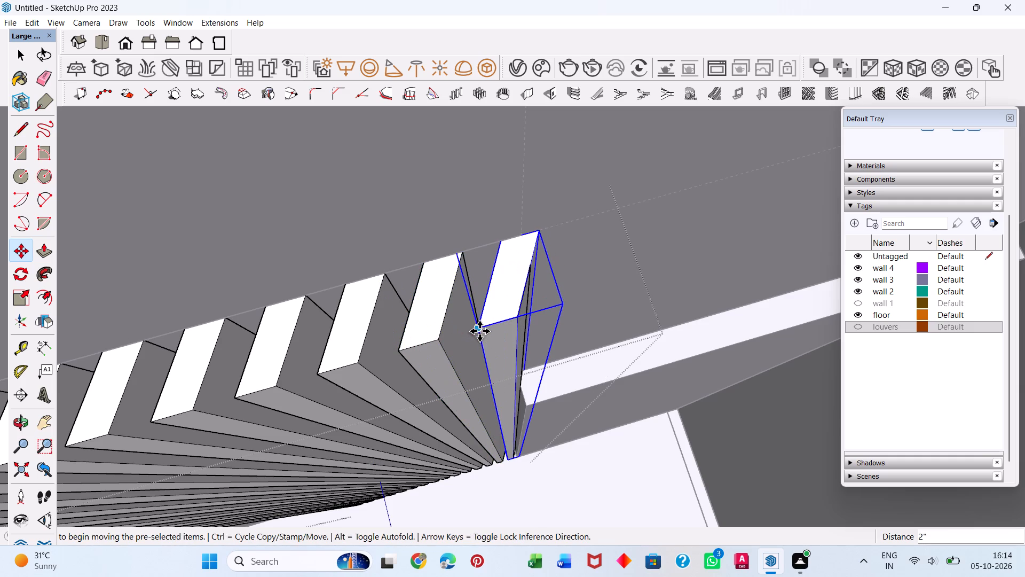
key("space")
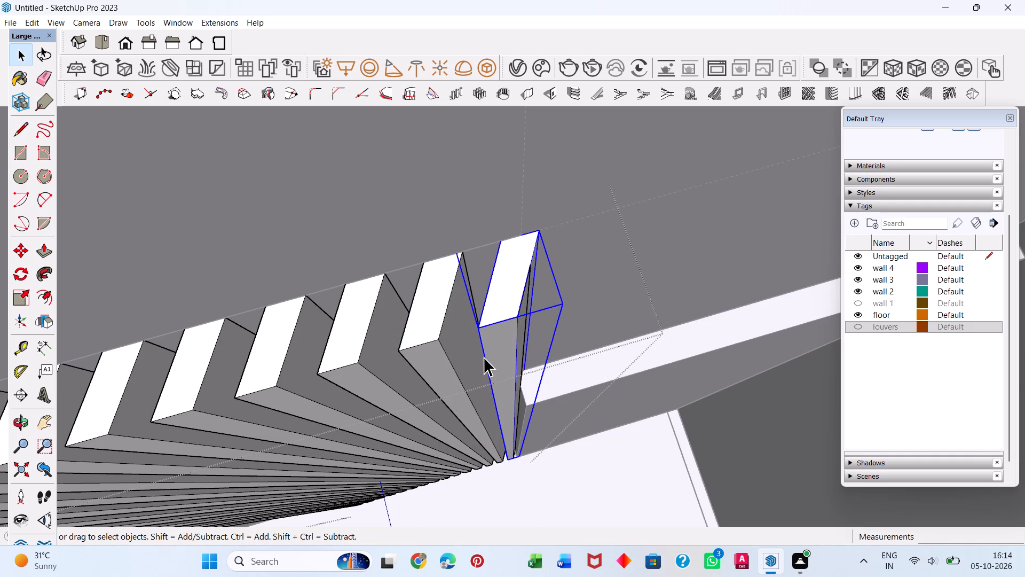
key("Escape")
Delete the clipped original louvre overlapping the new end copy, and close the louvre and panel groups.
left_click(519, 322)
scroll(525, 322, "up", 1)
middle_click_drag(524, 322, 468, 257)
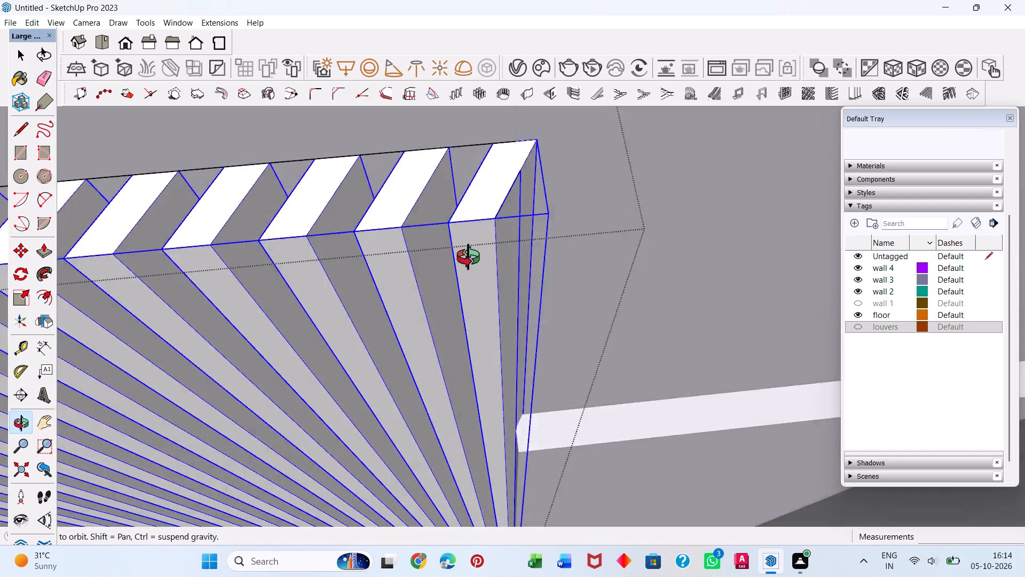
middle_click_drag(468, 257, 455, 231)
scroll(453, 231, "up", 1)
double_click(471, 233)
triple_click(502, 232)
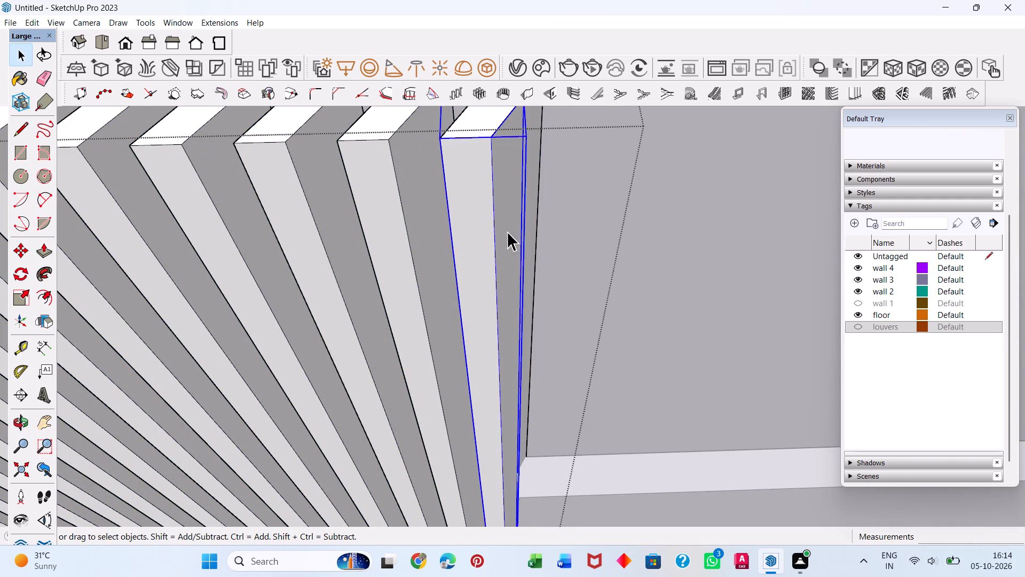
scroll(502, 231, "down", 6)
middle_click_drag(496, 254, 496, 371)
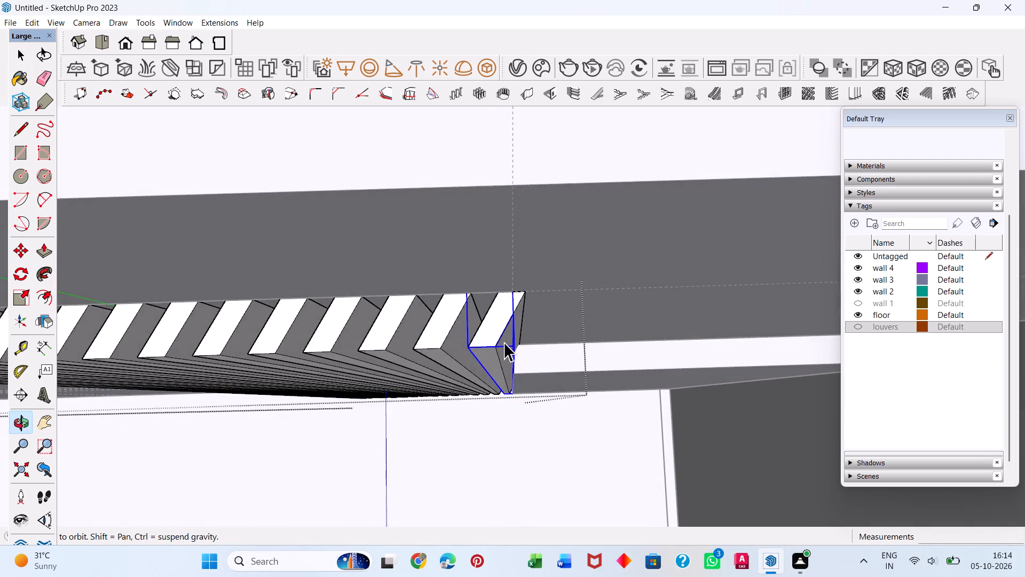
scroll(506, 336, "up", 10)
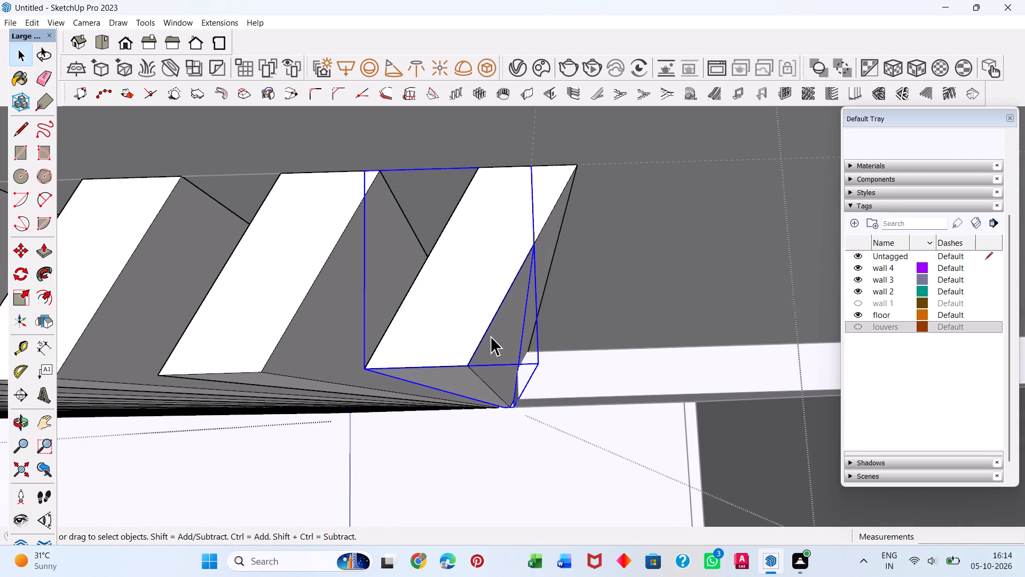
key("Delete")
scroll(470, 363, "down", 20)
scroll(470, 363, "down", 5)
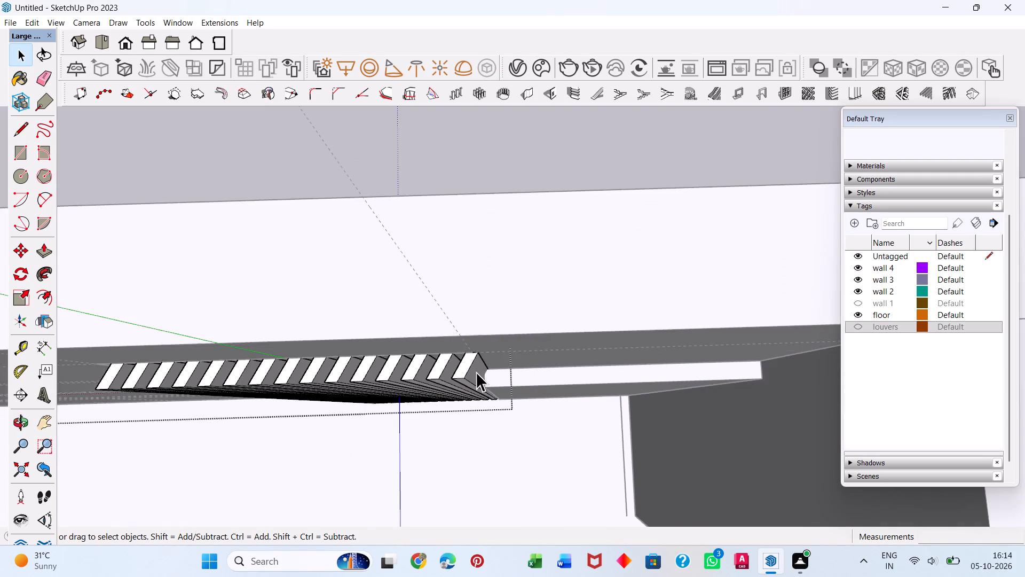
scroll(476, 372, "down", 9)
scroll(395, 379, "up", 12)
scroll(405, 373, "down", 8)
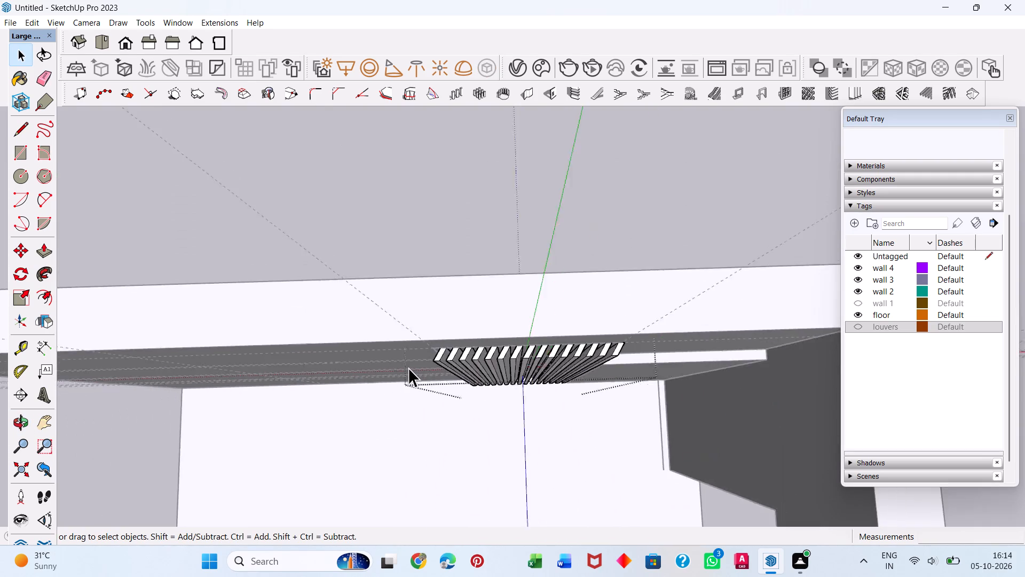
scroll(408, 368, "down", 4)
left_click(517, 208)
middle_click_drag(407, 294, 555, 71)
scroll(555, 71, "down", 8)
scroll(464, 270, "down", 9)
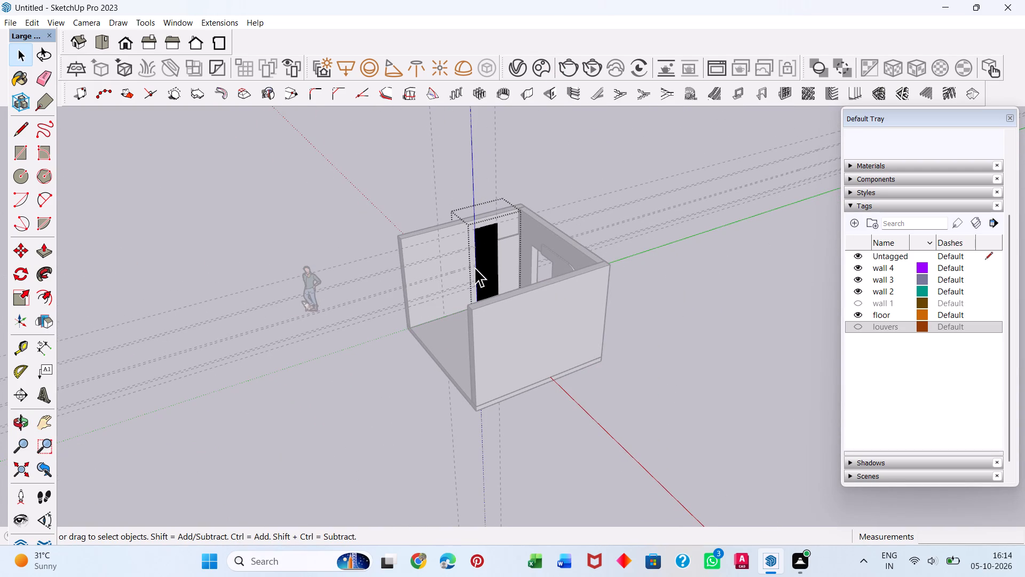
left_click(713, 248)
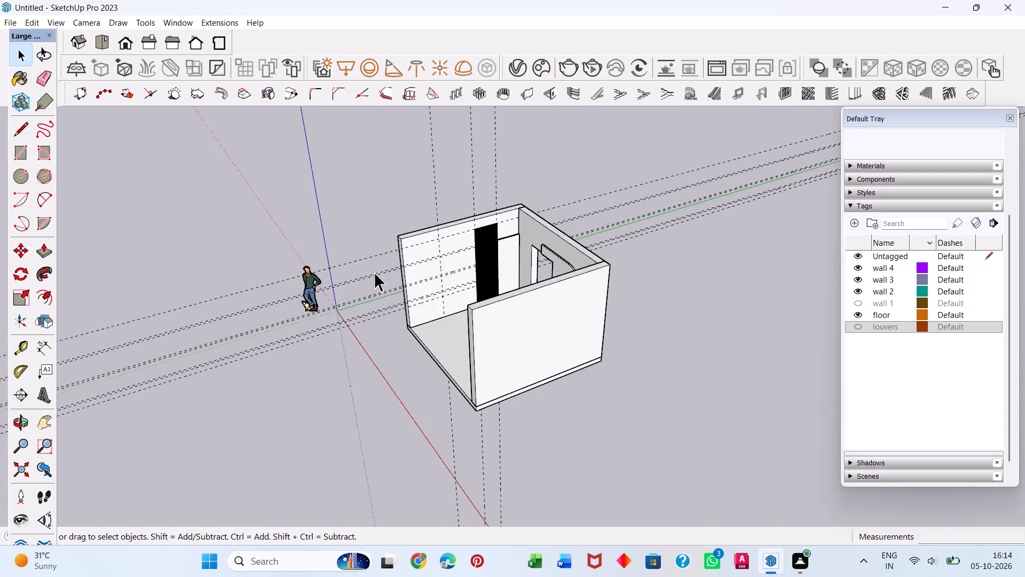
scroll(338, 248, "up", 5)
scroll(476, 247, "up", 4)
scroll(484, 305, "up", 4)
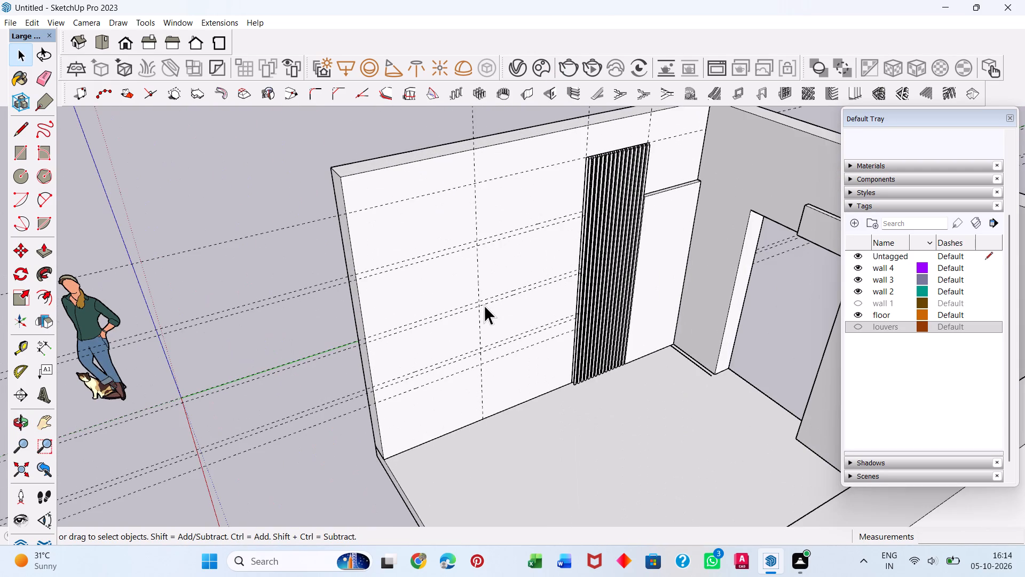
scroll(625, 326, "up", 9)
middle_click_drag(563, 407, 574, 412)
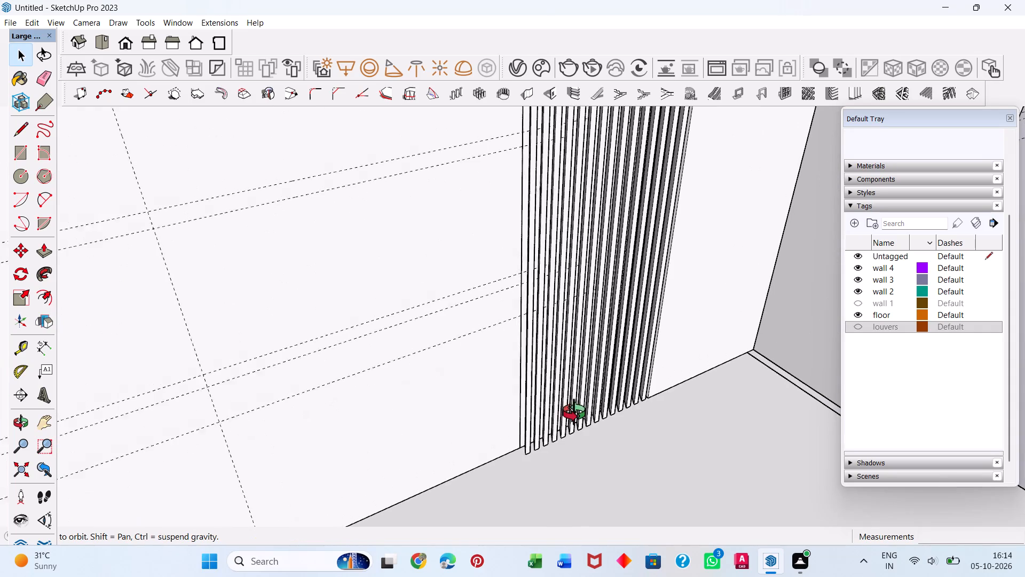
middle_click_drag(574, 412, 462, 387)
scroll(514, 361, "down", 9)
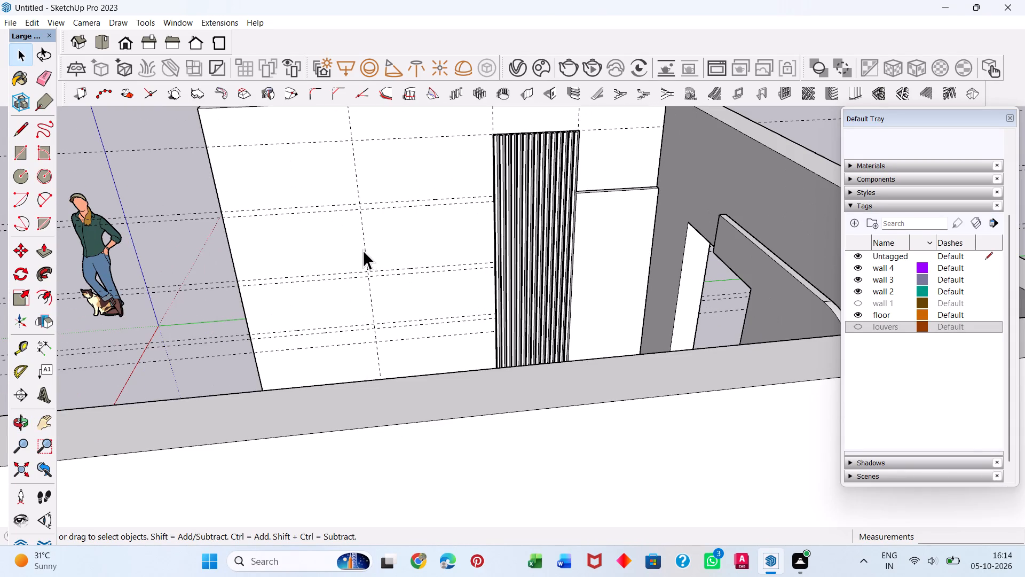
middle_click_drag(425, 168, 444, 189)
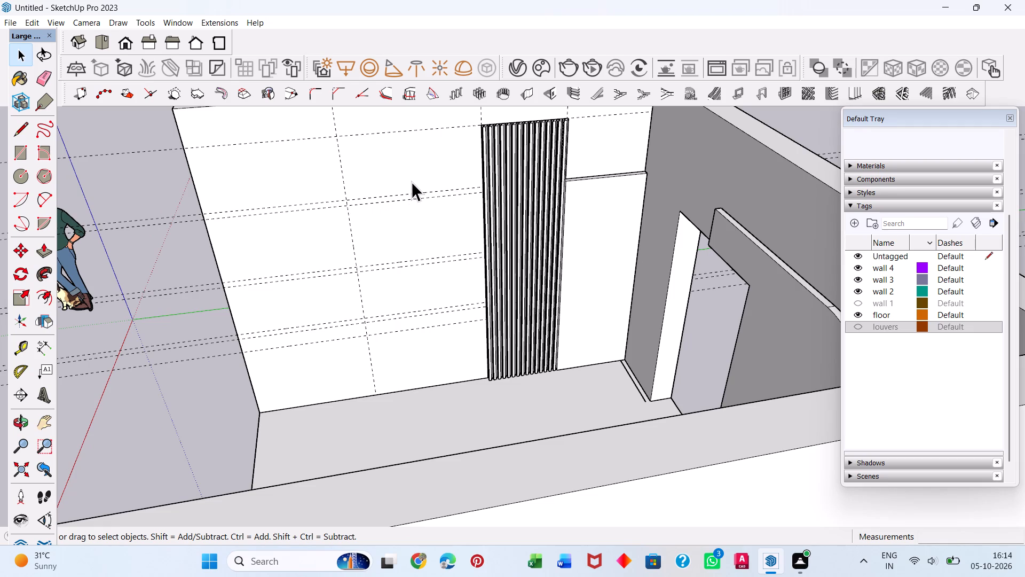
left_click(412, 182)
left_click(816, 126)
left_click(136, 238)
Draw a rectangle 2" by about 3' 10 13/16" between the middle pair of horizontal guides, from the vertical guide to the louvres, and group it.
left_click(22, 154)
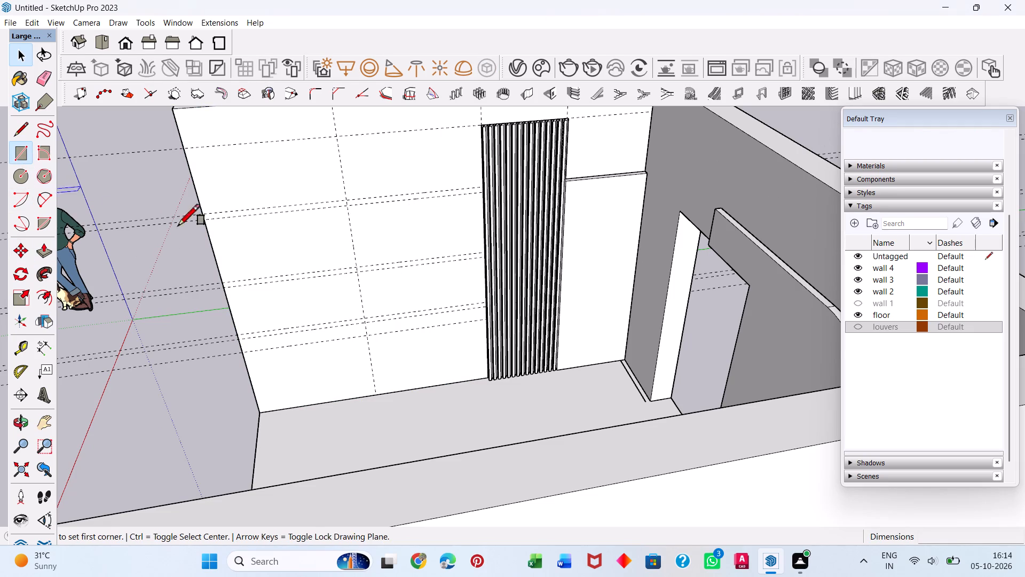
scroll(342, 247, "up", 4)
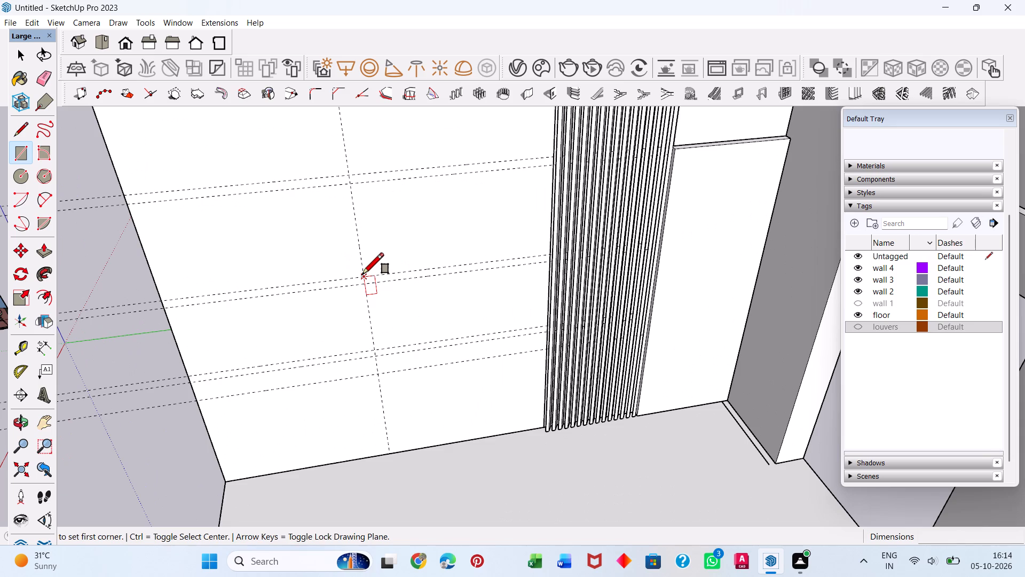
left_click(362, 274)
left_click(548, 262)
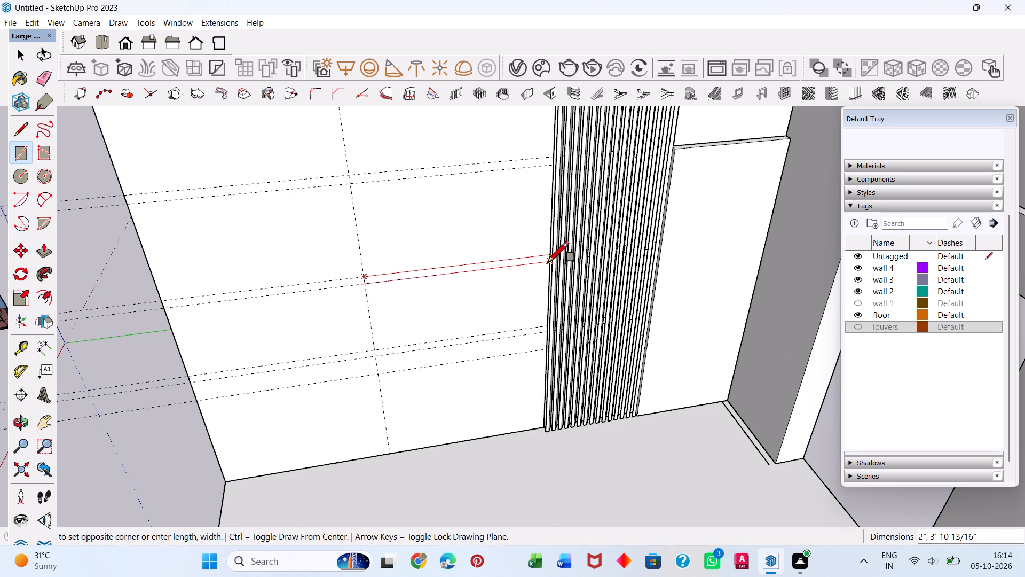
key("space")
double_click(429, 270)
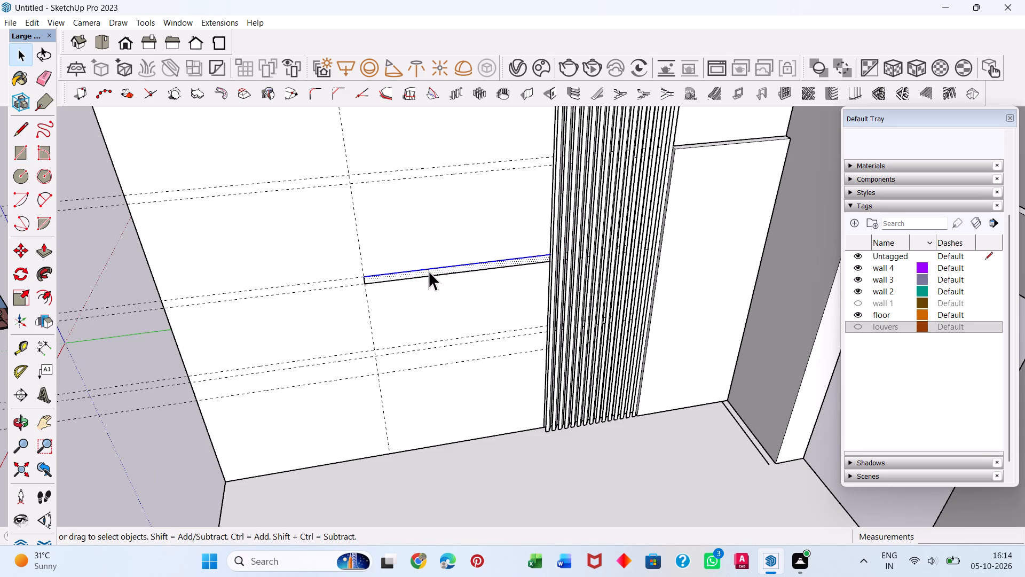
right_click(428, 271)
left_click(466, 373)
Open the new 2" strip's group for editing and select its face.
key("p")
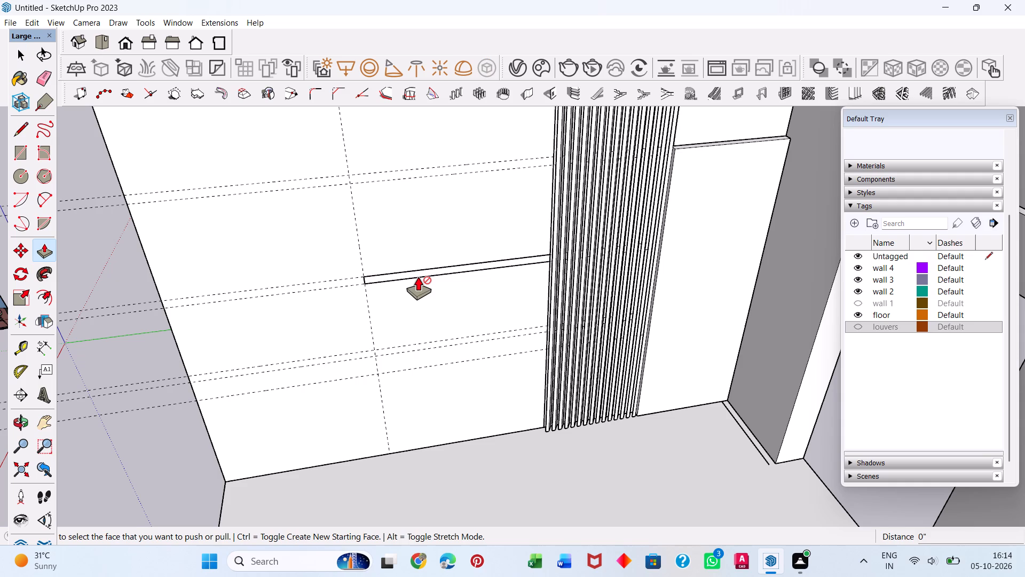
key("Escape")
key("space")
double_click(422, 277)
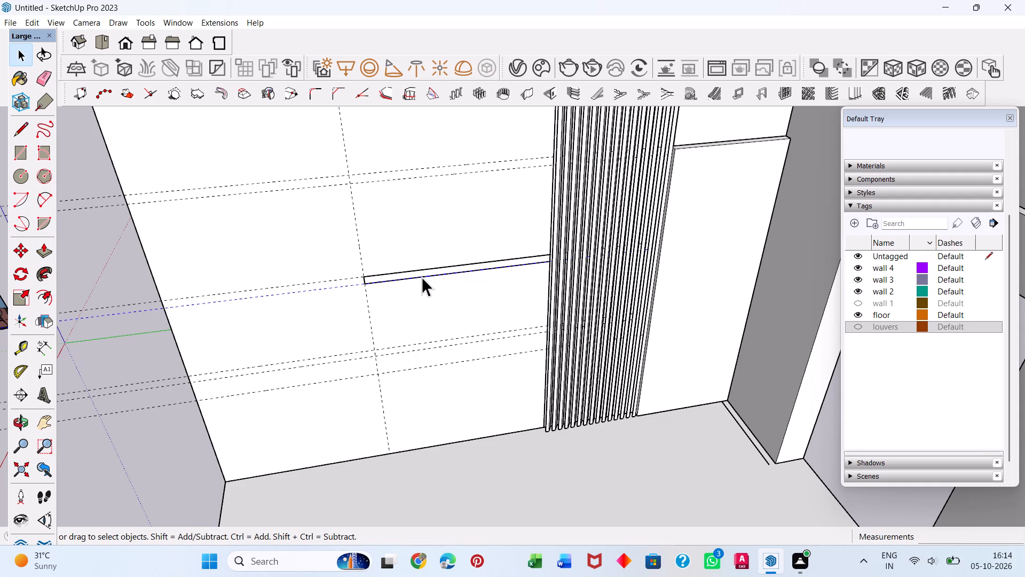
left_click(421, 268)
scroll(422, 268, "up", 4)
double_click(411, 277)
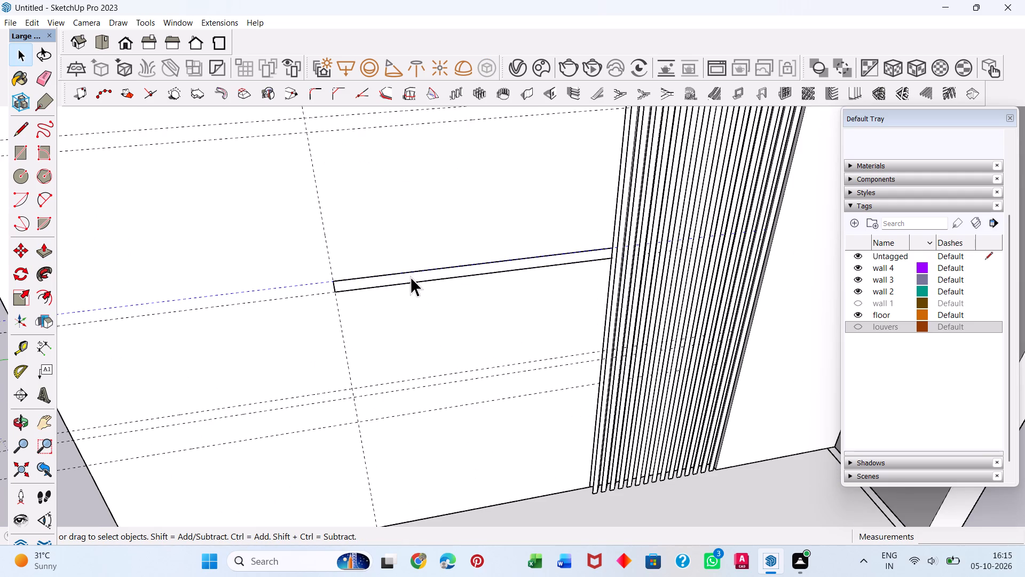
left_click(411, 277)
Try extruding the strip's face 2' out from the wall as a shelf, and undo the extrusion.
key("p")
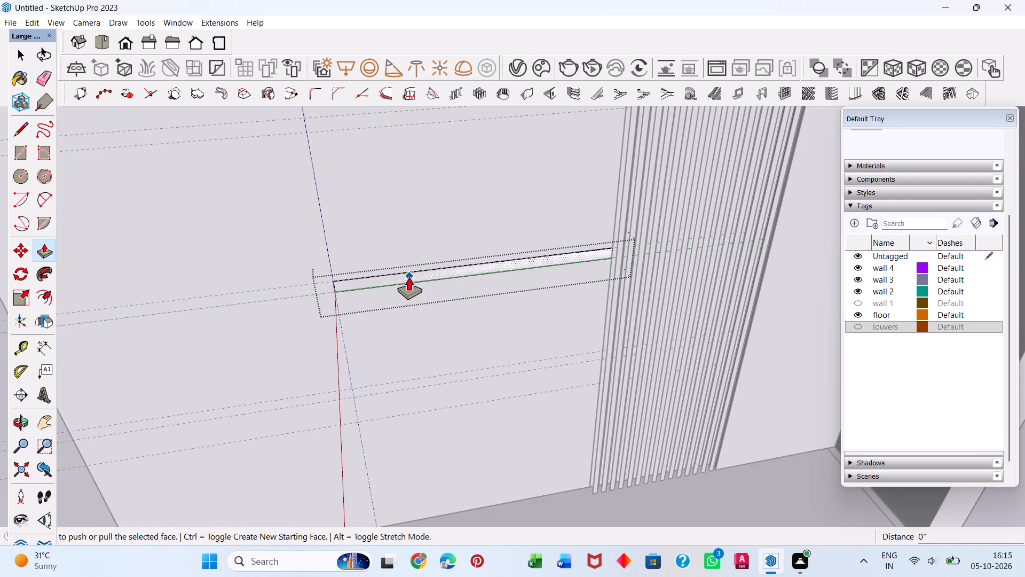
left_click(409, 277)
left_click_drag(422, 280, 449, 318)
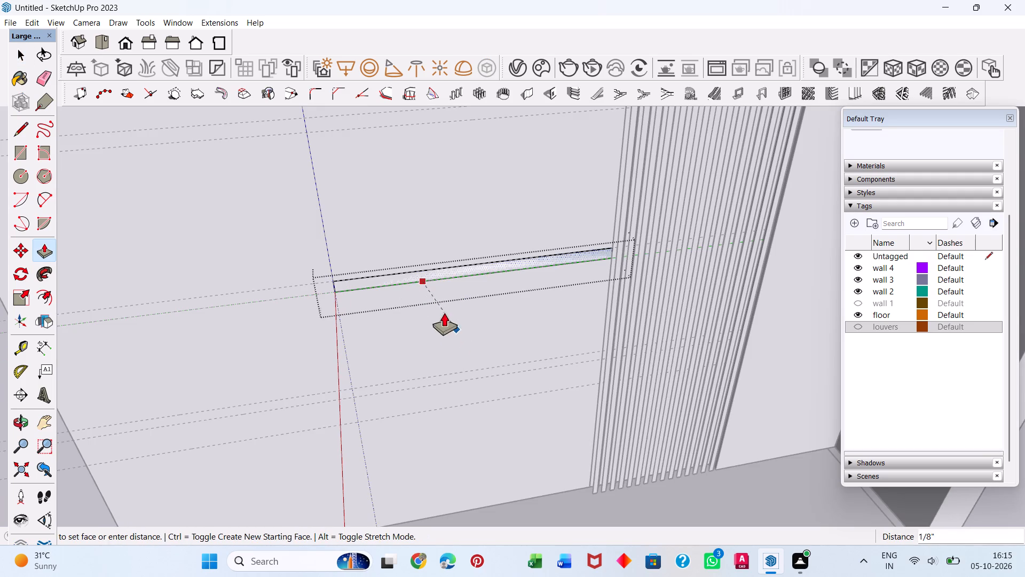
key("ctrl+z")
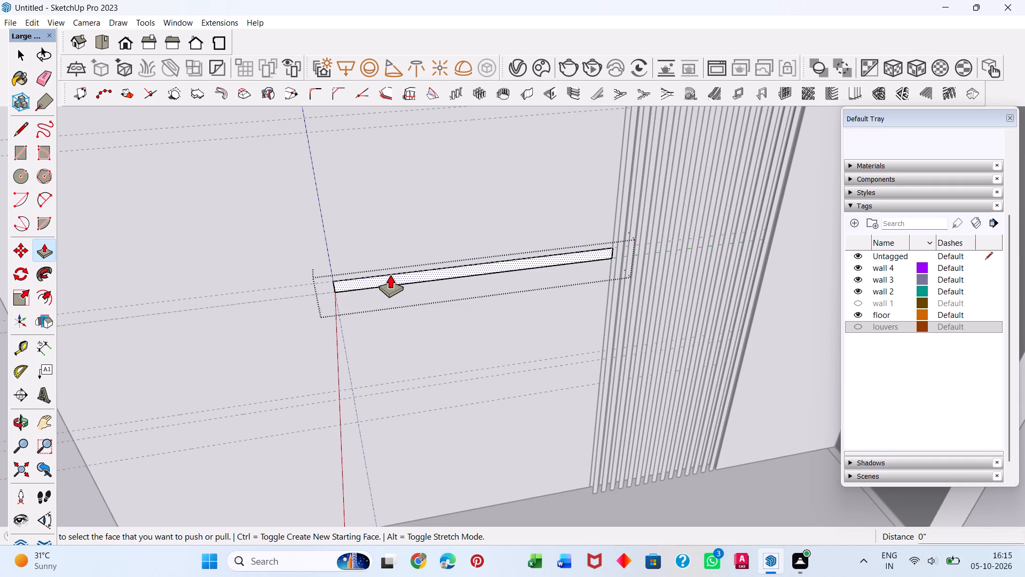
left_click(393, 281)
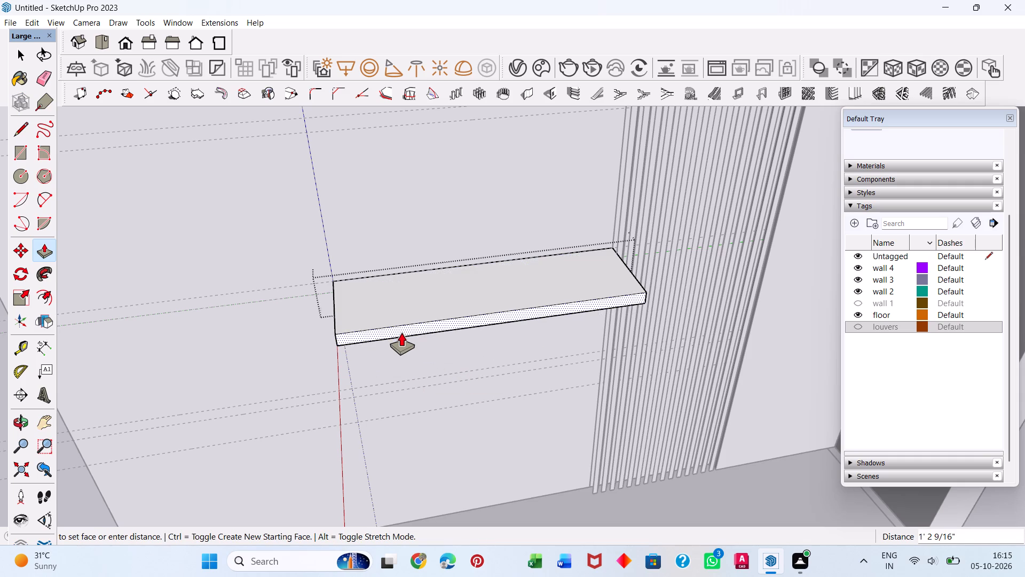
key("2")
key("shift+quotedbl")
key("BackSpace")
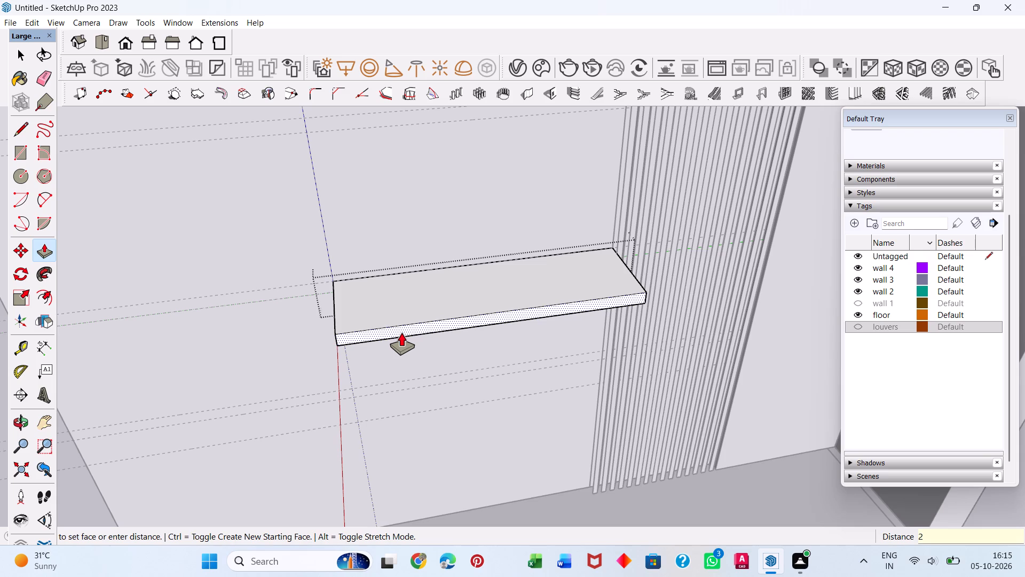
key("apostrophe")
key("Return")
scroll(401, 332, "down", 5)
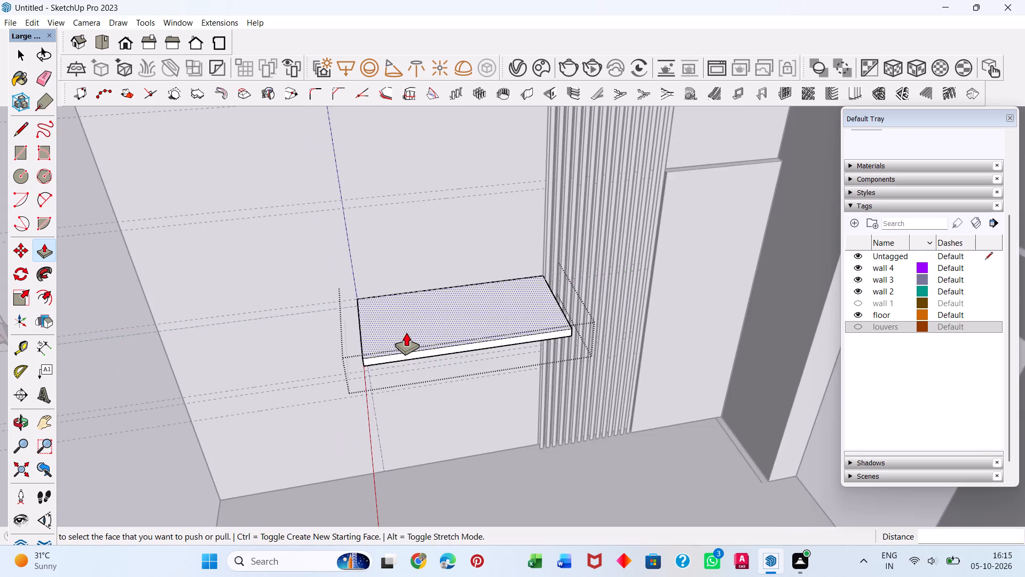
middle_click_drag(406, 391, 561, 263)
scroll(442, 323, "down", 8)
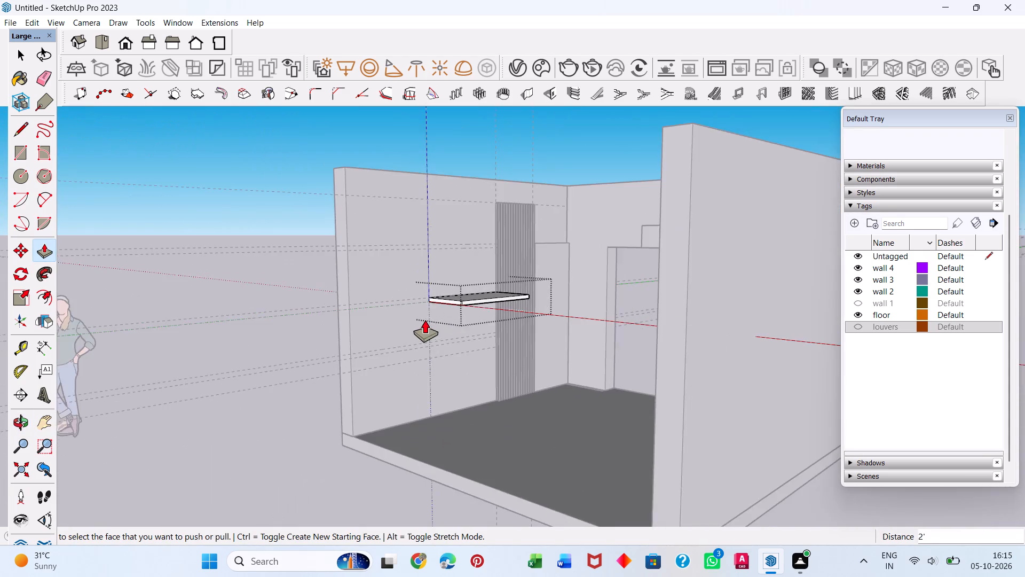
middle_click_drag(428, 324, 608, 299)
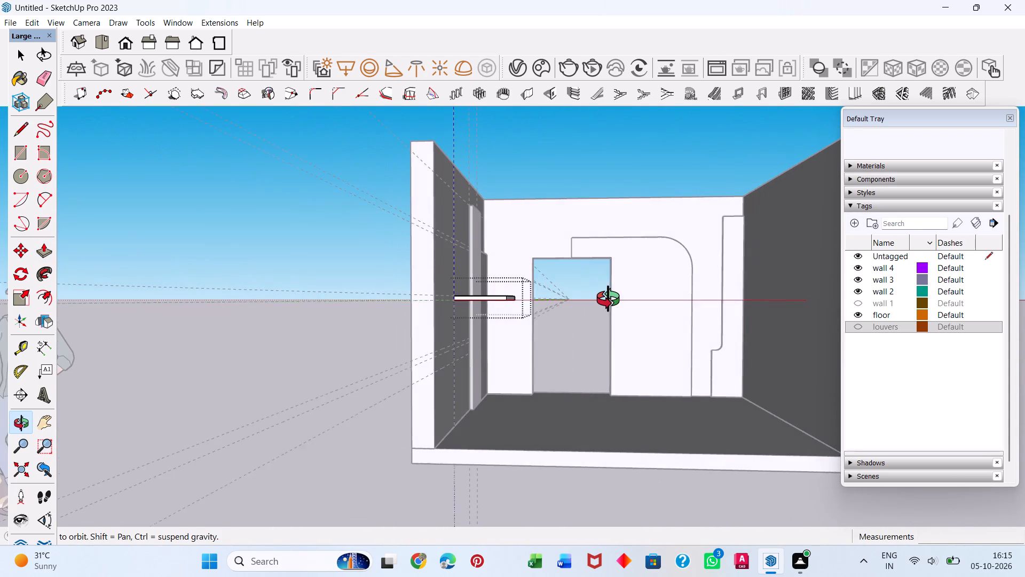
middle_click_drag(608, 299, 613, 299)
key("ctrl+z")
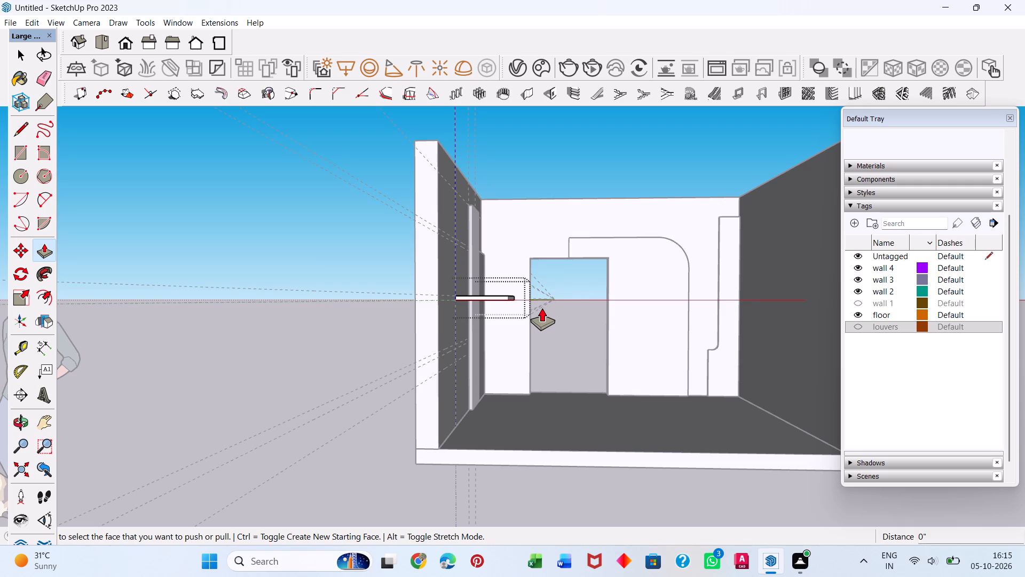
Extrude the strip's face 1' out from the wall as a shelf and close its group.
middle_click_drag(481, 294, 278, 406)
scroll(393, 325, "up", 10)
left_click(392, 319)
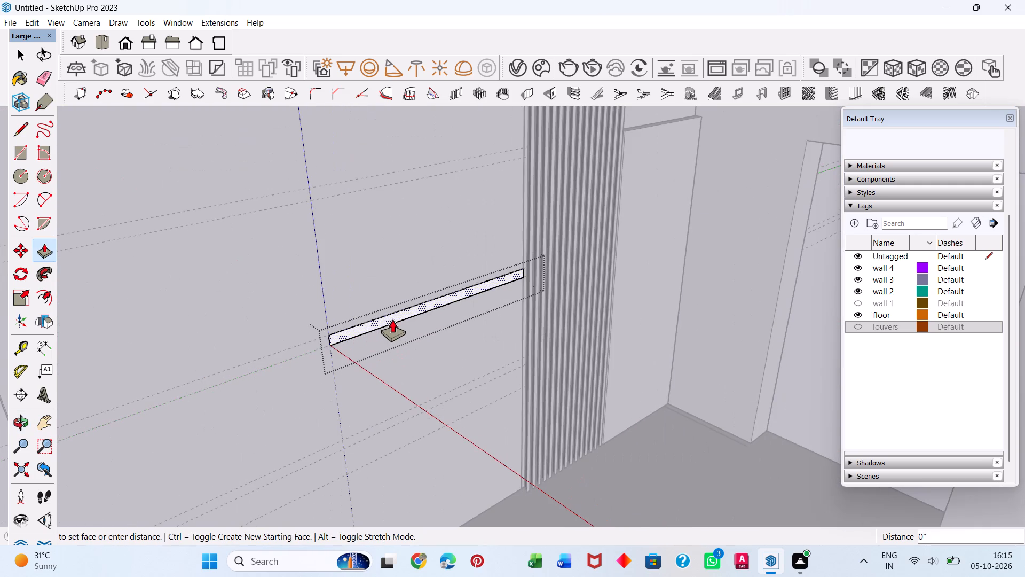
type("1'")
key("Return")
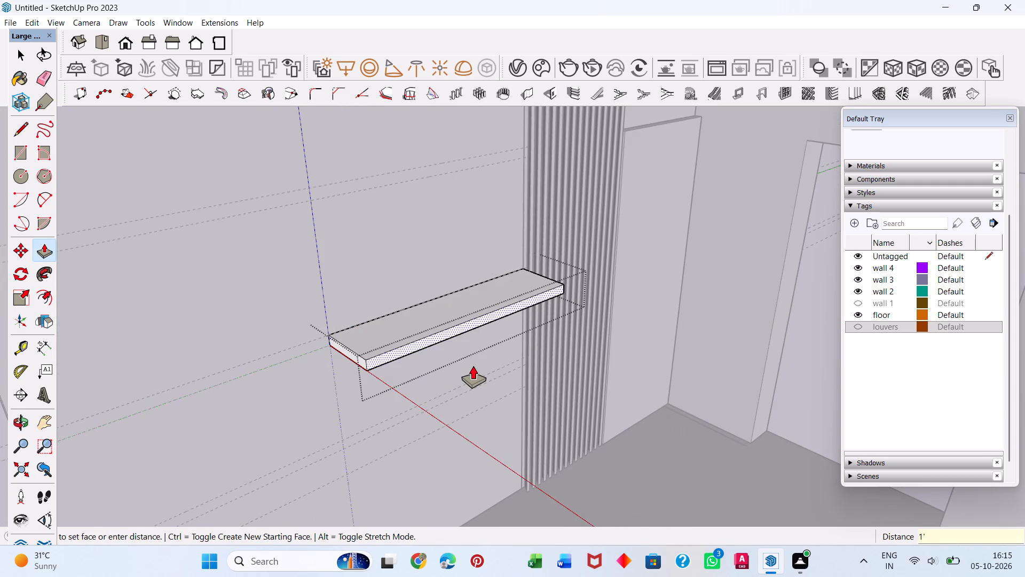
key("space")
middle_click_drag(288, 325, 490, 267)
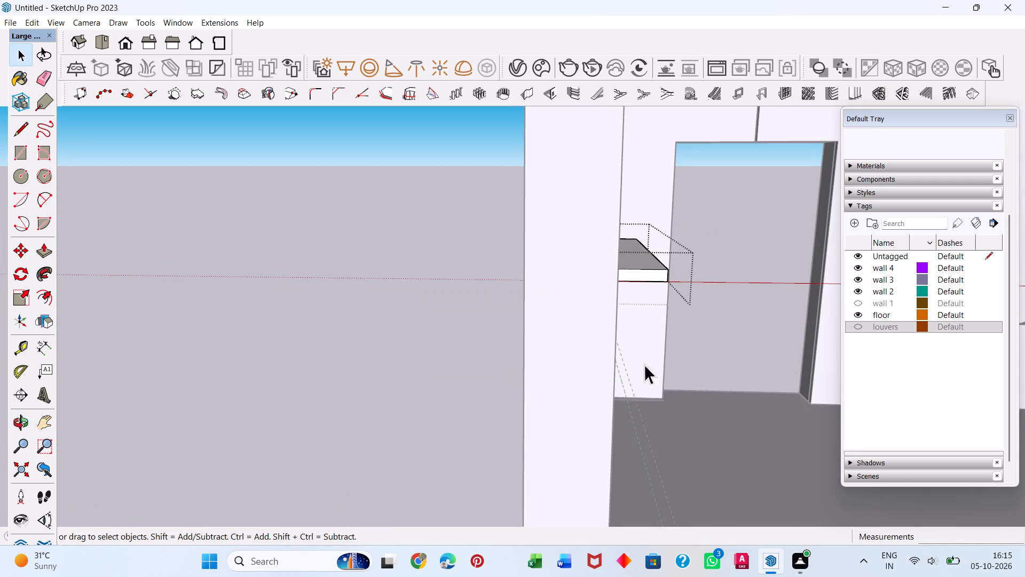
middle_click_drag(637, 367, 598, 373)
scroll(601, 376, "up", 3)
scroll(580, 299, "down", 9)
middle_click_drag(626, 269, 420, 365)
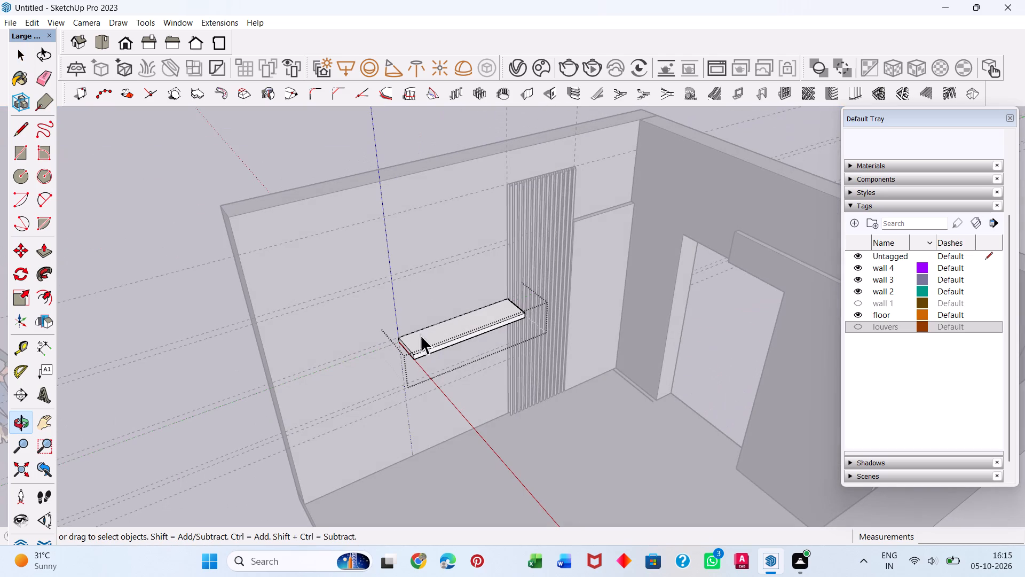
key("Escape")
Copy the shelf group up along the vertical guide to the upper pair of horizontal guides, undoing the first placement and placing the copy again.
left_click(456, 324)
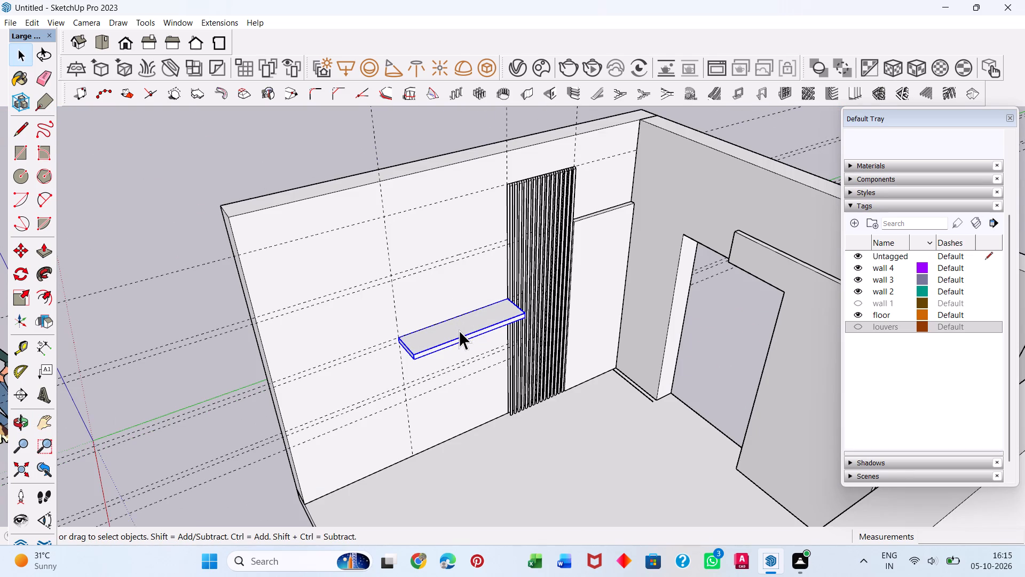
key("m")
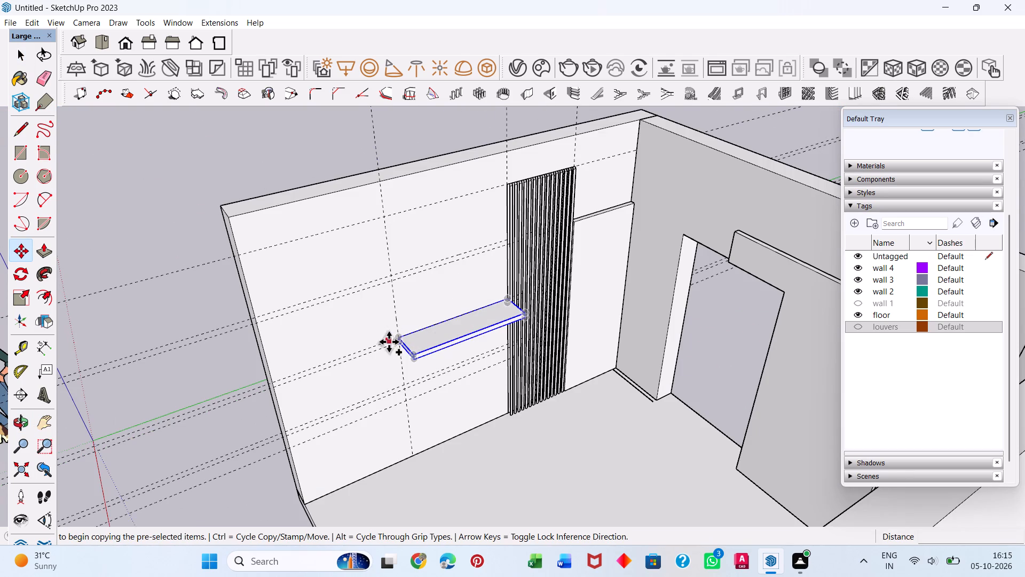
scroll(396, 338, "up", 10)
left_click(406, 337)
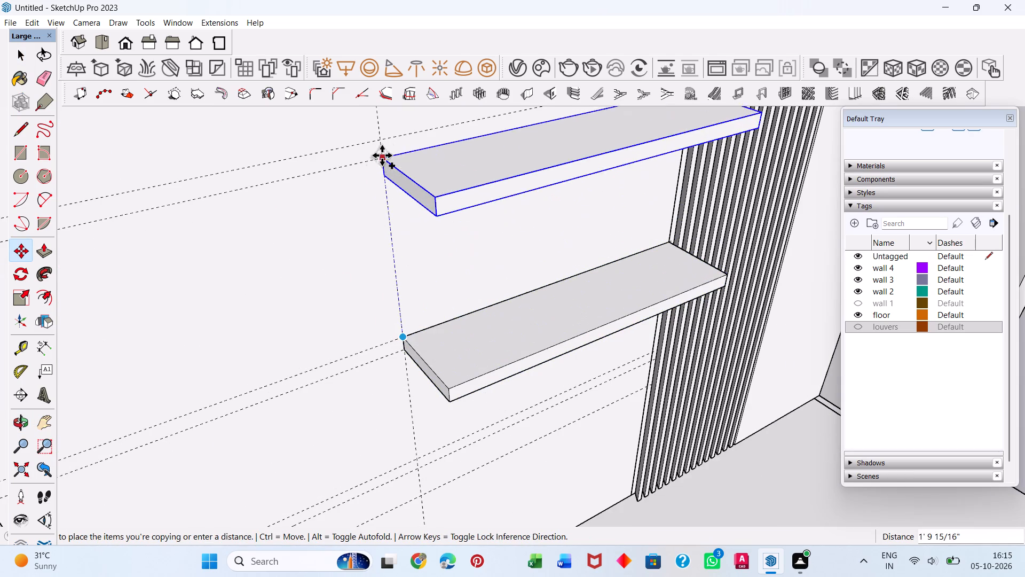
left_click(377, 136)
key("ctrl+z")
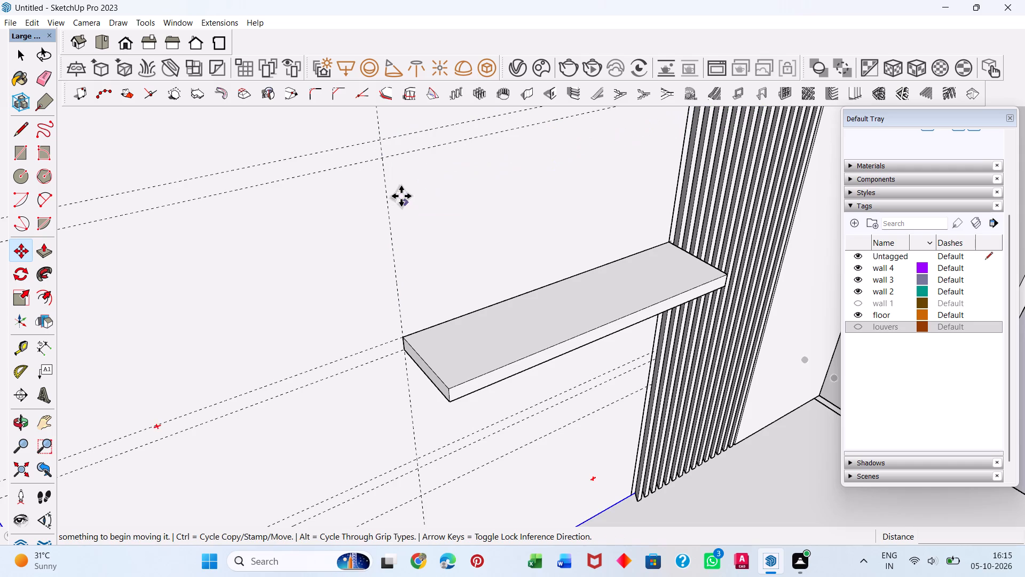
left_click(402, 339)
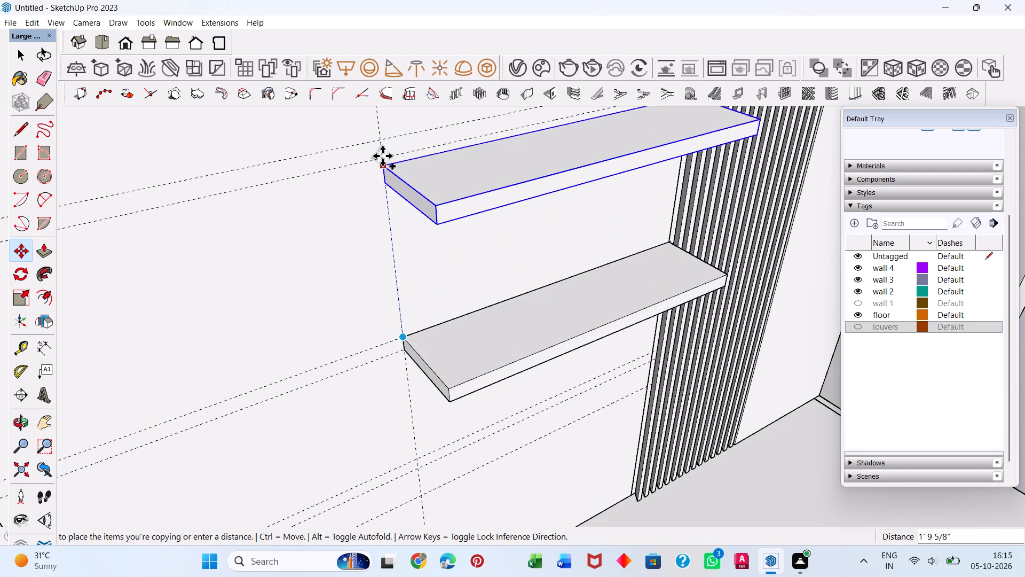
left_click(380, 138)
key("space")
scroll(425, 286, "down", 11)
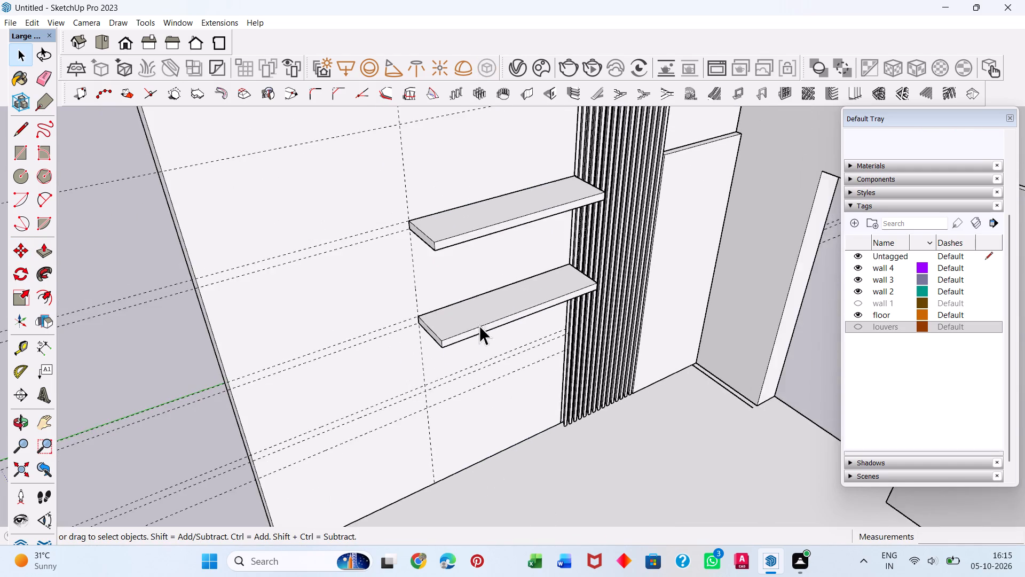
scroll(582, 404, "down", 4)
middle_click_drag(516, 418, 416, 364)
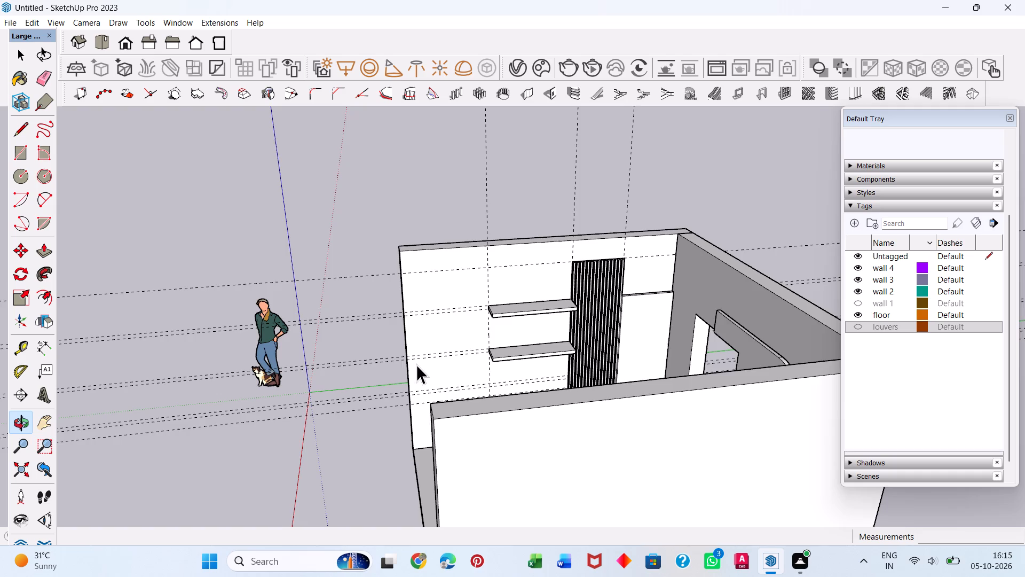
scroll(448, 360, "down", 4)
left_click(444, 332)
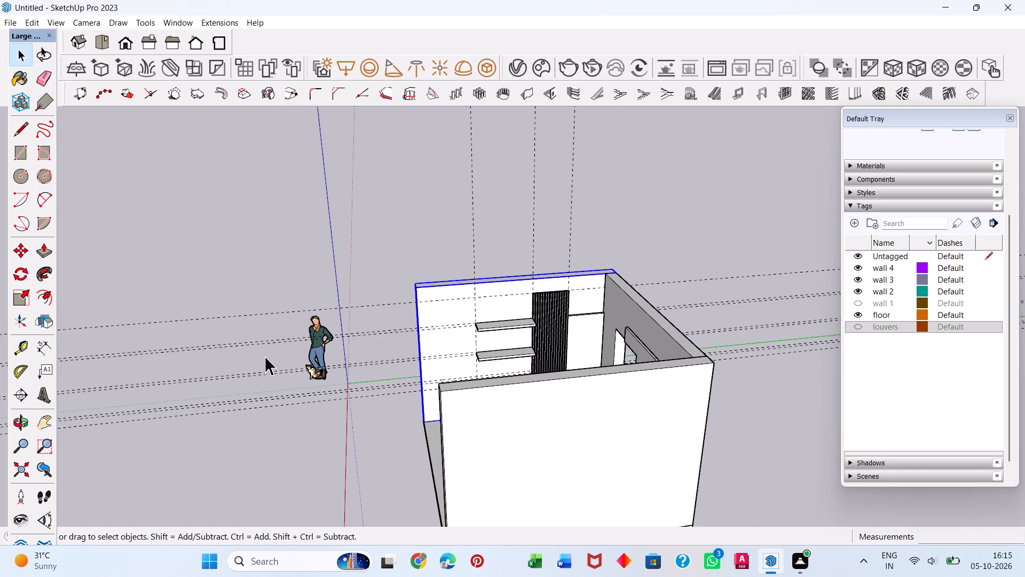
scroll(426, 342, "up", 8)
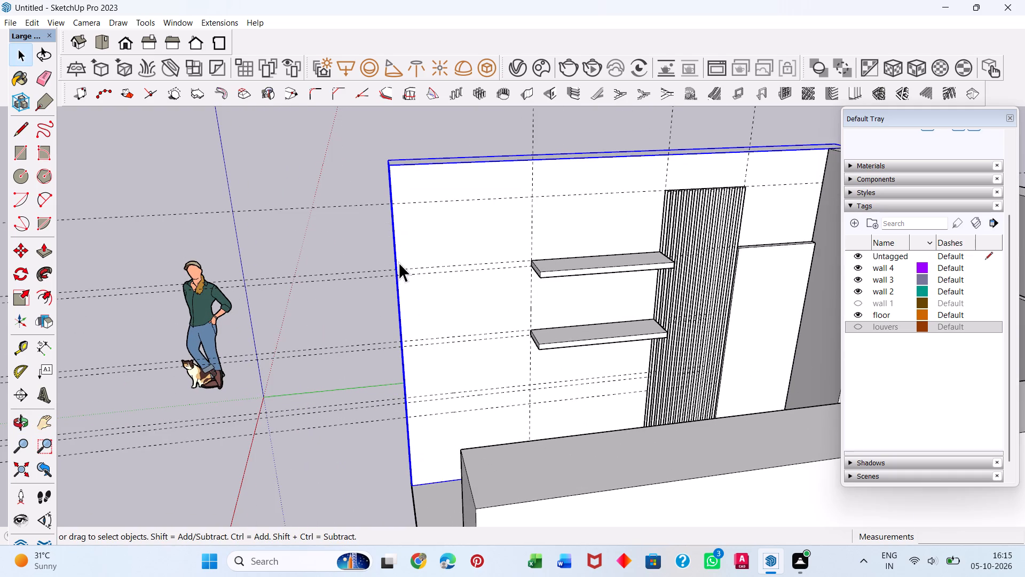
Draw a rectangle about 3' 9 1/2" wide from the wall's outer edge at the top guide to the shelf-side vertical guide, and group it.
left_click(22, 155)
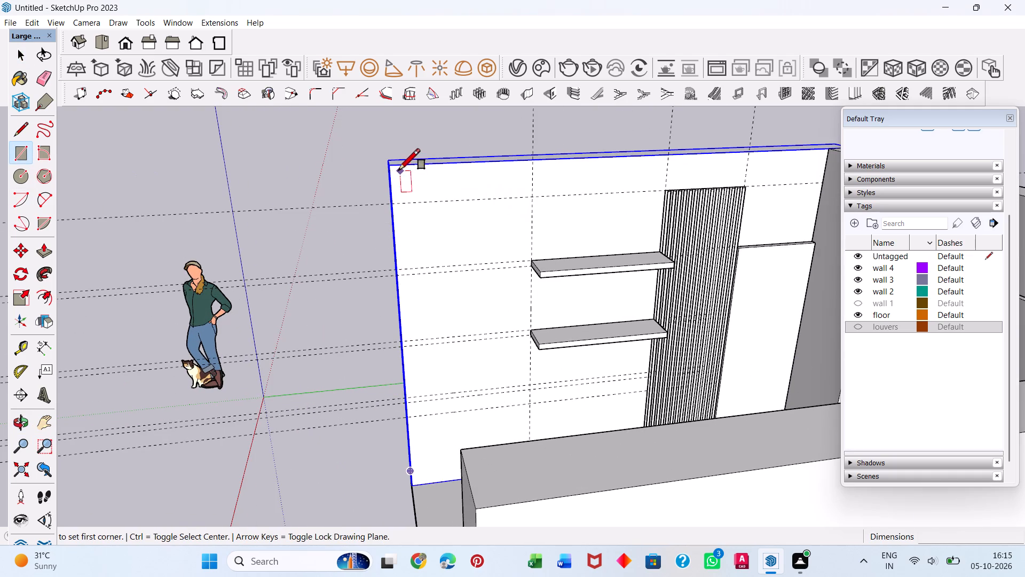
key("Escape")
key("space")
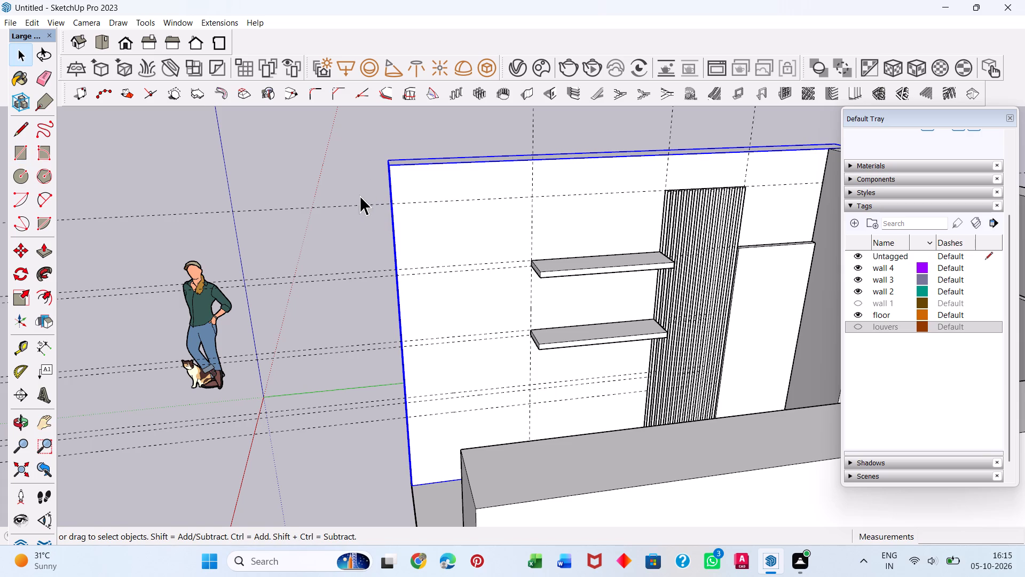
left_click(360, 196)
left_click(23, 154)
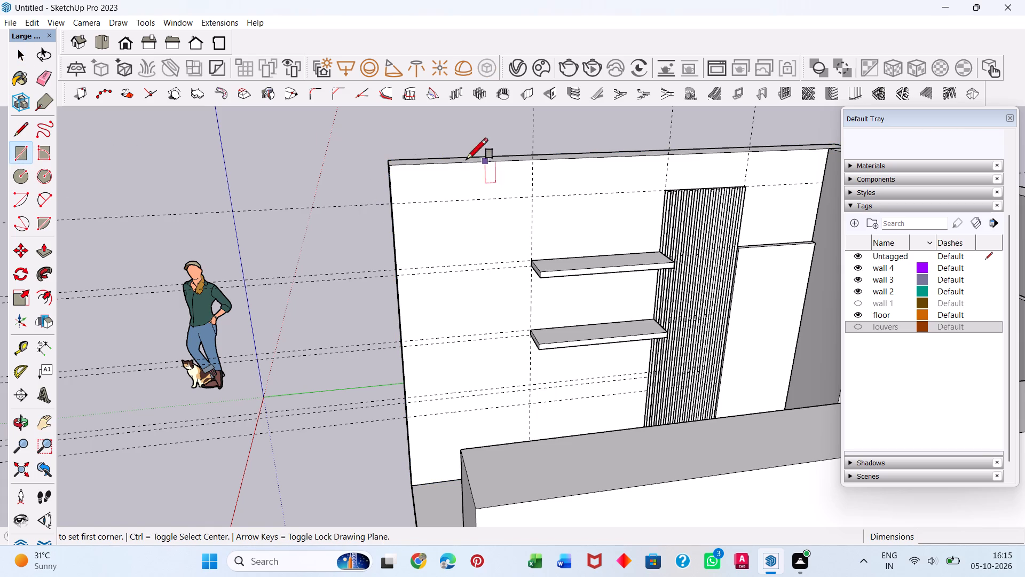
left_click(395, 202)
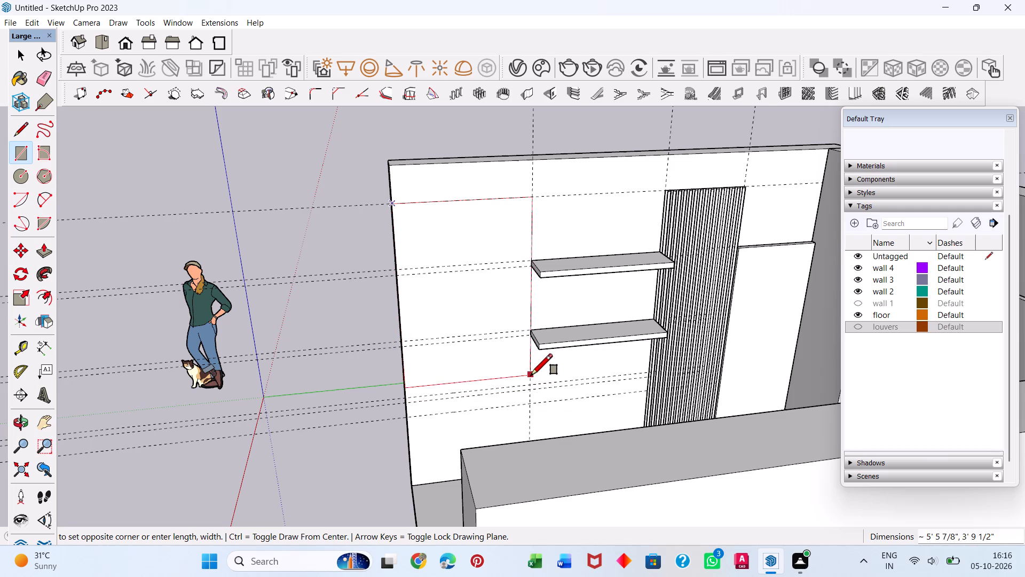
left_click(532, 381)
key("space")
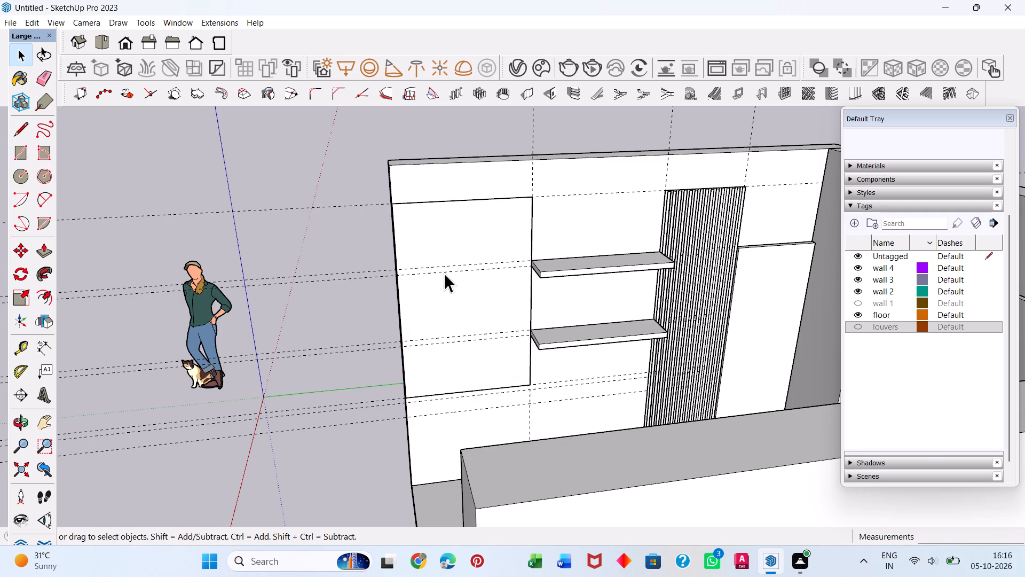
double_click(448, 303)
right_click(448, 303)
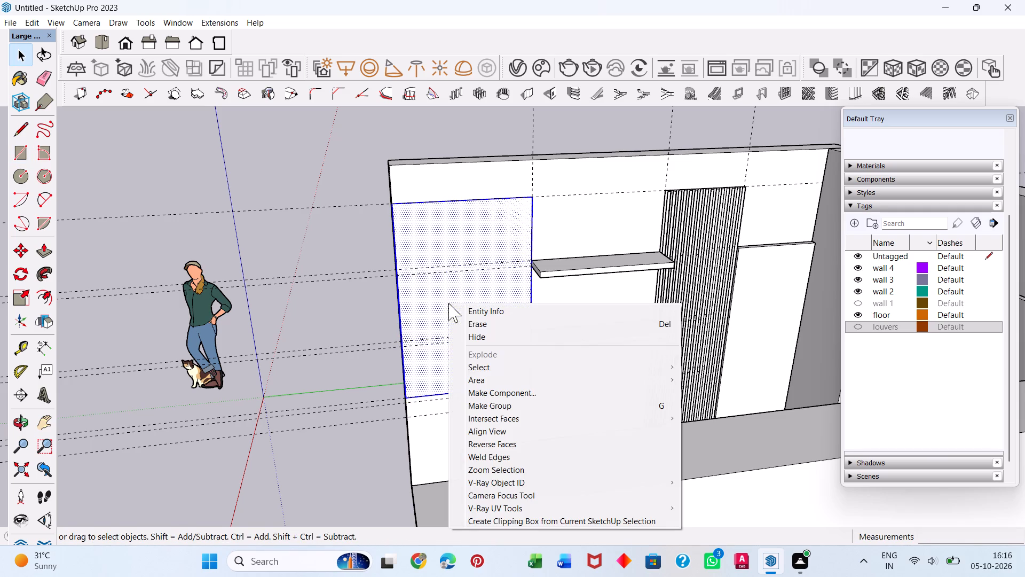
left_click(469, 409)
Fill the new panel group's face with front vertical louvres 2" deep, 1" thick, spaced 2" at a 30-degree angle, and close the group.
left_click(444, 311)
triple_click(445, 307)
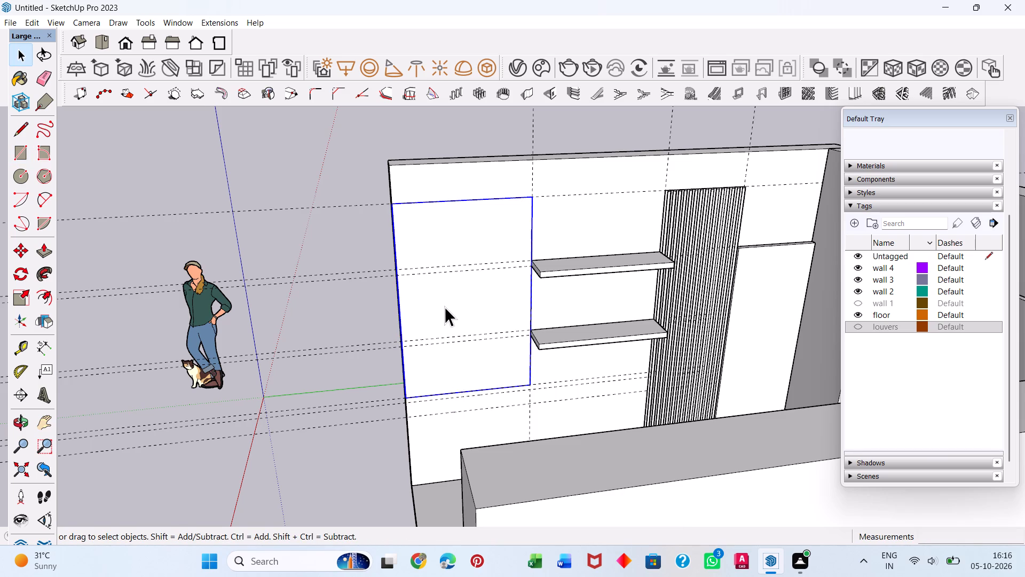
left_click(447, 306)
left_click(449, 305)
double_click(463, 301)
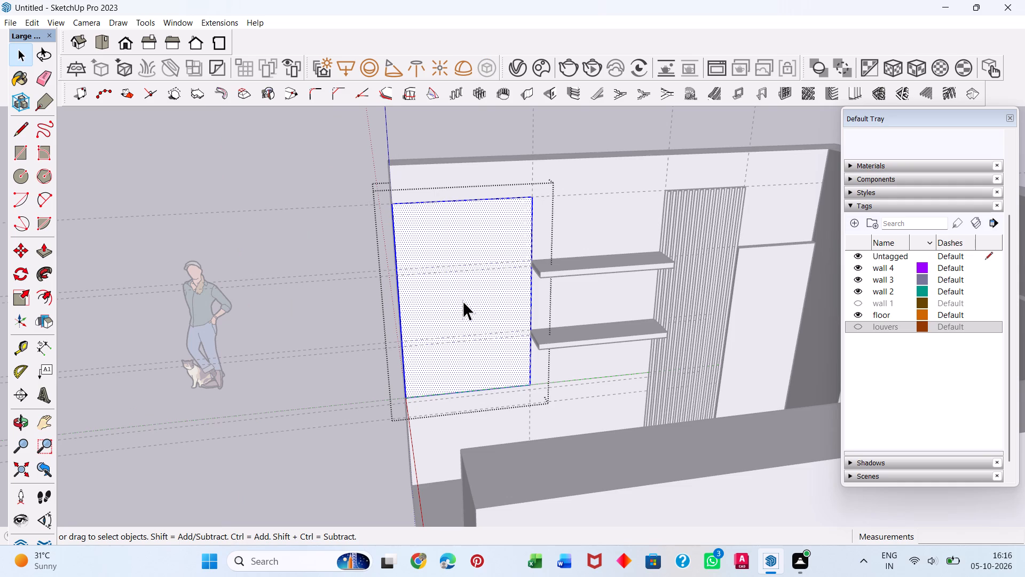
key("Escape")
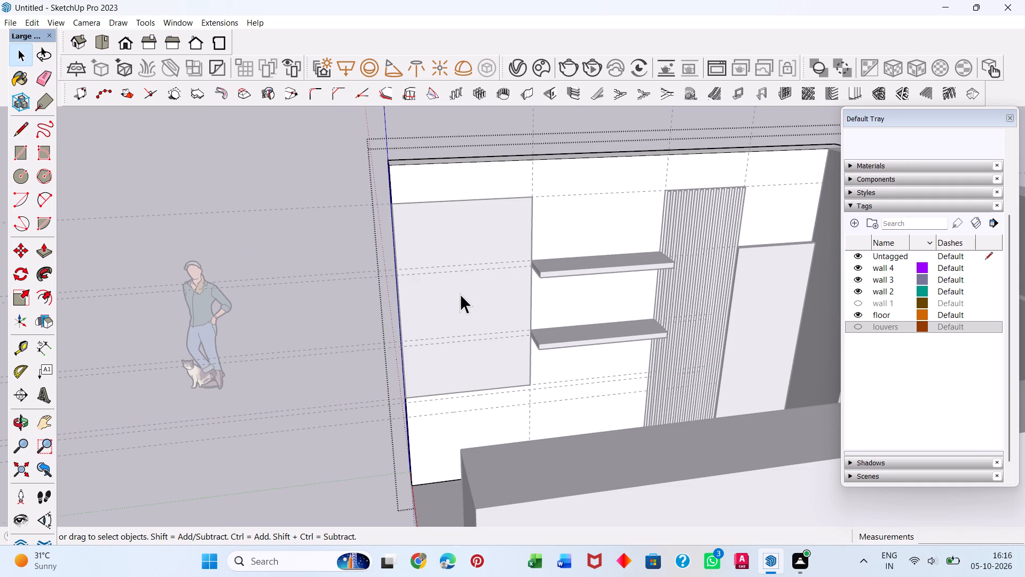
triple_click(442, 295)
left_click(443, 295)
left_click(444, 295)
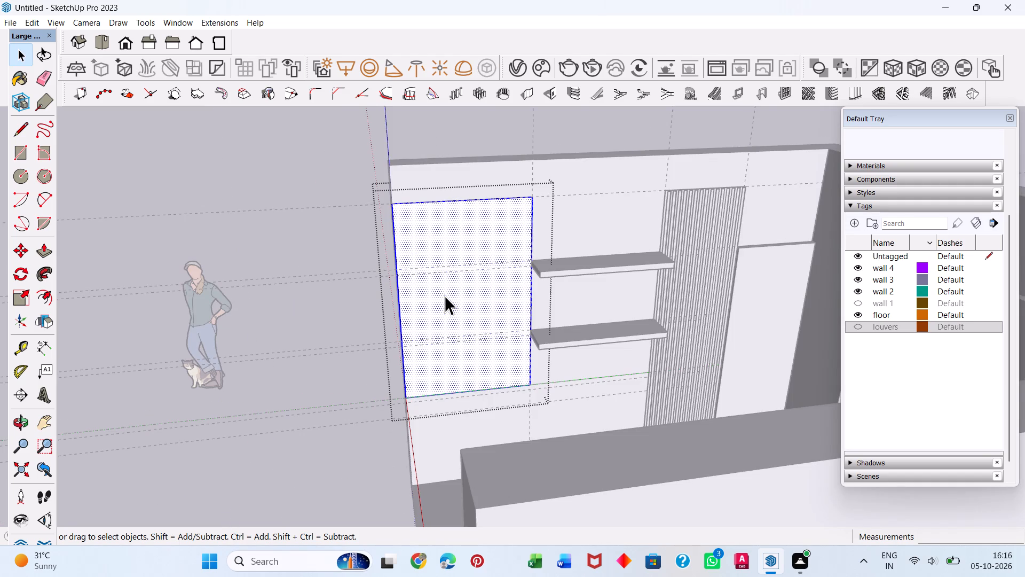
left_click(445, 295)
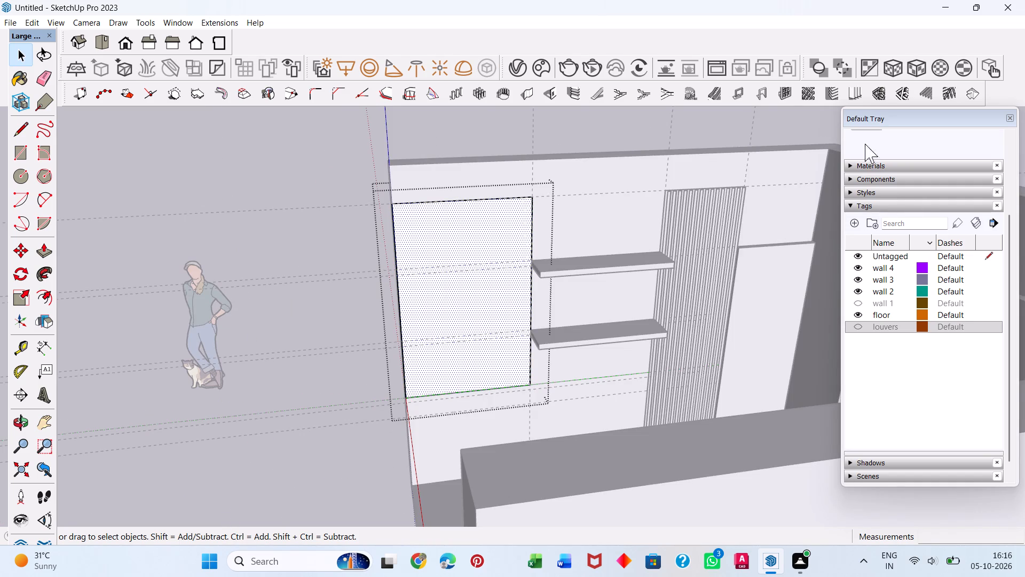
left_click(856, 97)
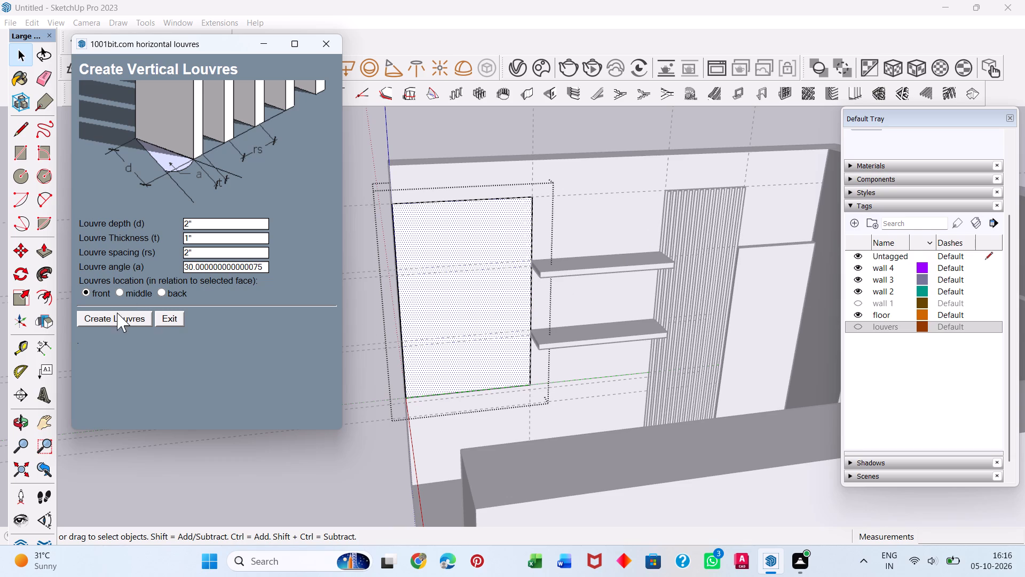
left_click(118, 322)
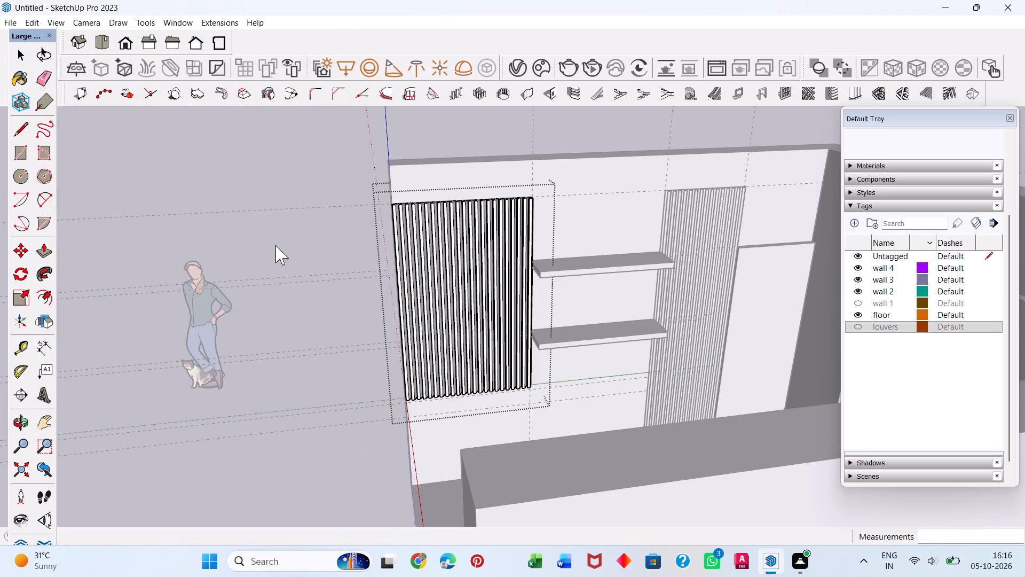
key("space")
left_click(275, 245)
Inside the new louvre group, copy the last full louvre one position over, onto the clipped louvre beside the shelves.
middle_click_drag(324, 238, 376, 414)
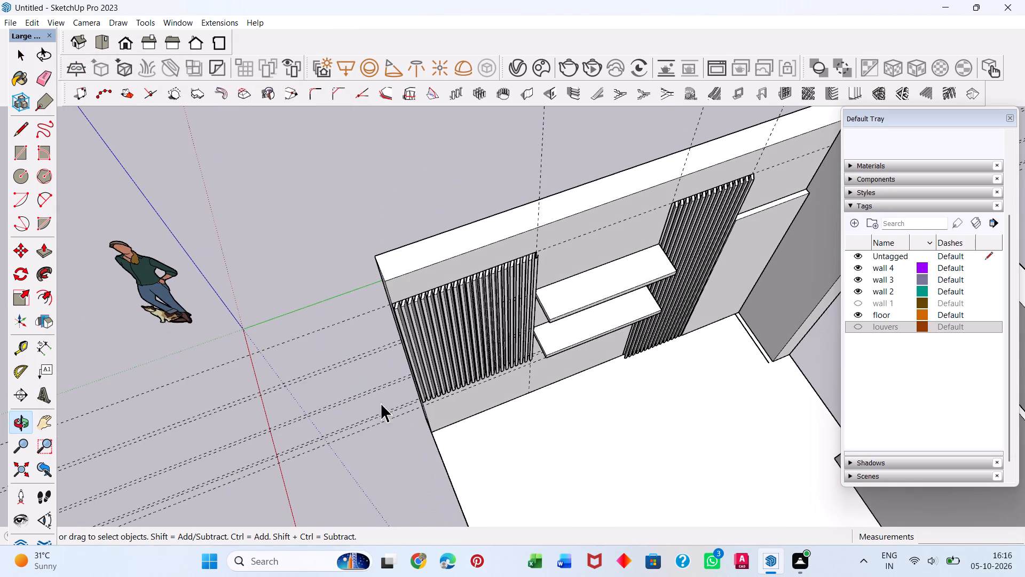
scroll(532, 272, "up", 7)
double_click(530, 256)
triple_click(527, 239)
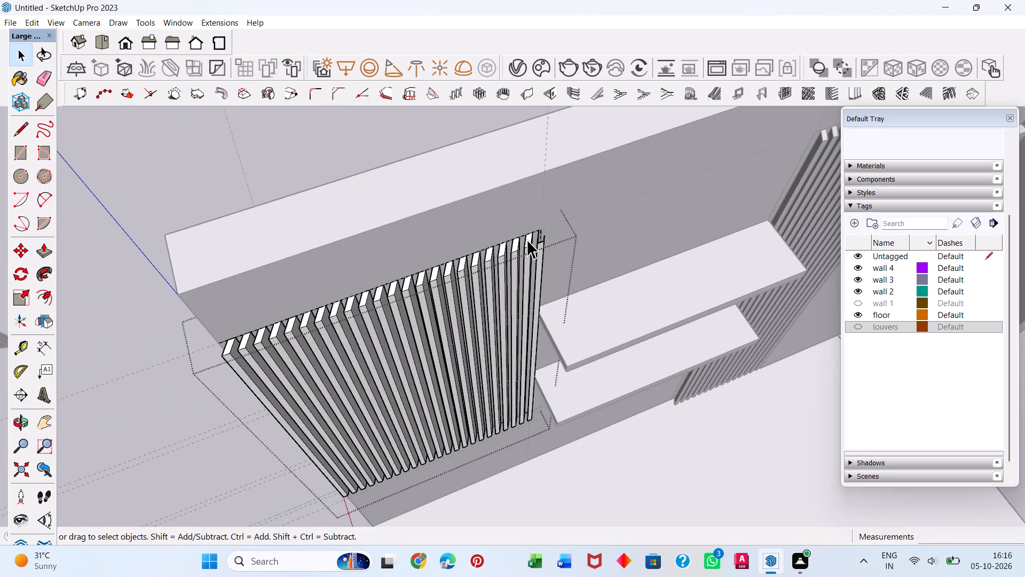
scroll(533, 239, "up", 12)
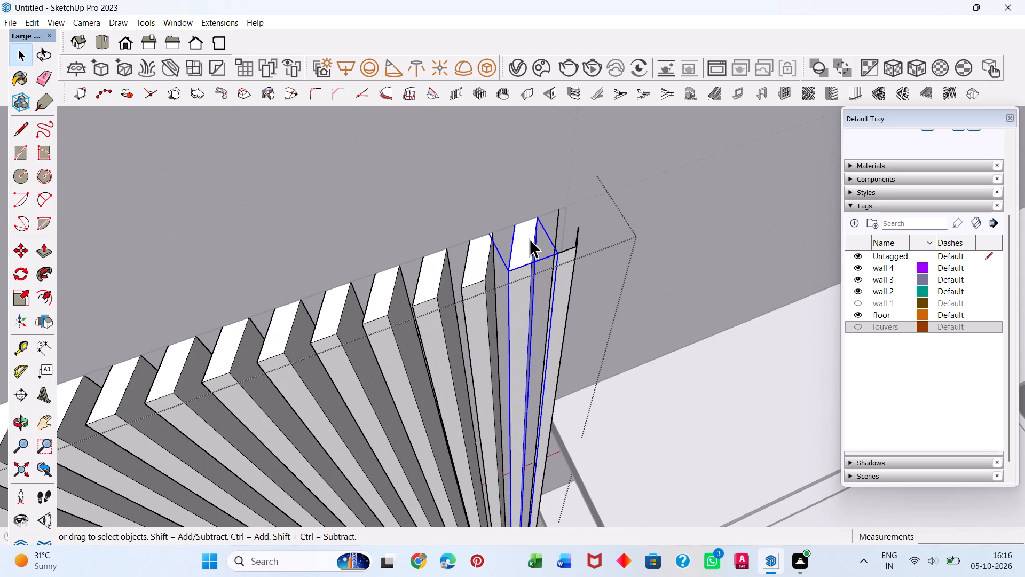
key("m")
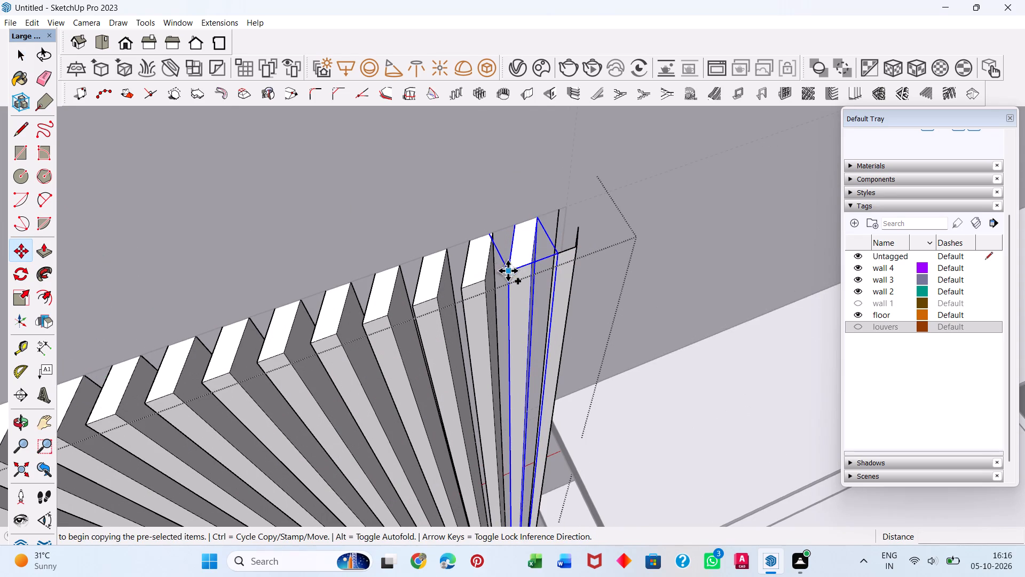
left_click(508, 271)
left_click(558, 254)
key("space")
Delete the clipped louvre overlapped by the copied one at the shelf end, and close the louvre group.
middle_click_drag(545, 267, 465, 261)
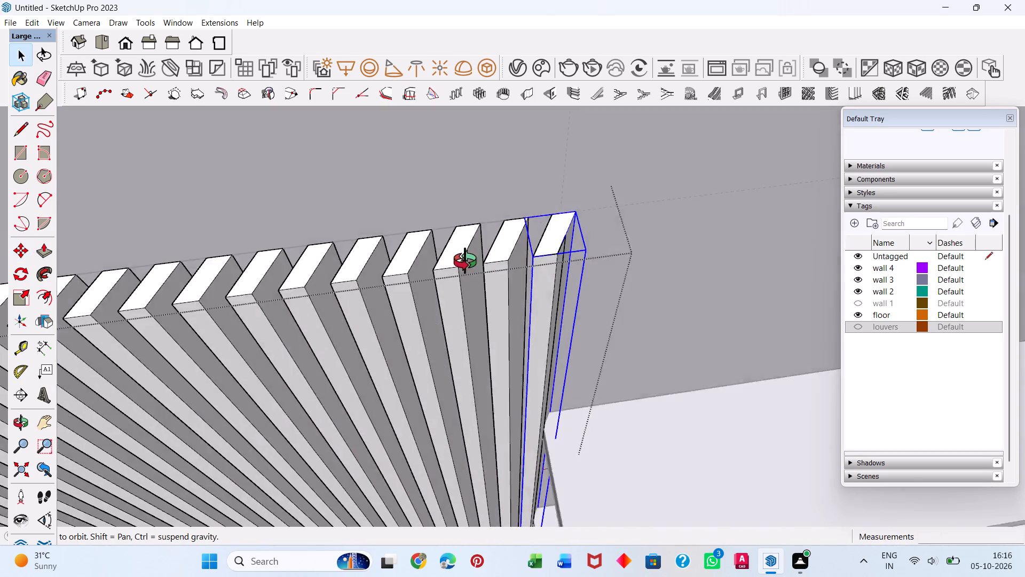
middle_click_drag(465, 261, 399, 236)
key("space")
double_click(538, 258)
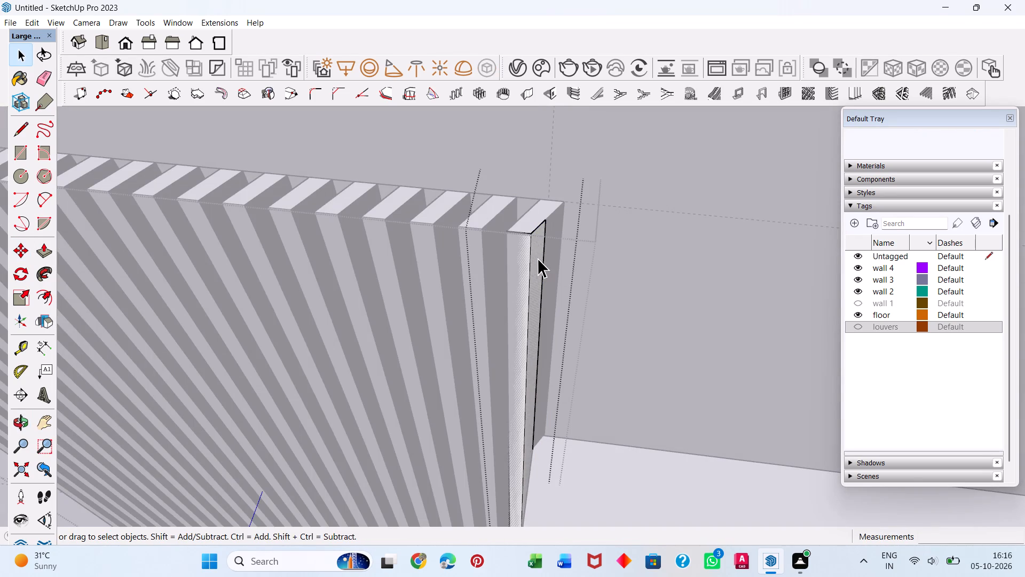
triple_click(538, 258)
left_click(538, 258)
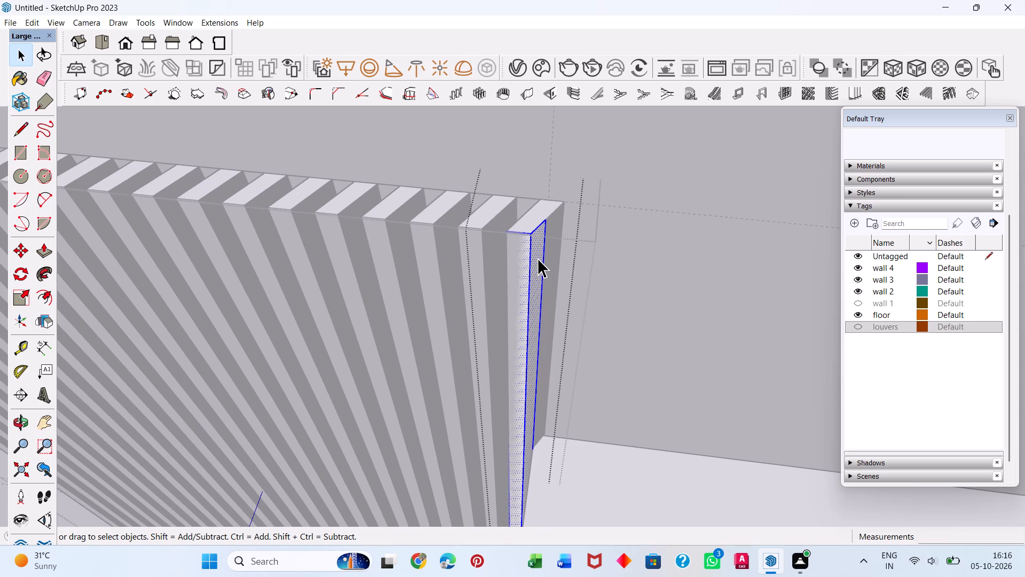
key("Escape")
left_click(538, 258)
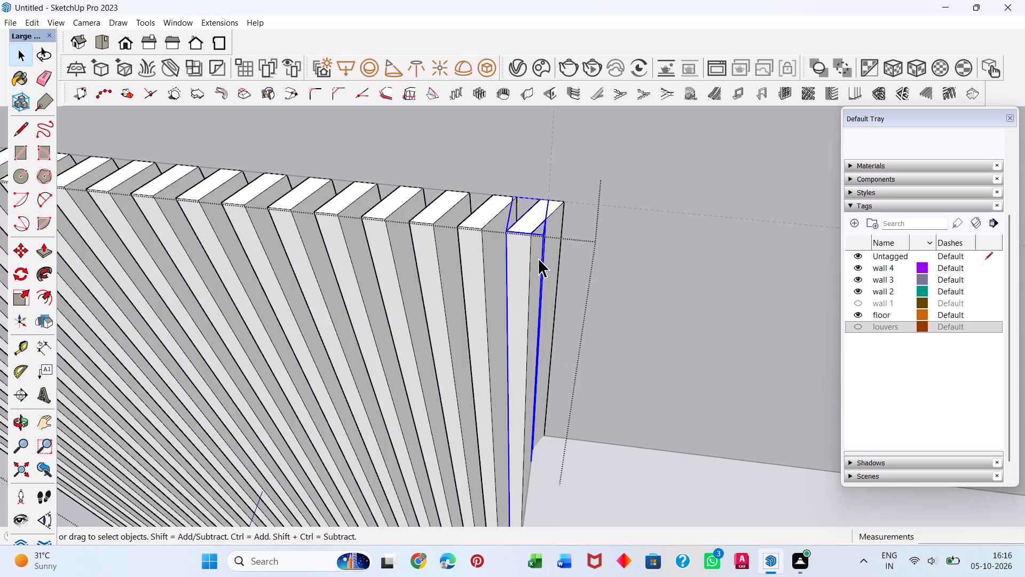
key("Delete")
scroll(493, 270, "down", 20)
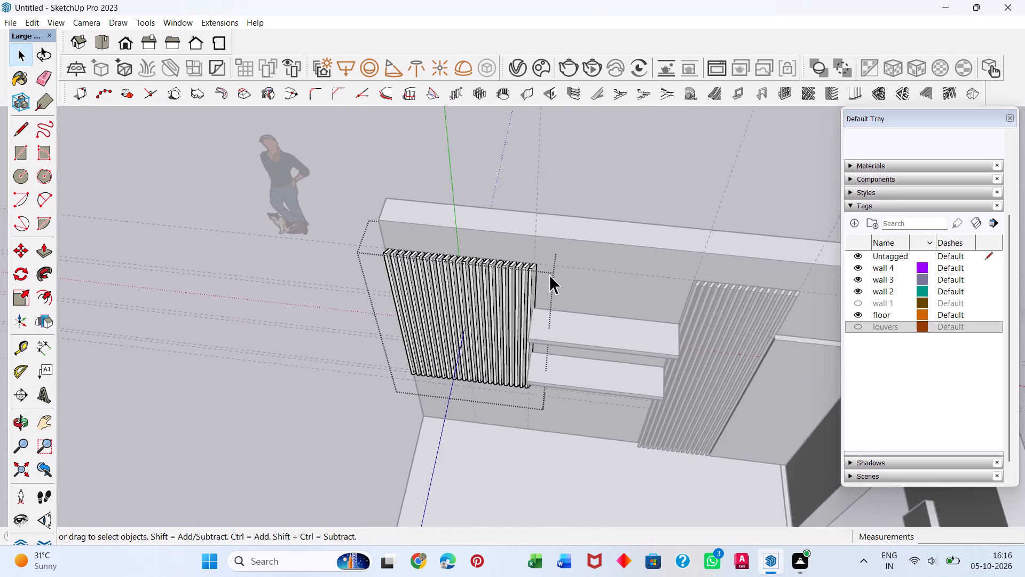
scroll(549, 275, "down", 1)
left_click(299, 304)
left_click(357, 429)
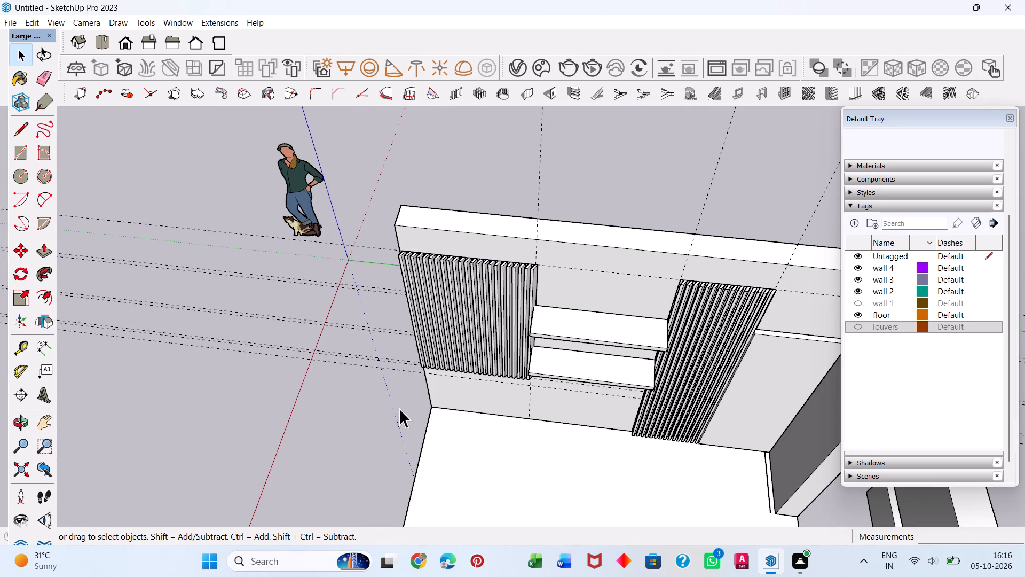
Draw a thin rectangle about 3 3/8" high and 3' 9 1/2" wide on the wall directly below the new louvres, ending at the vertical guide.
middle_click_drag(430, 392, 464, 256)
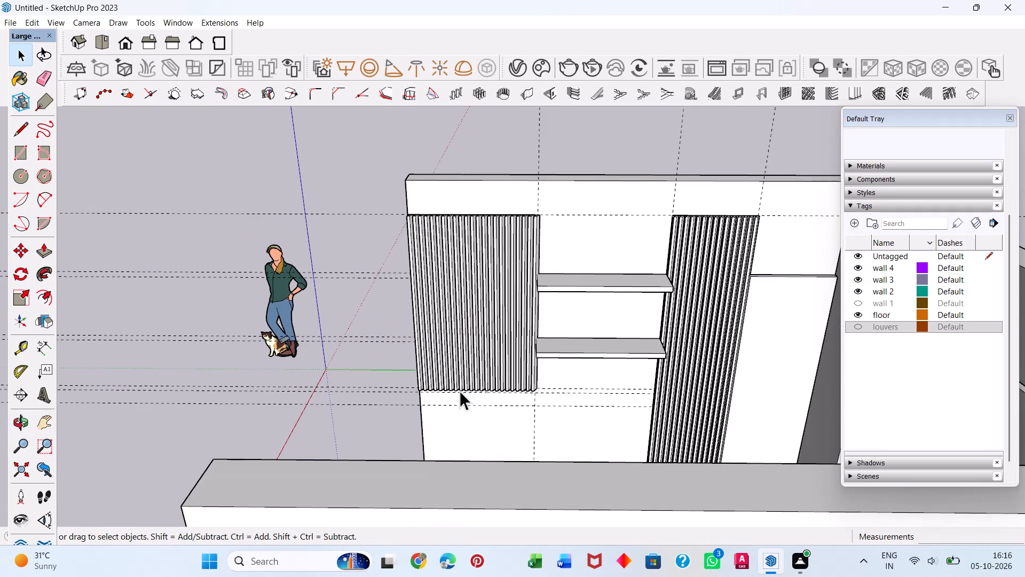
scroll(448, 423, "up", 8)
middle_click_drag(463, 355, 485, 229)
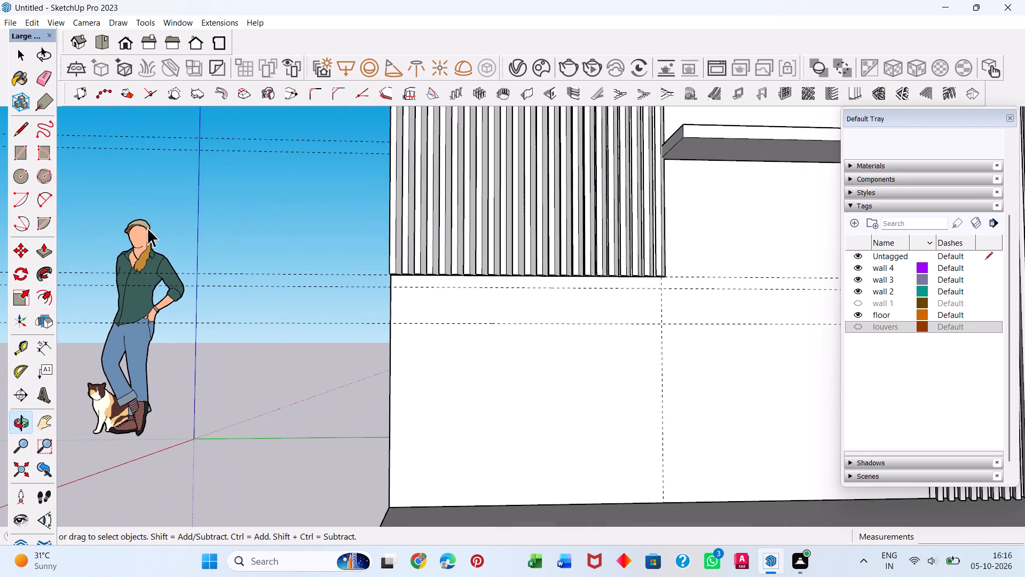
left_click(21, 154)
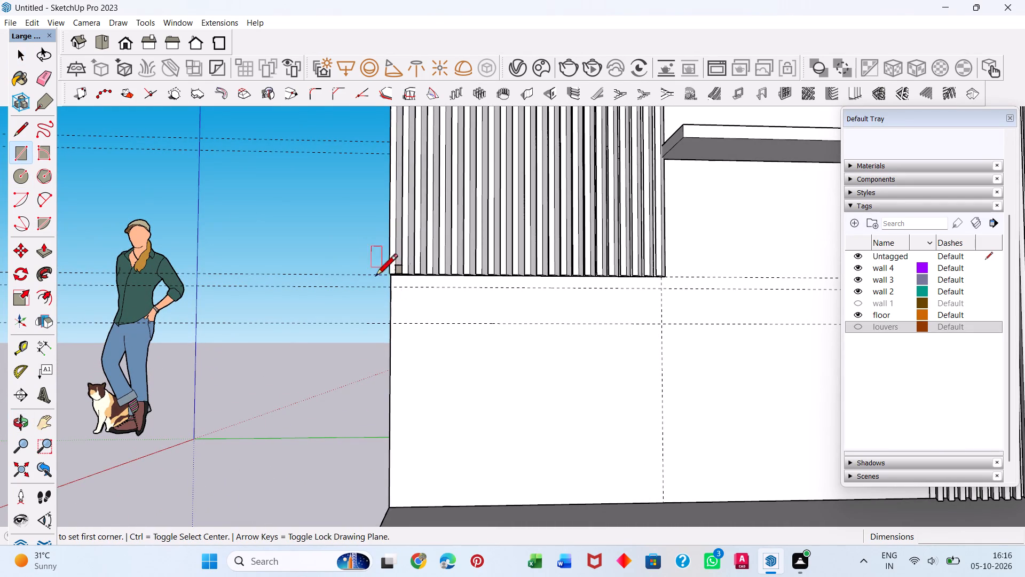
scroll(399, 282, "up", 19)
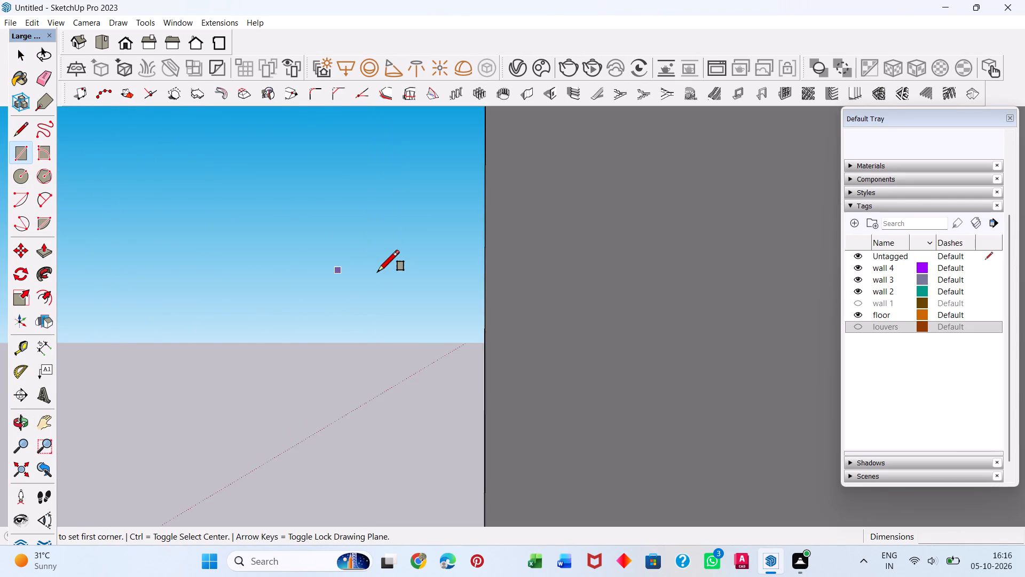
scroll(381, 277, "down", 8)
scroll(380, 282, "up", 2)
middle_click_drag(380, 282, 408, 286)
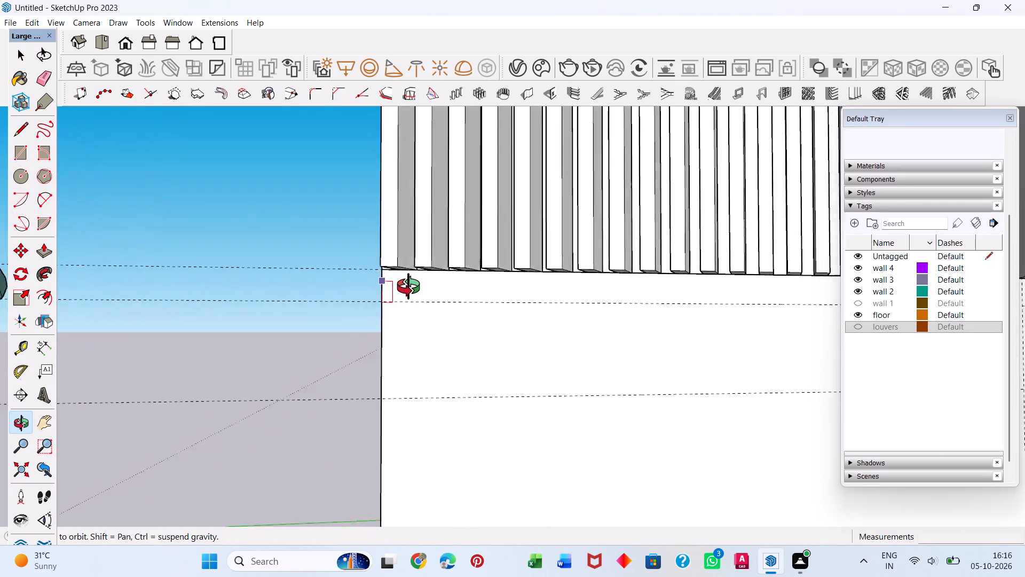
middle_click_drag(408, 286, 505, 263)
left_click(384, 260)
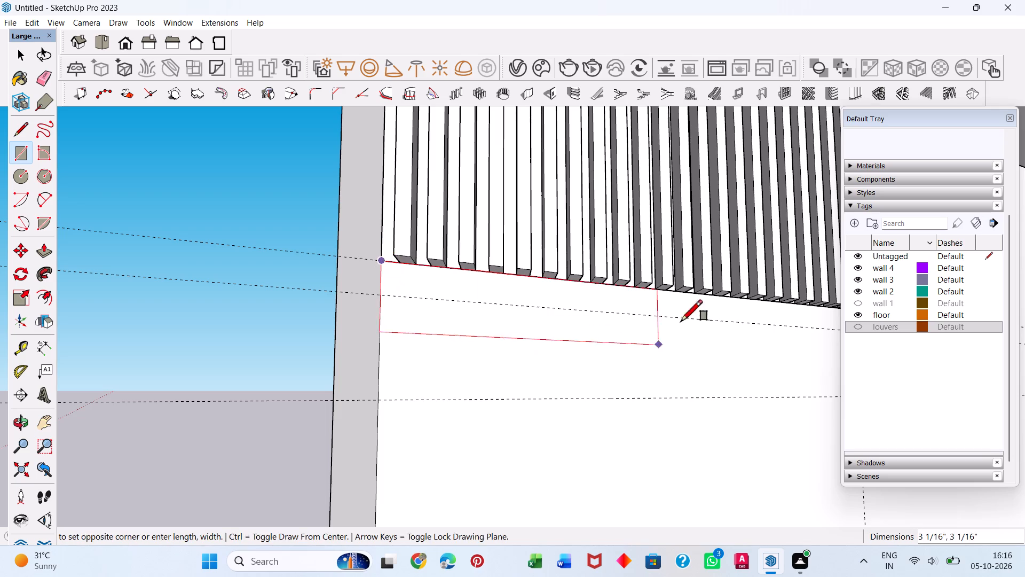
middle_click_drag(561, 304, 208, 384)
scroll(263, 348, "down", 5)
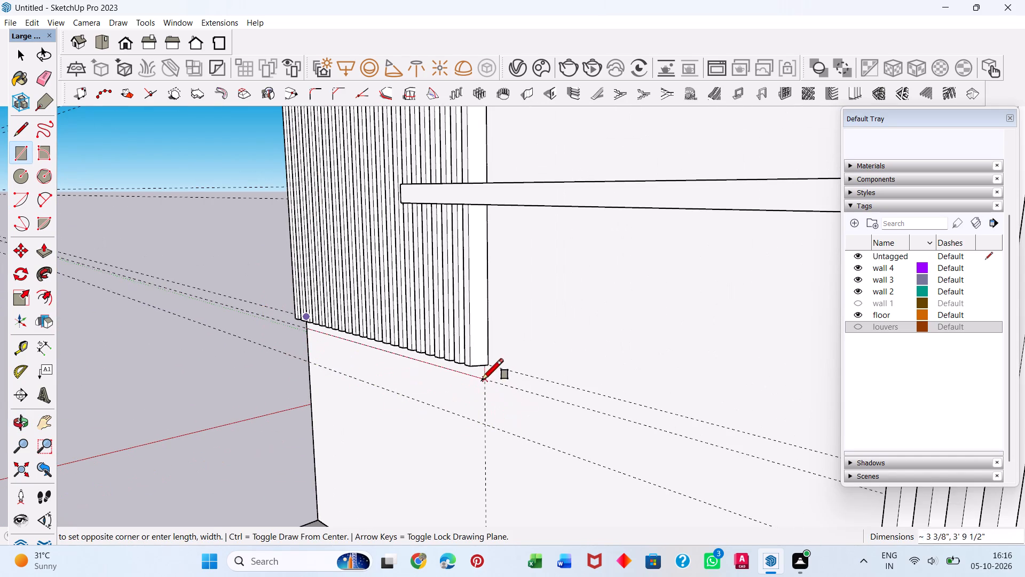
left_click(482, 380)
key("space")
Make the thin strip below the louvres, face and edges, into a group.
scroll(368, 352, "up", 1)
middle_click_drag(391, 346, 539, 310)
scroll(532, 311, "up", 1)
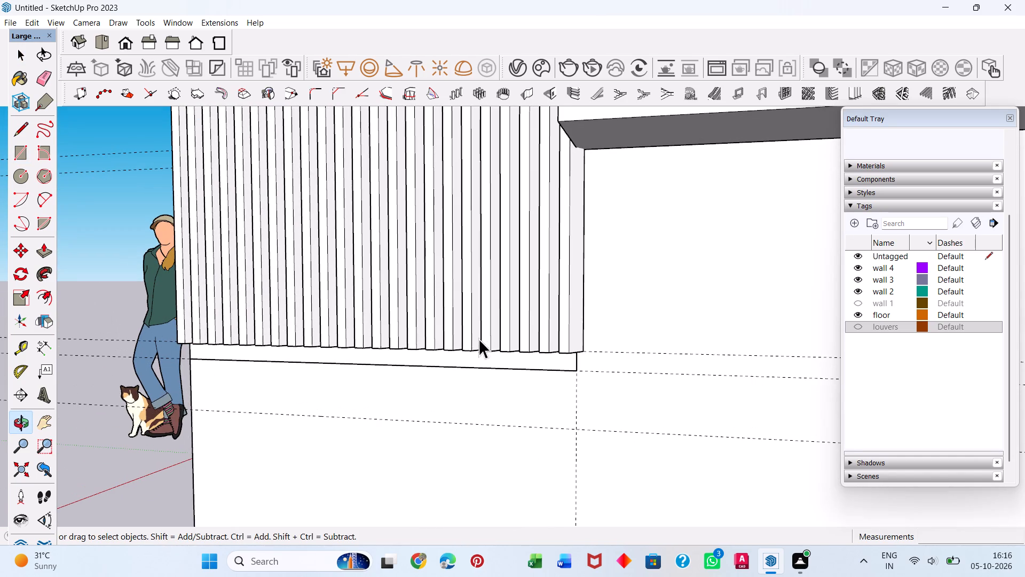
double_click(464, 360)
right_click(464, 360)
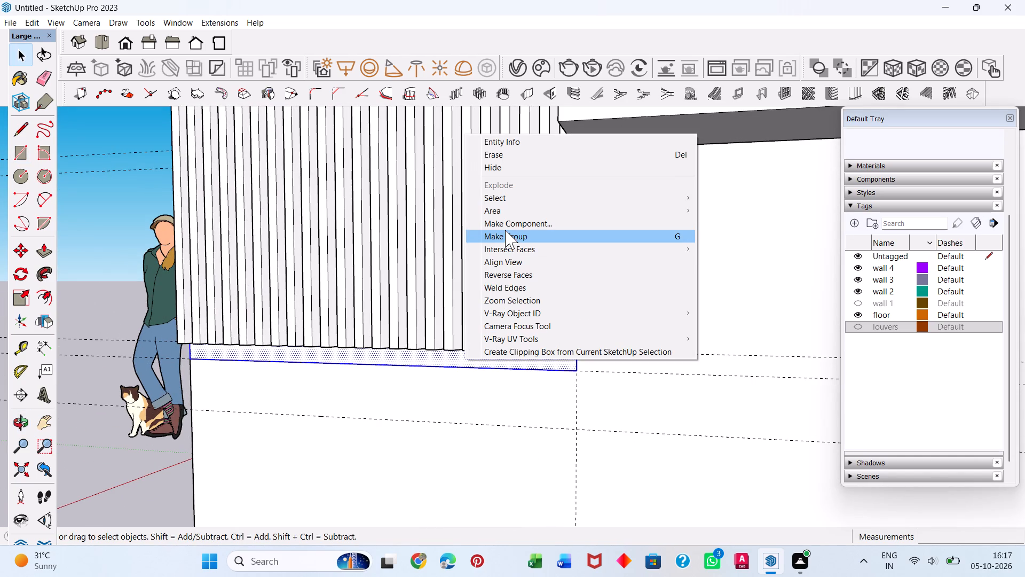
left_click(507, 239)
Inside the thin strip's group below the louvres, extrude the face 2'3" into a ledge and close the group.
double_click(485, 356)
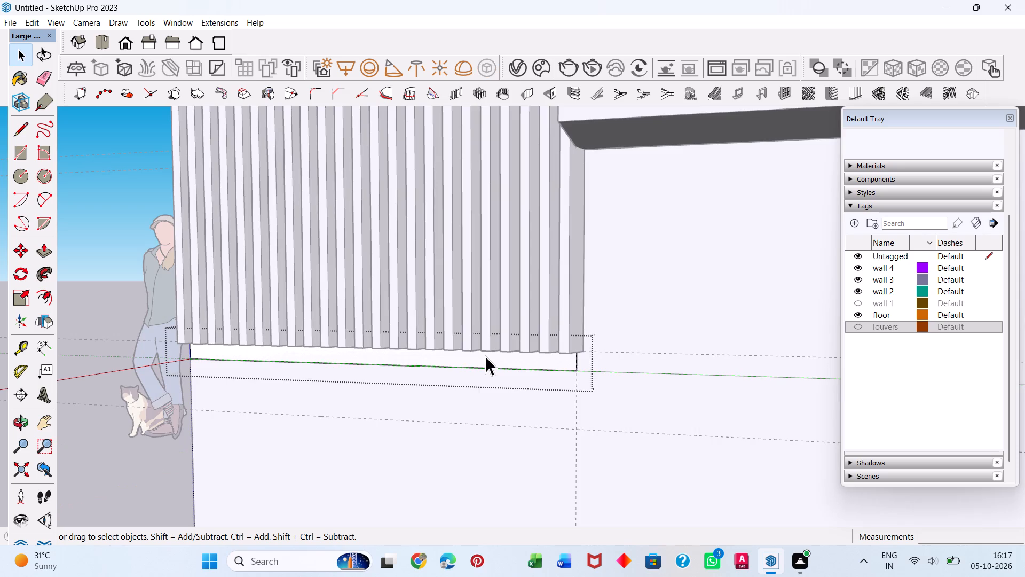
left_click(485, 356)
left_click(485, 356)
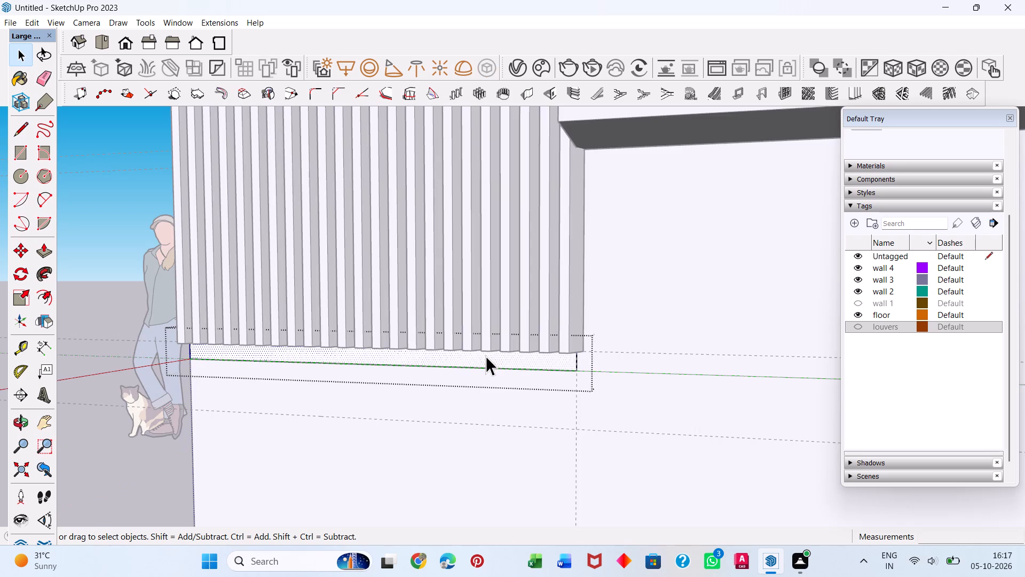
key("p")
left_click(486, 356)
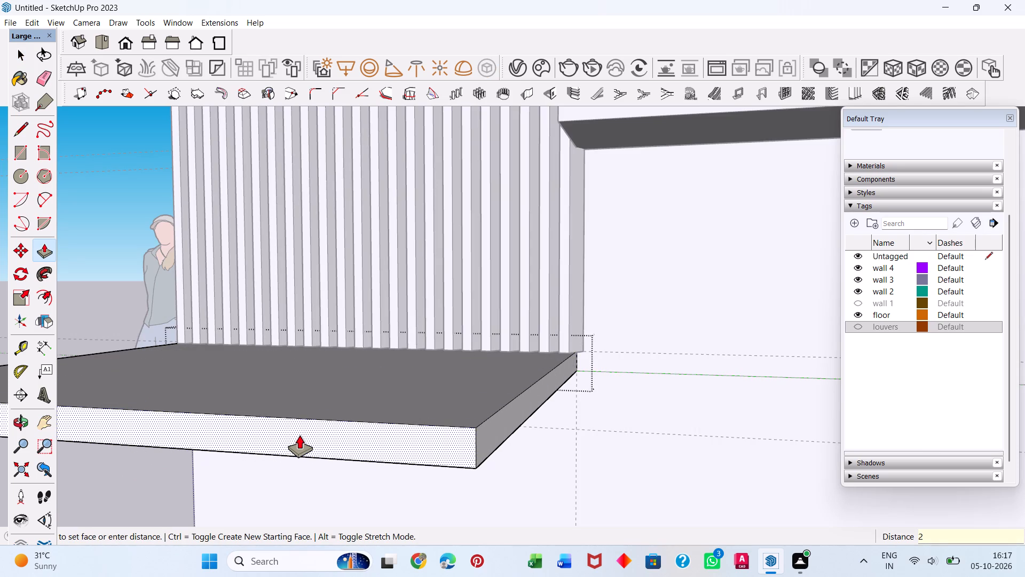
key("2")
key("apostrophe")
type("3\"")
key("Return")
key("space")
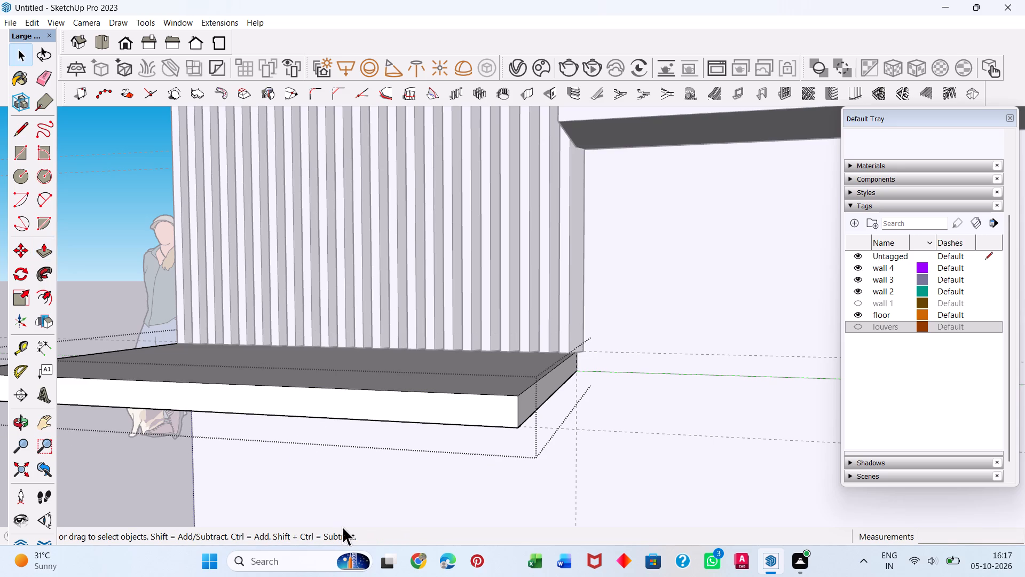
middle_click_drag(403, 425, 780, 397)
scroll(716, 397, "down", 4)
middle_click_drag(731, 401, 733, 486)
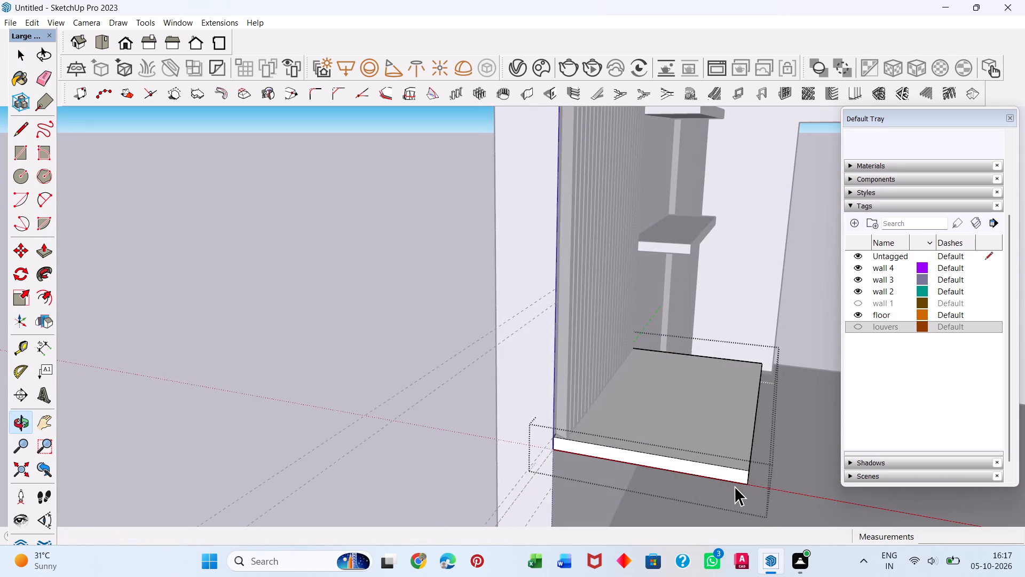
middle_click_drag(718, 489, 718, 415)
scroll(718, 489, "up", 2)
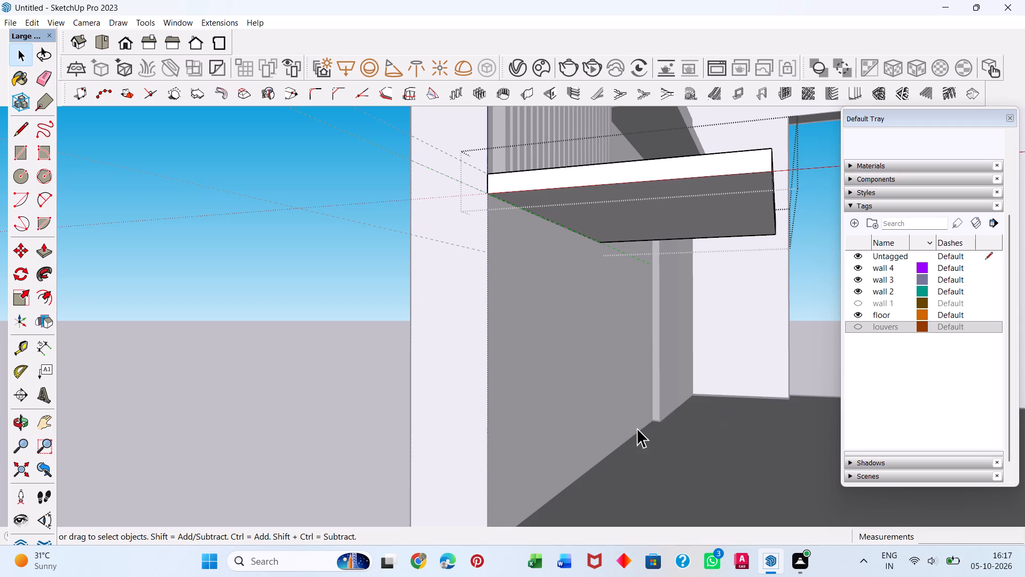
middle_click_drag(592, 394, 570, 436)
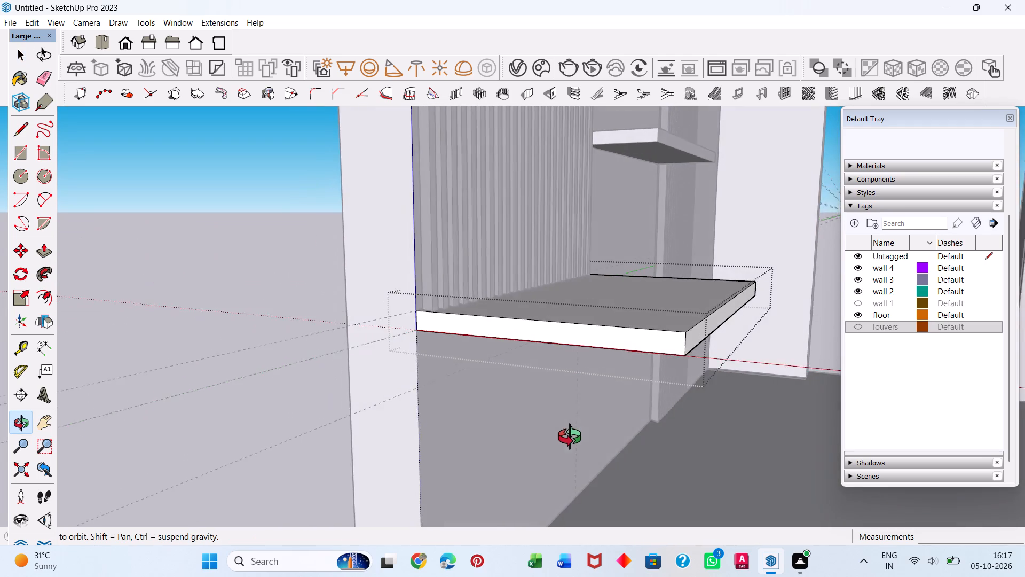
middle_click_drag(570, 436, 516, 389)
left_click(327, 221)
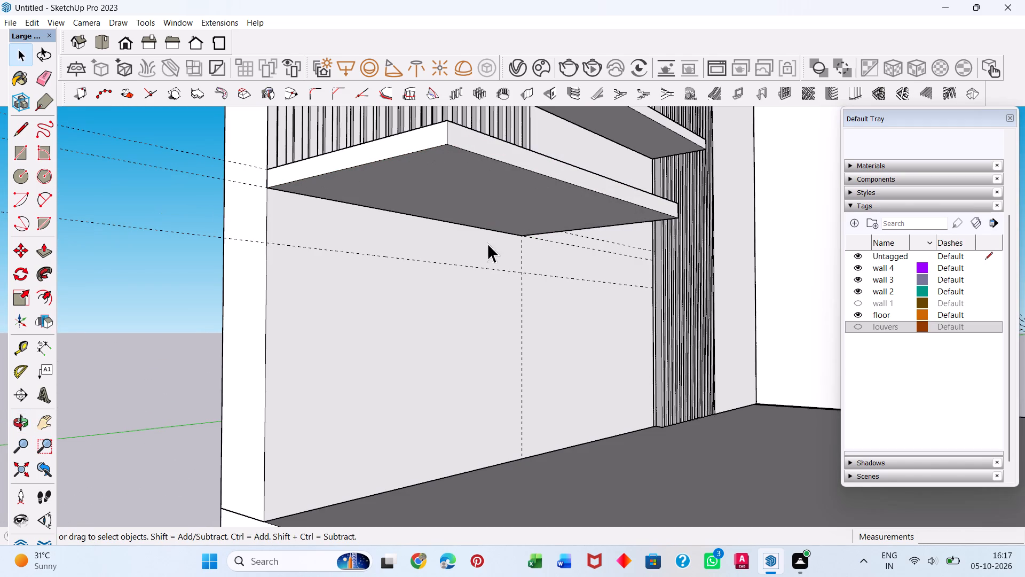
Draw a 6" by 3' 9 1/2" rectangle on the wall directly beneath the ledge, ending at the vertical guide.
left_click(14, 155)
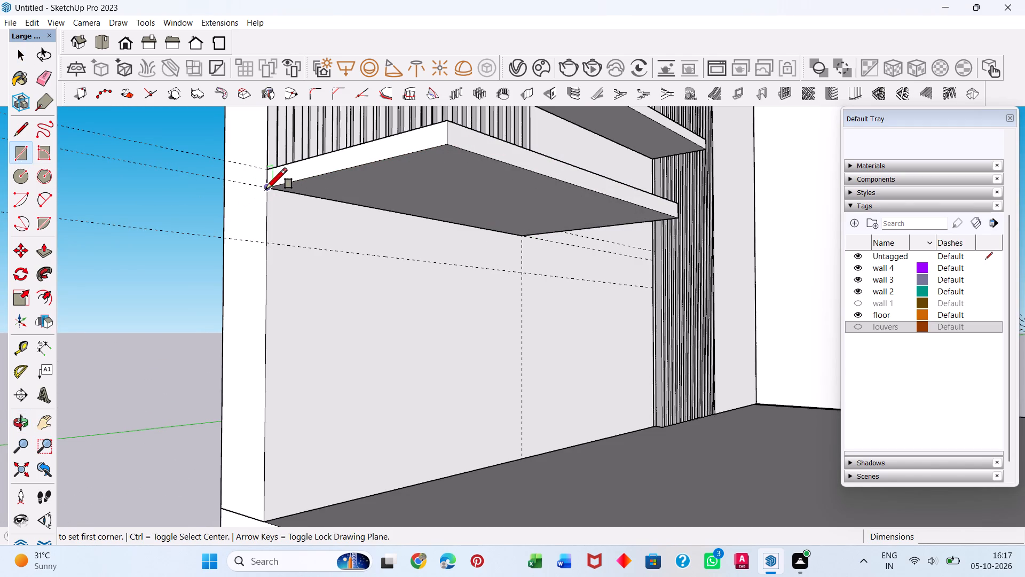
left_click(266, 189)
left_click(522, 275)
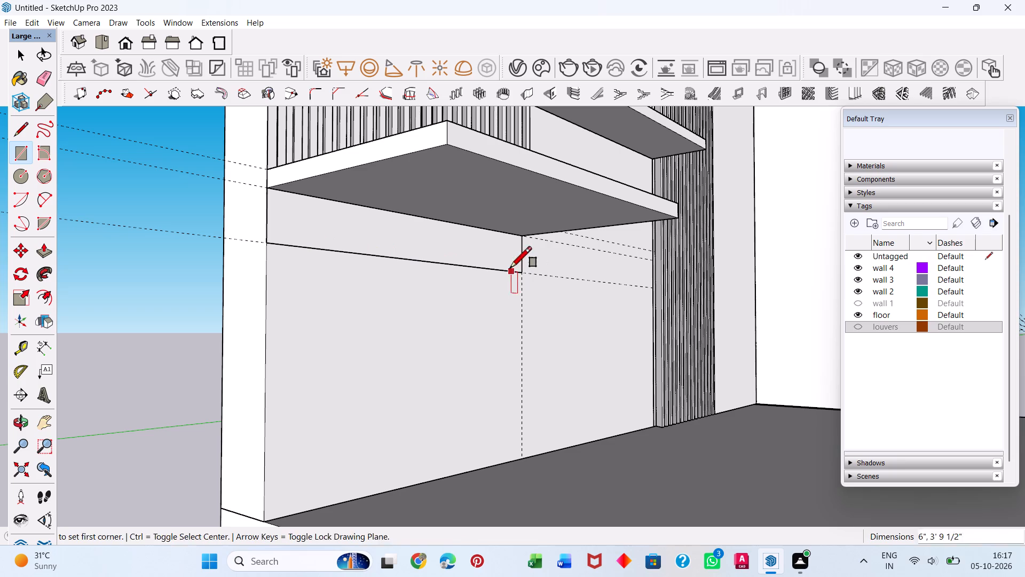
key("space")
Make the new rectangle beneath the ledge, face and edges, into a group.
middle_click_drag(470, 245, 341, 253)
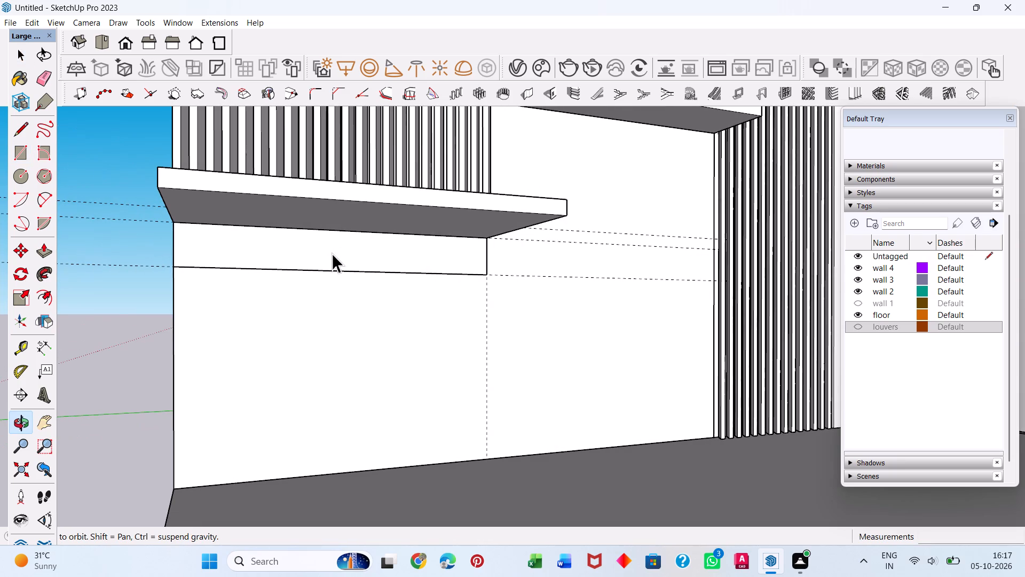
double_click(305, 254)
right_click(305, 254)
left_click(353, 356)
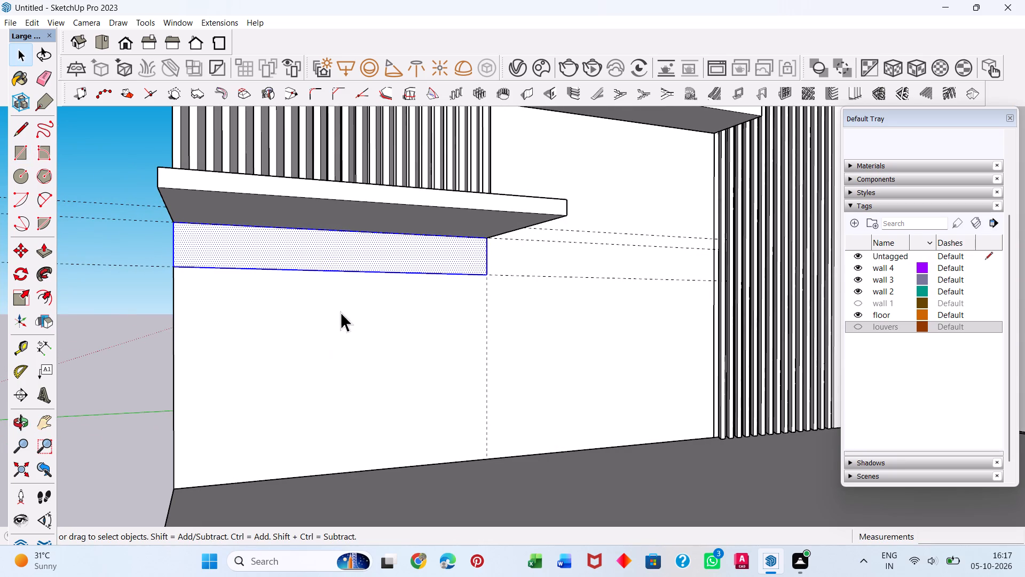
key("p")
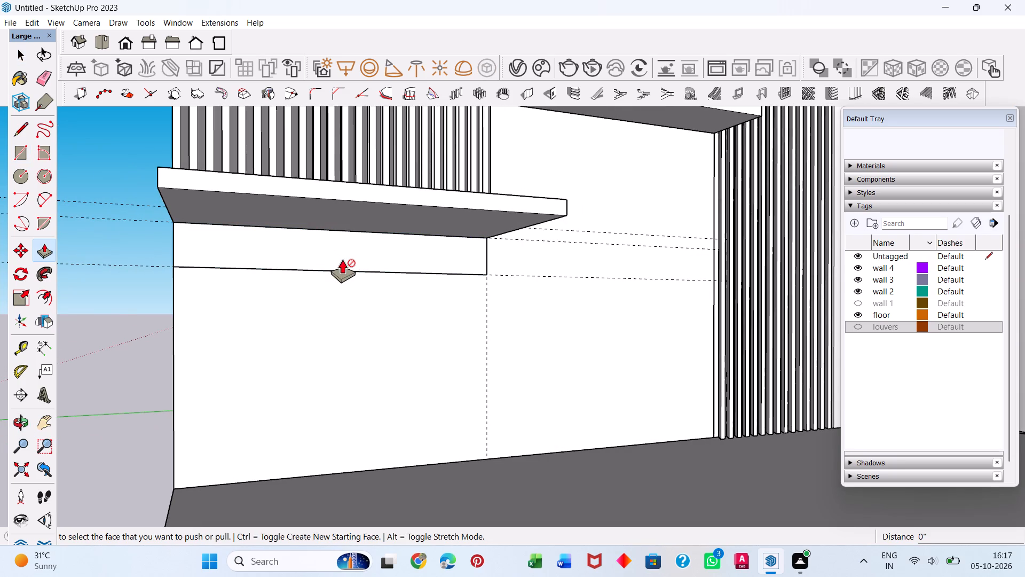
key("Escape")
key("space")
Inside the new group, extrude the rectangle 2' 3" so its front is flush with the ledge above.
triple_click(348, 261)
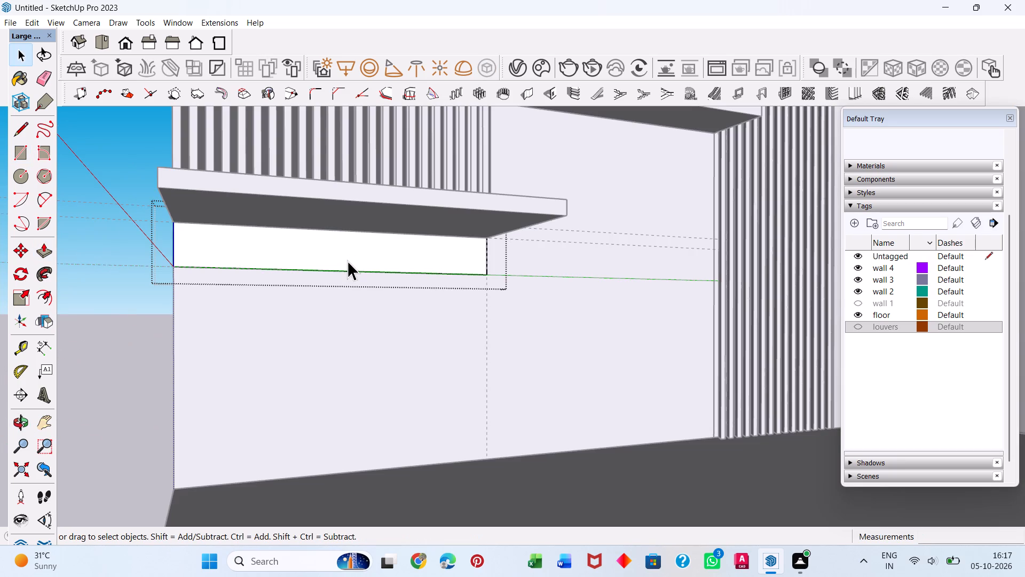
left_click(348, 261)
key("p")
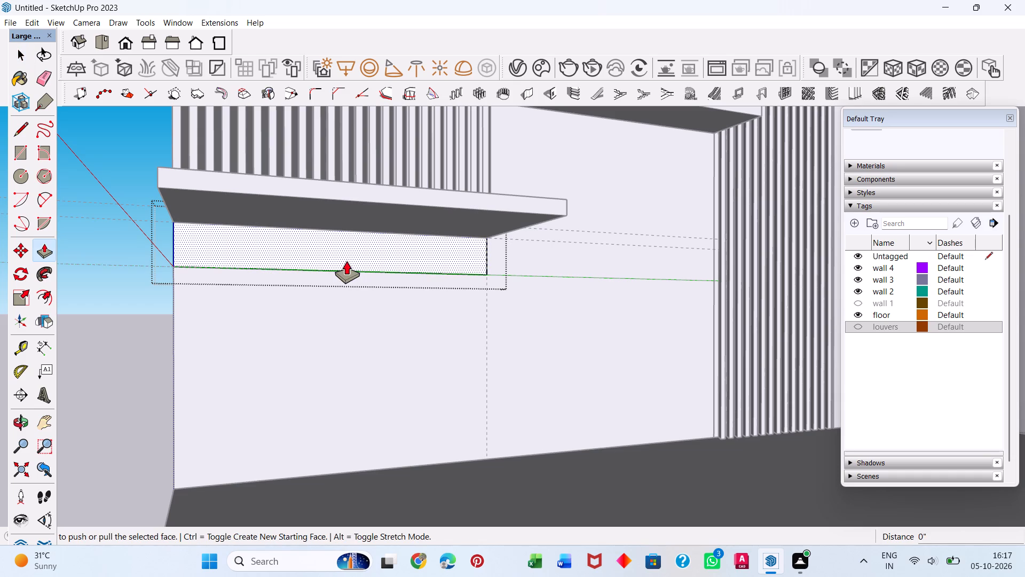
left_click(346, 261)
left_click_drag(509, 318, 507, 354)
middle_click_drag(486, 329, 463, 432)
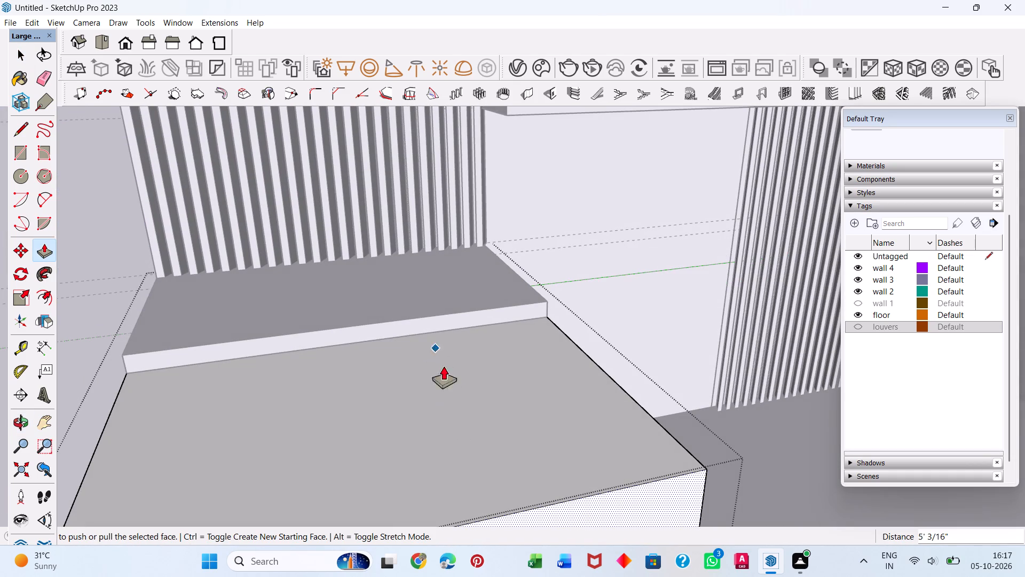
key("ctrl+z")
middle_click_drag(403, 350, 391, 210)
scroll(401, 294, "down", 1)
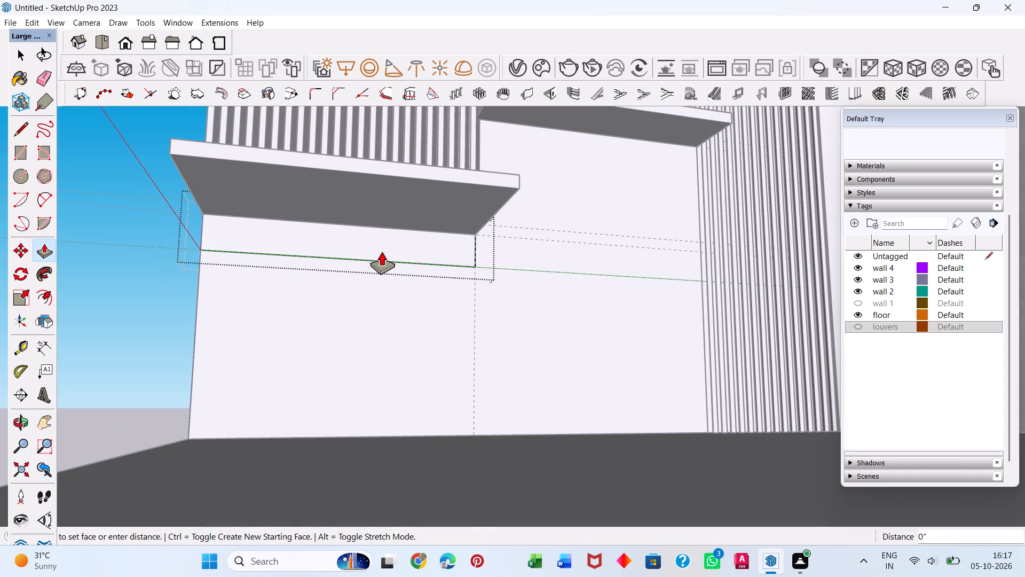
left_click(382, 252)
middle_click_drag(394, 194, 378, 376)
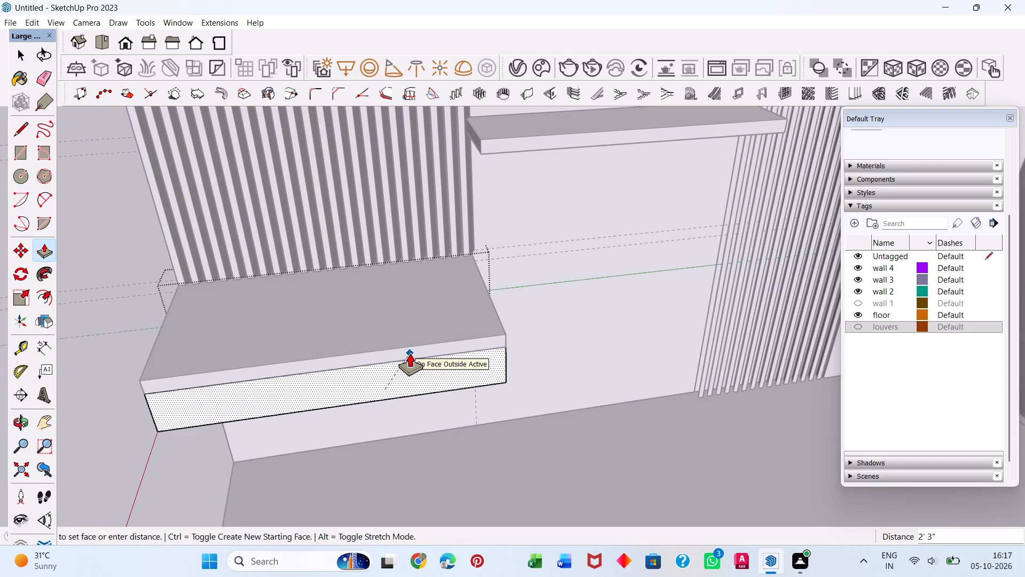
left_click(410, 353)
Push the front face of the box beneath the ledge inward by 2".
middle_click_drag(402, 384, 579, 269)
scroll(402, 384, "down", 1)
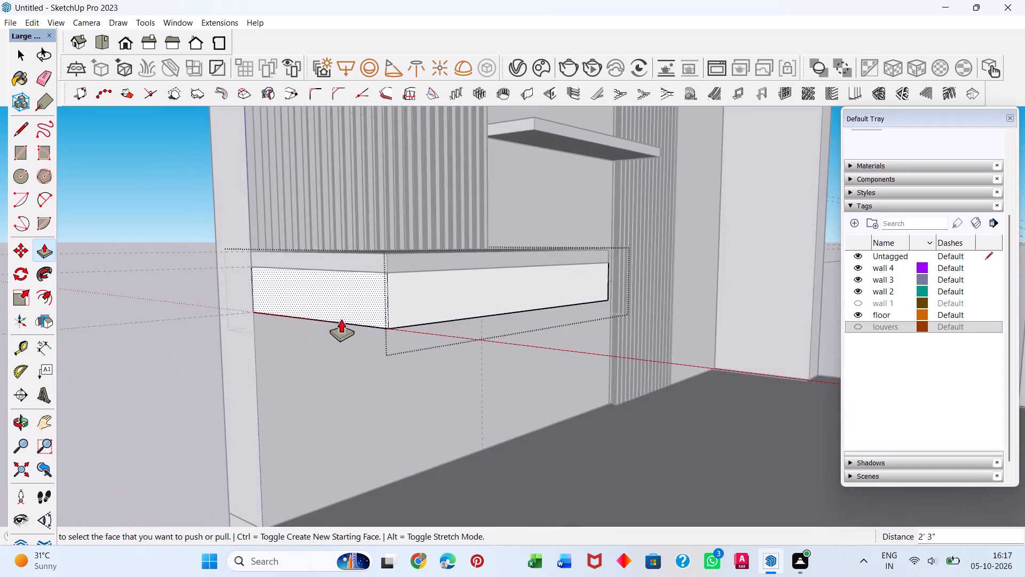
middle_click_drag(363, 315, 512, 326)
scroll(560, 306, "up", 7)
middle_click_drag(560, 306, 555, 300)
left_click(557, 307)
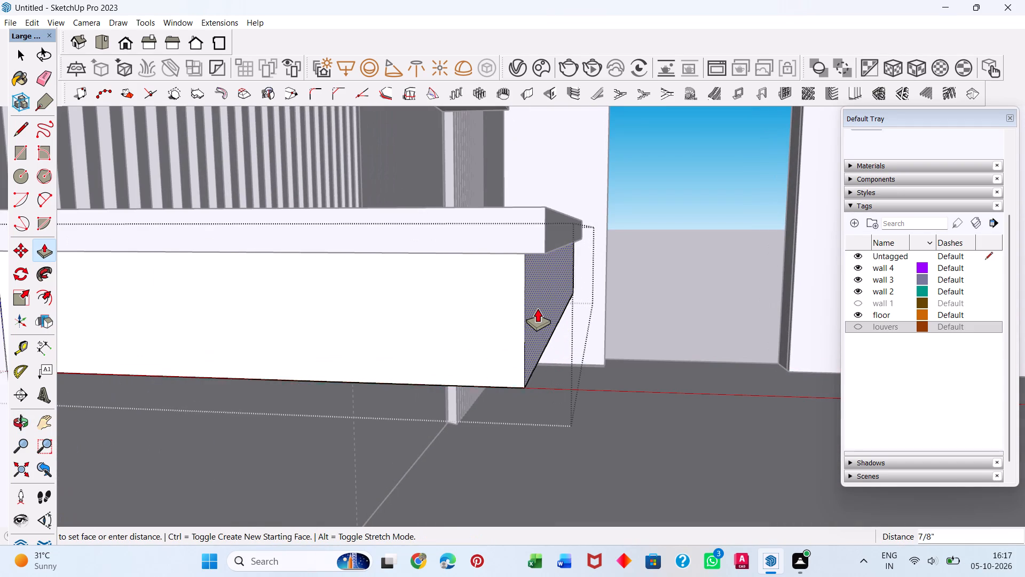
type("2\"")
key("Return")
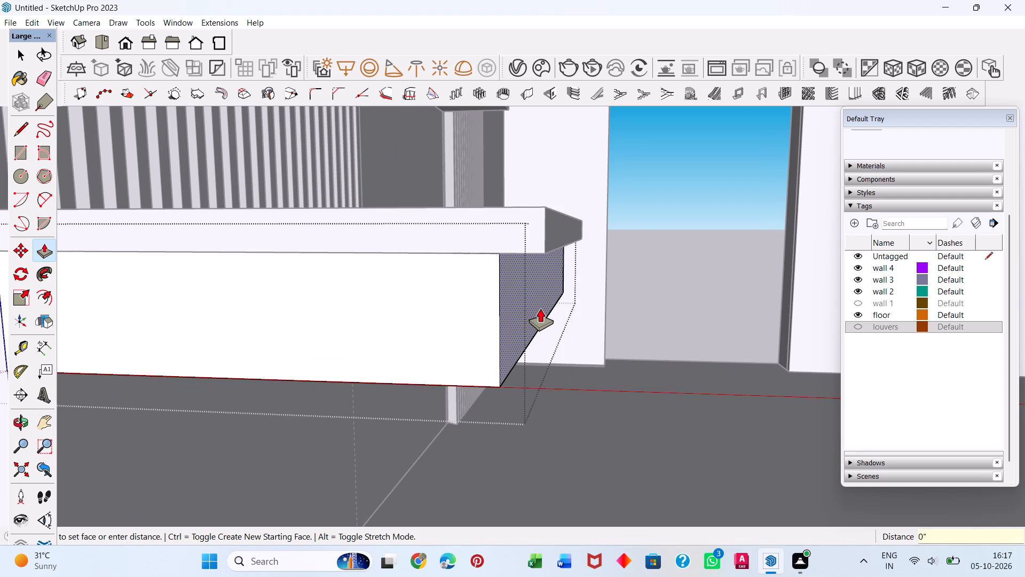
key("space")
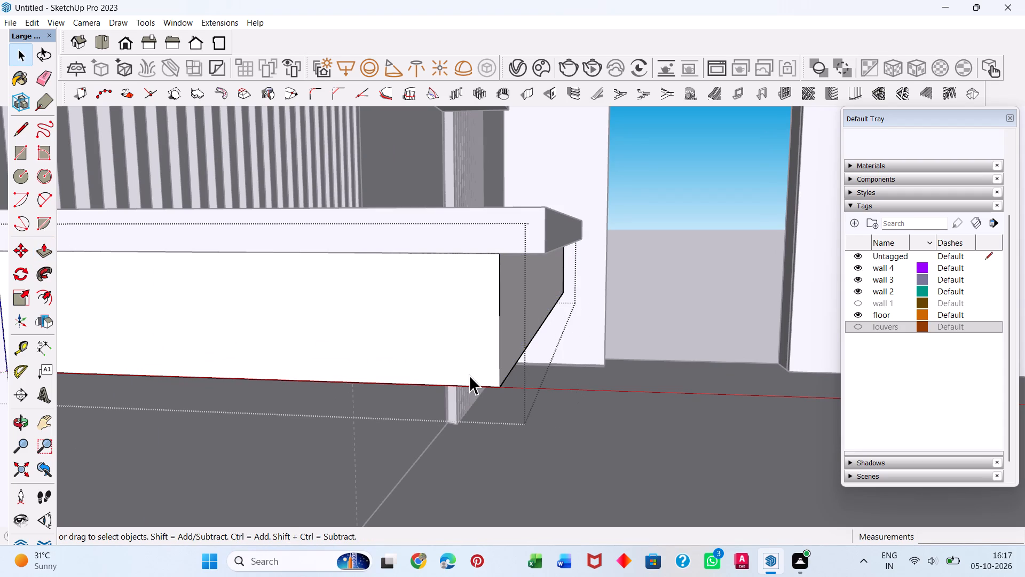
Push the box's end face at the wall's open edge inward by 2".
left_click(431, 348)
key("p")
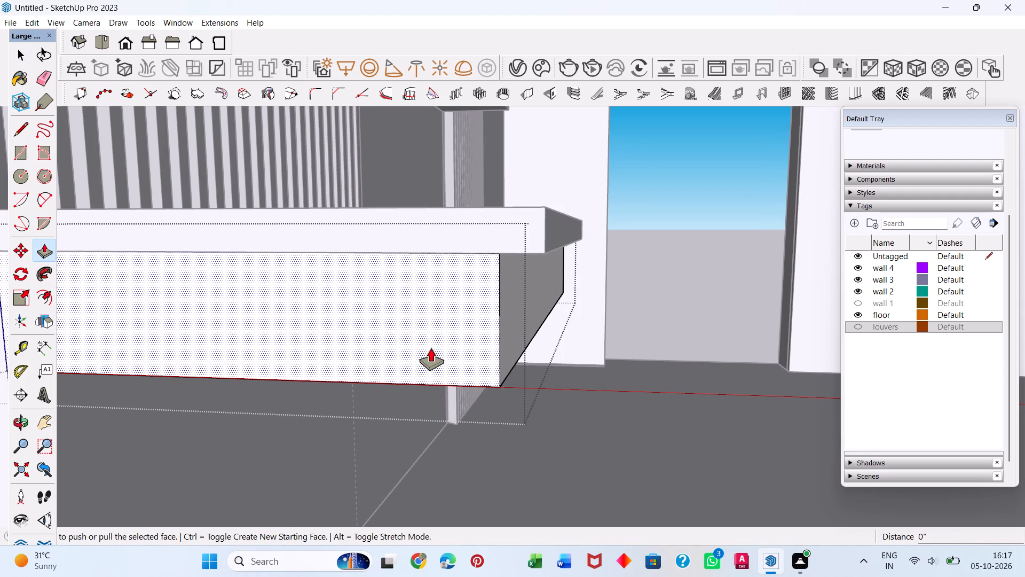
left_click(431, 348)
type("2\"")
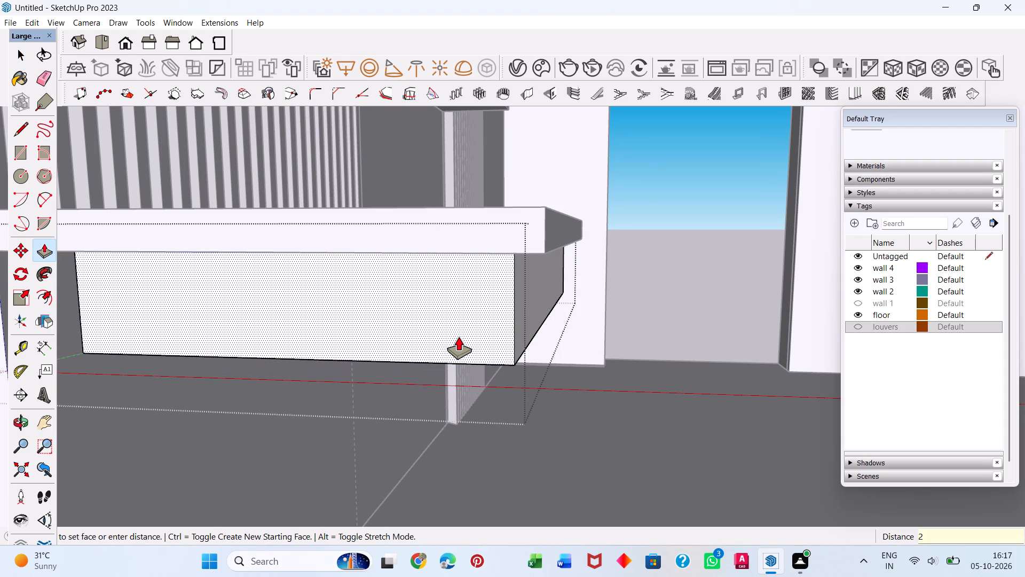
key("Return")
Push the box's opposite end face, beside the vertical guide, inward by 2".
middle_click_drag(661, 353, 296, 402)
scroll(297, 389, "down", 13)
middle_click_drag(706, 371, 455, 344)
left_click(510, 338)
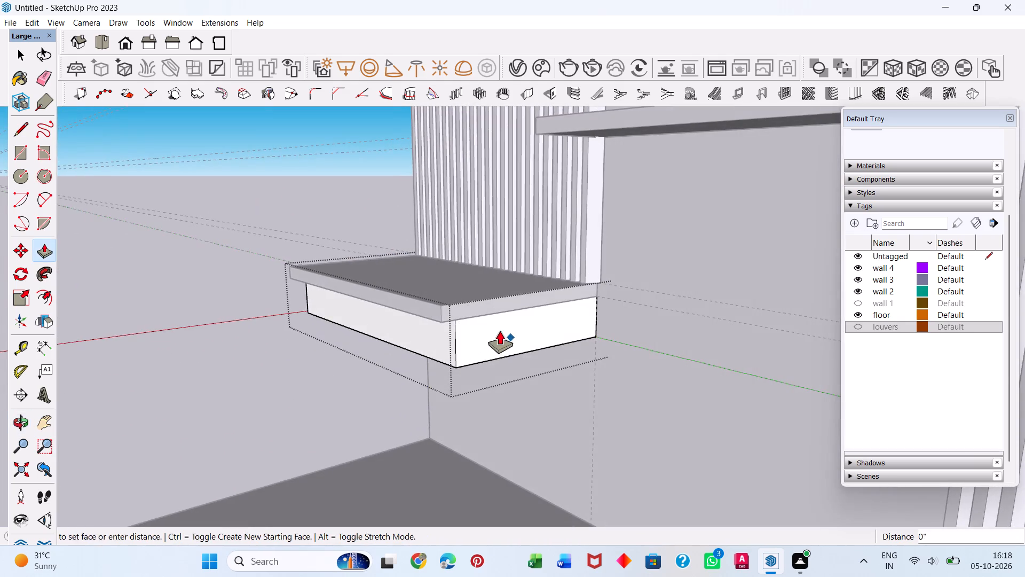
key("Escape")
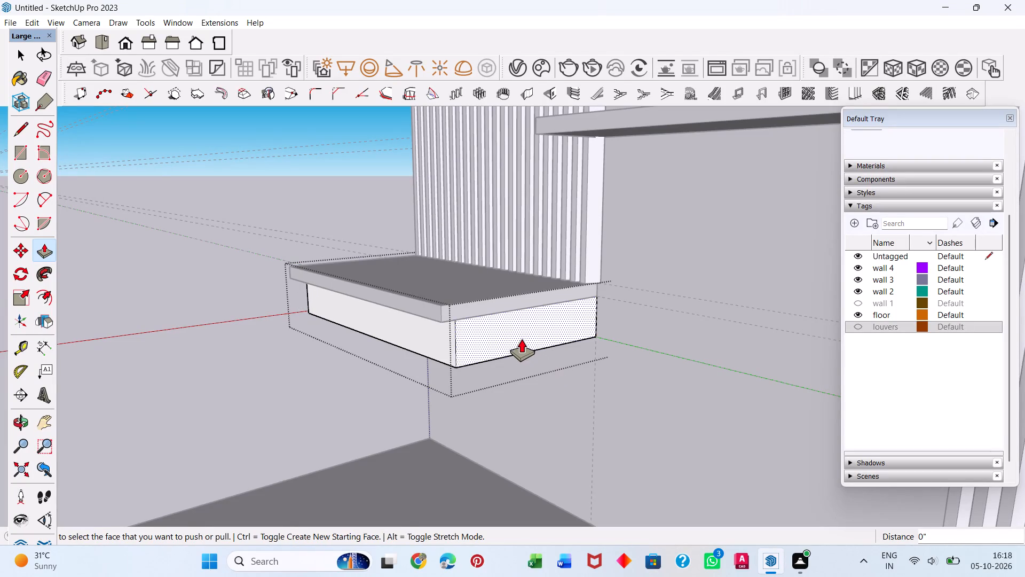
left_click(521, 338)
type("2\"")
key("Return")
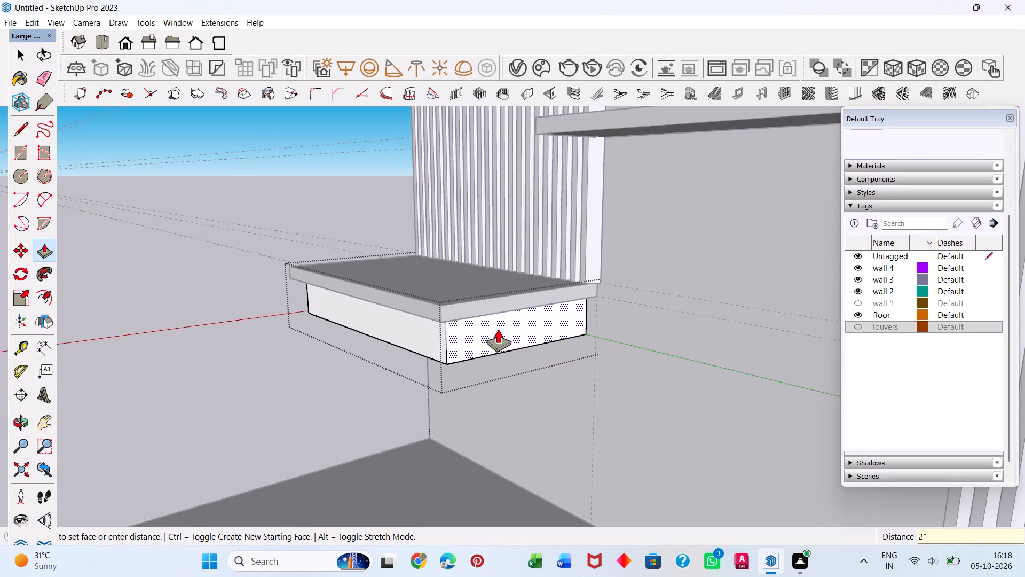
key("space")
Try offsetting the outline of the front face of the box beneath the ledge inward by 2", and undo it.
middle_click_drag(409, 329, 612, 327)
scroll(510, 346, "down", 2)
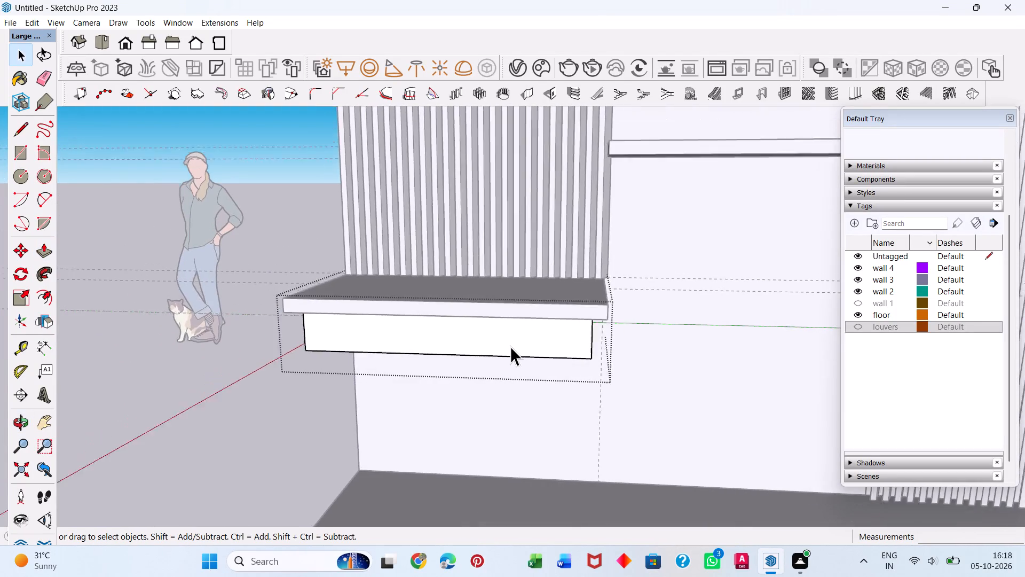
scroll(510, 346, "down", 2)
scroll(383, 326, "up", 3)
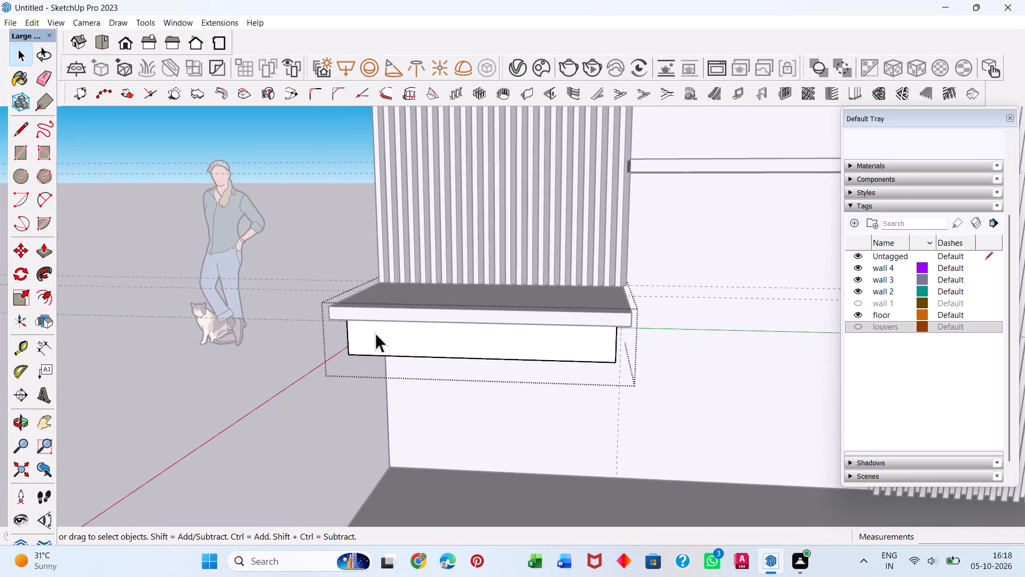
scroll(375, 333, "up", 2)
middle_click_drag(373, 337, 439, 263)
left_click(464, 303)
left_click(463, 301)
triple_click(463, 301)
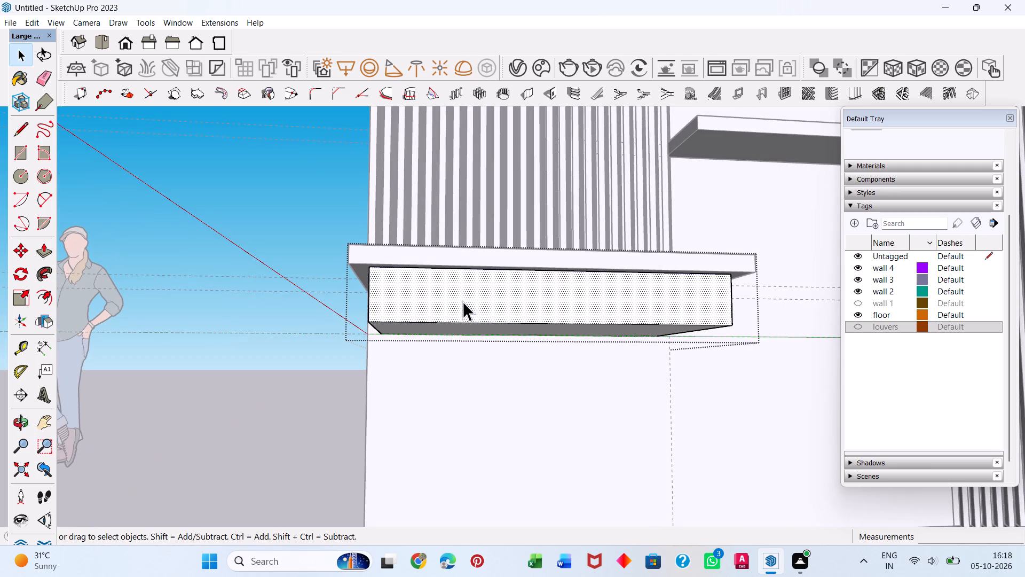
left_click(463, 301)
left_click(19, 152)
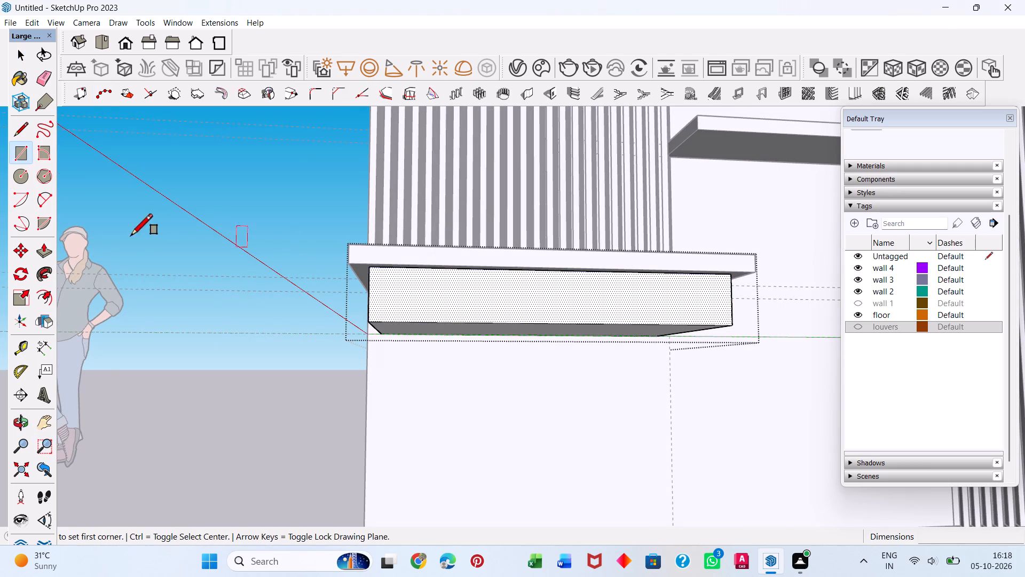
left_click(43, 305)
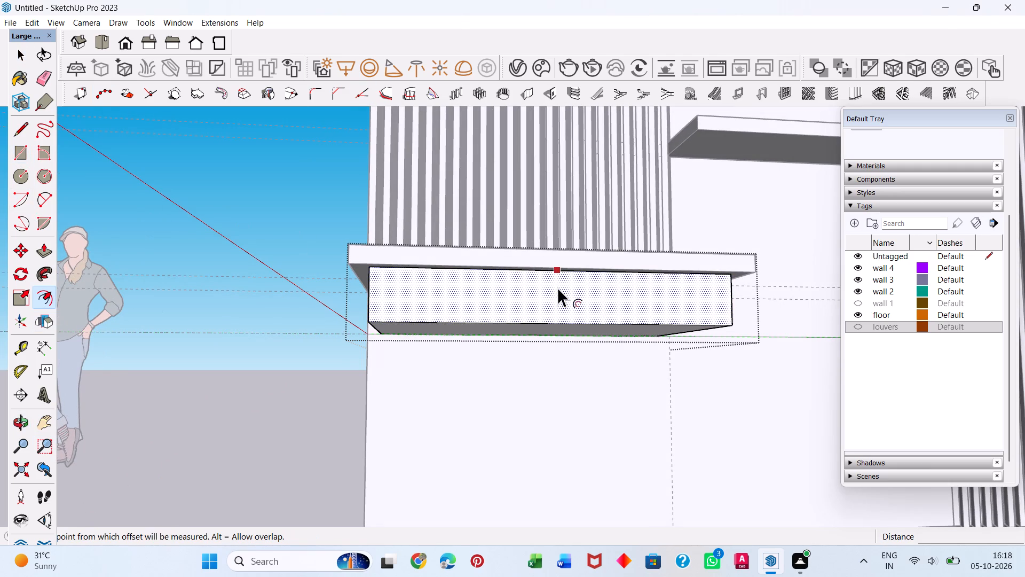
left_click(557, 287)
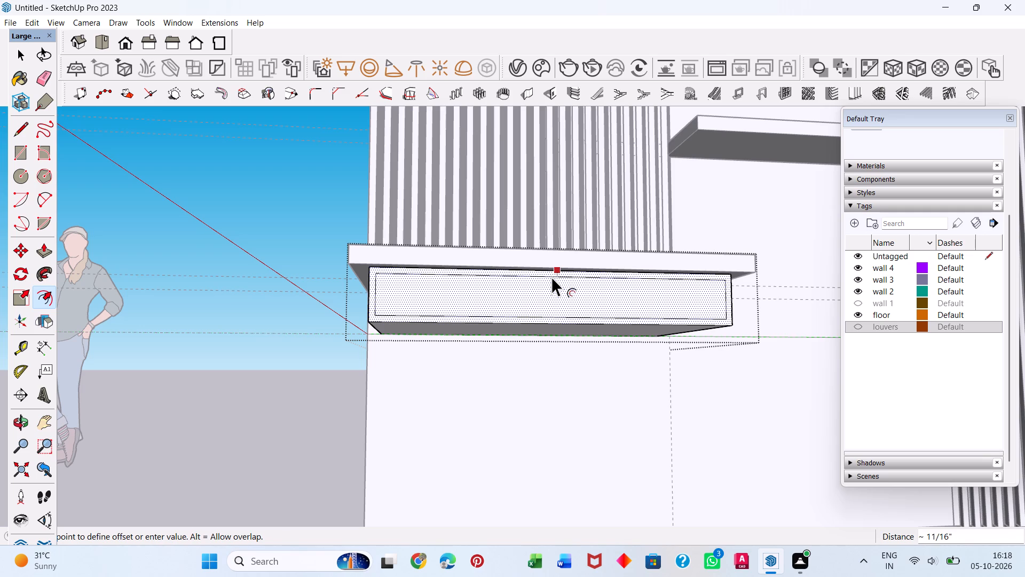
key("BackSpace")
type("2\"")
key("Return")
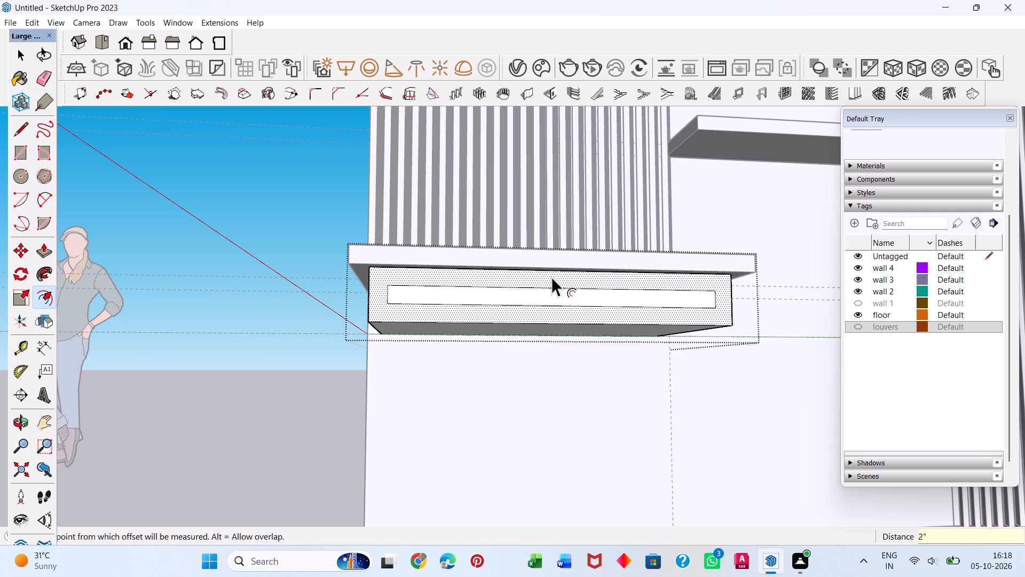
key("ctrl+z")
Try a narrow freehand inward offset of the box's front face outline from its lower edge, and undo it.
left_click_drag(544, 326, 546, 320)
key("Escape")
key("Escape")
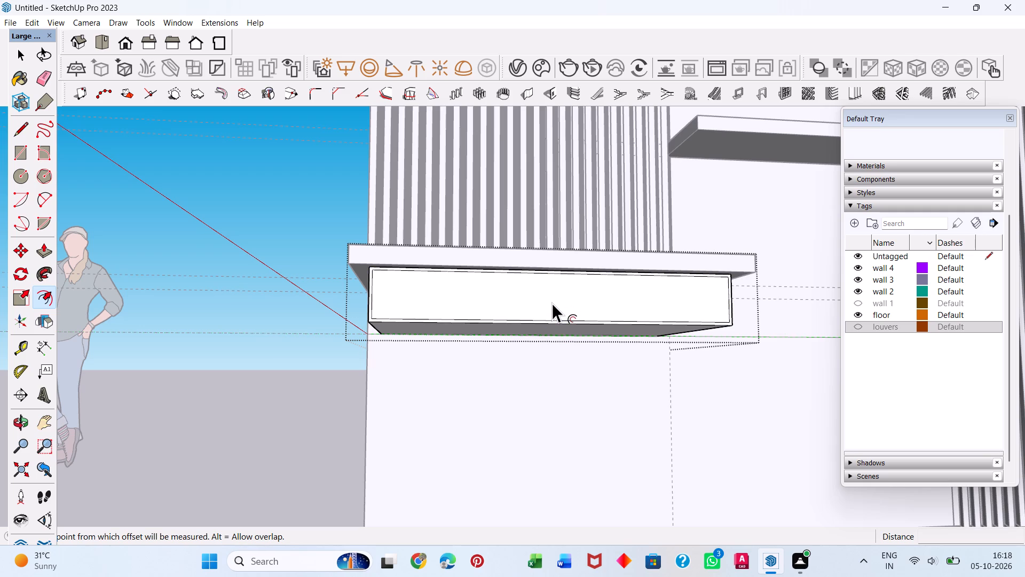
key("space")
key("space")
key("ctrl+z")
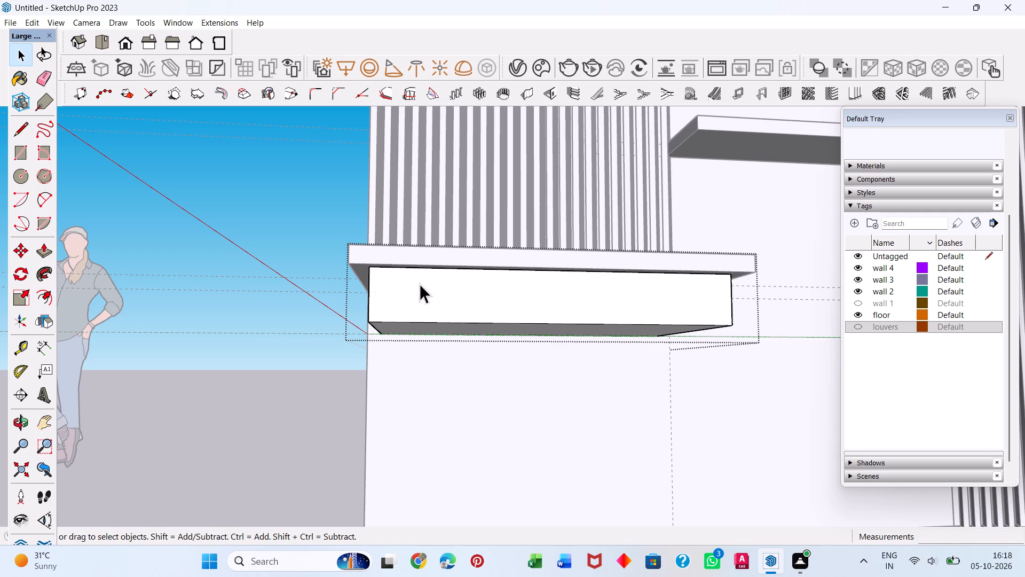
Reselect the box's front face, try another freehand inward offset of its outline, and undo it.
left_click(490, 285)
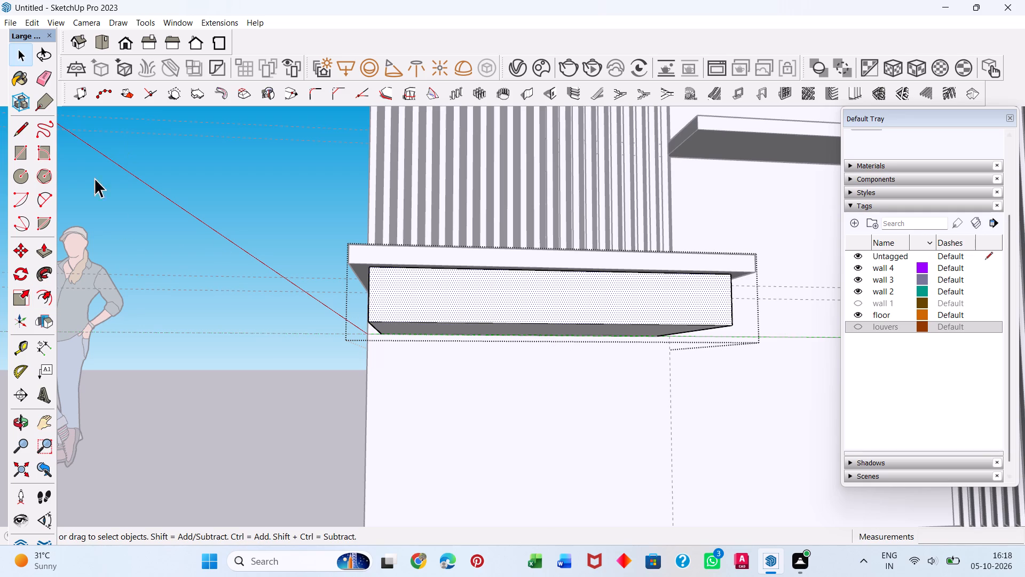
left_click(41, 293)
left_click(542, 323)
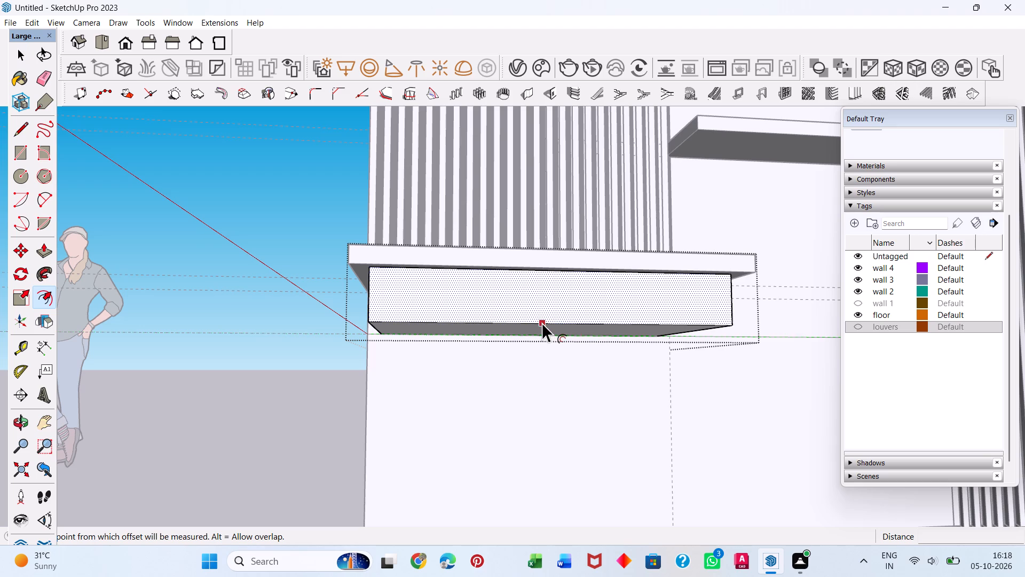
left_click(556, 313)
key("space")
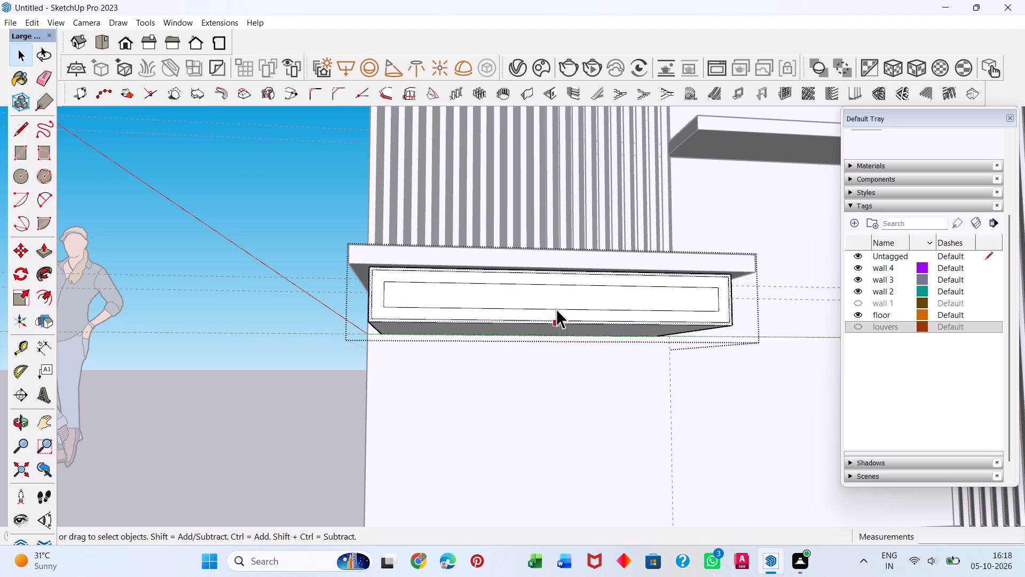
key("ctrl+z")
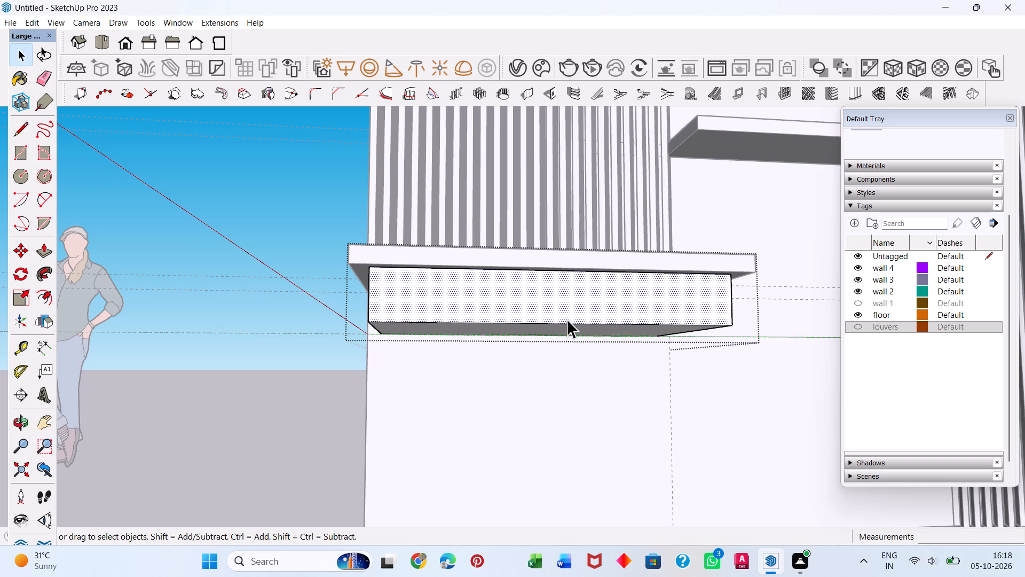
Clear the face selection and exit the box's group to return to the whole model.
key("space")
key("space")
key("space")
key("space")
key("Escape")
key("Escape")
key("Escape")
key("Escape")
key("Escape")
key("Escape")
triple_click(290, 199)
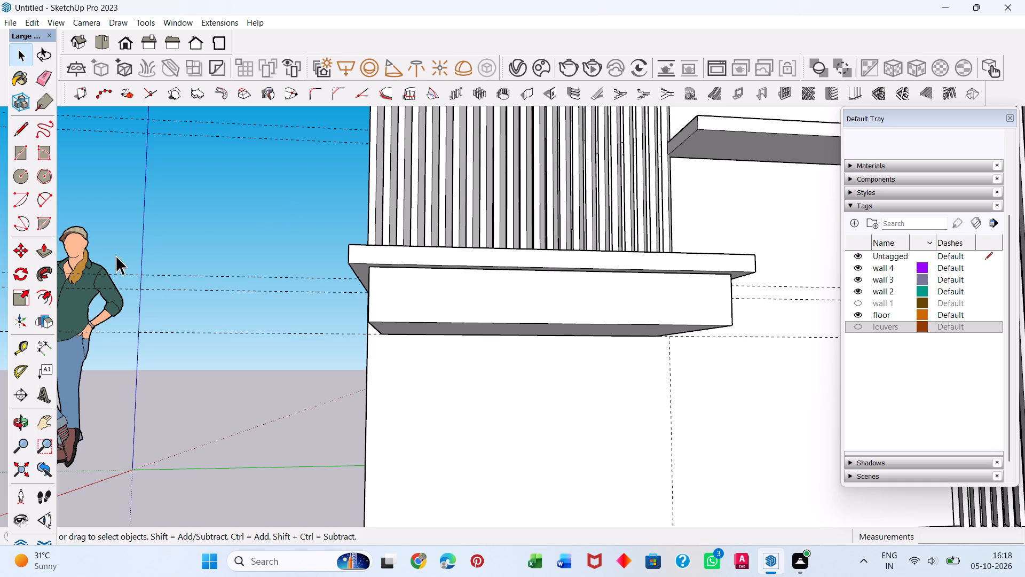
Open the box beneath the ledge for editing and offset its front face outline inward by about 1/2".
left_click(48, 292)
double_click(494, 292)
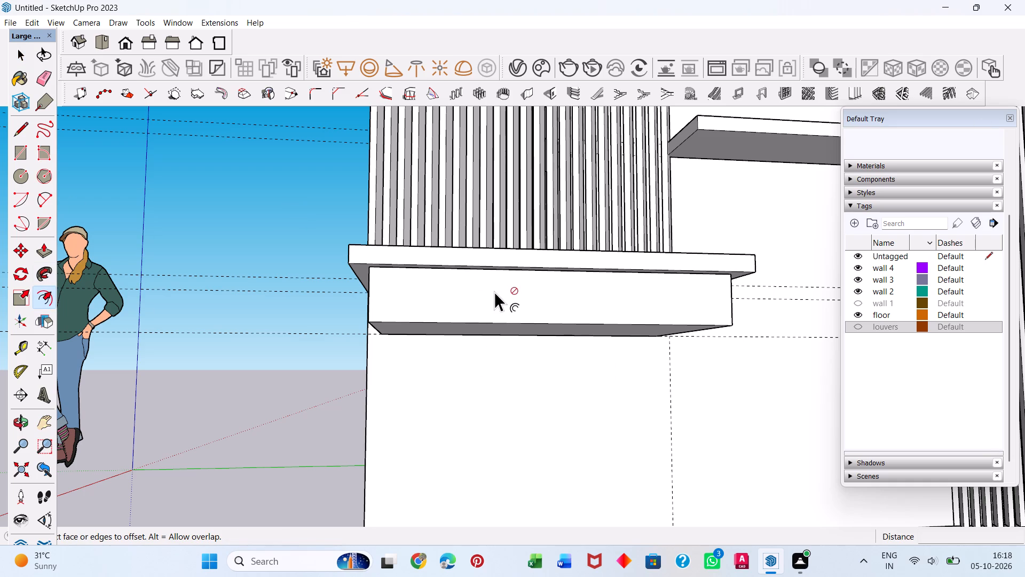
key("space")
double_click(500, 294)
left_click(500, 294)
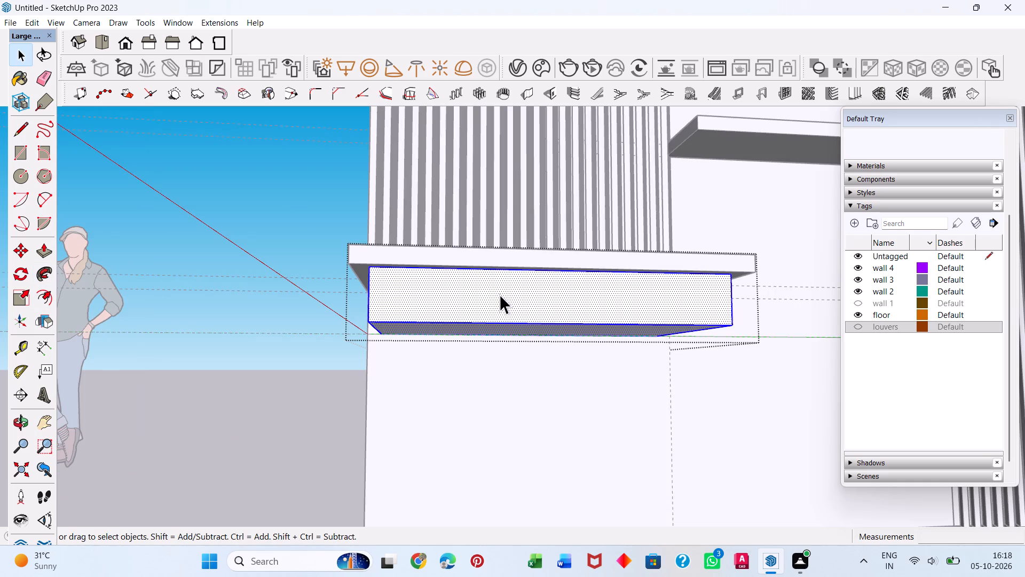
left_click(462, 295)
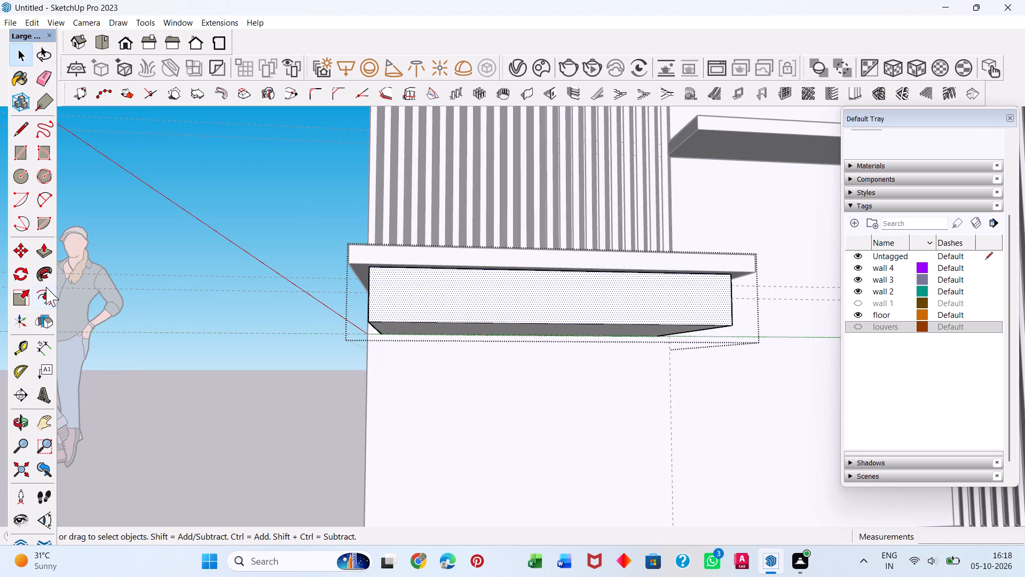
left_click(46, 287)
left_click(542, 319)
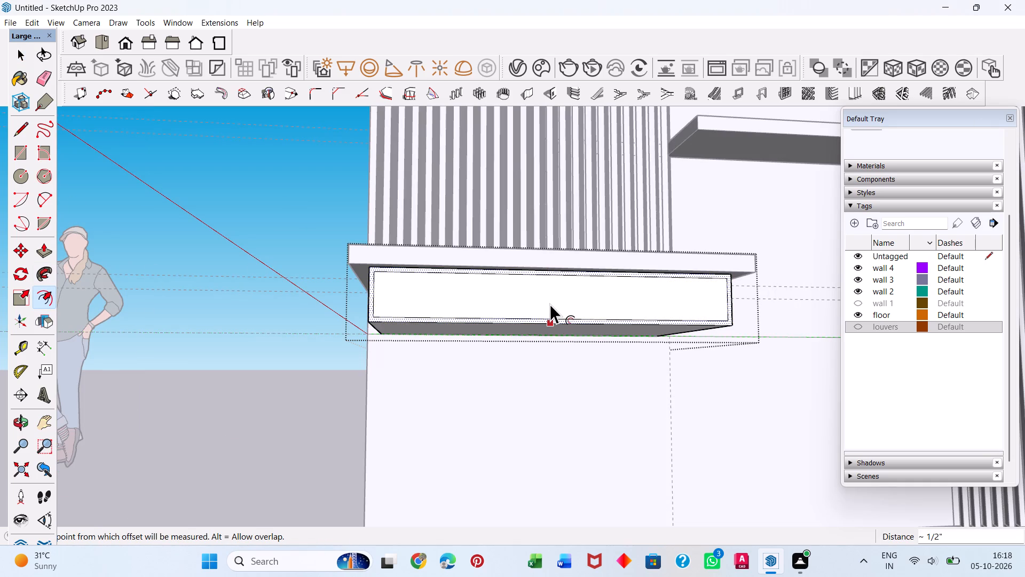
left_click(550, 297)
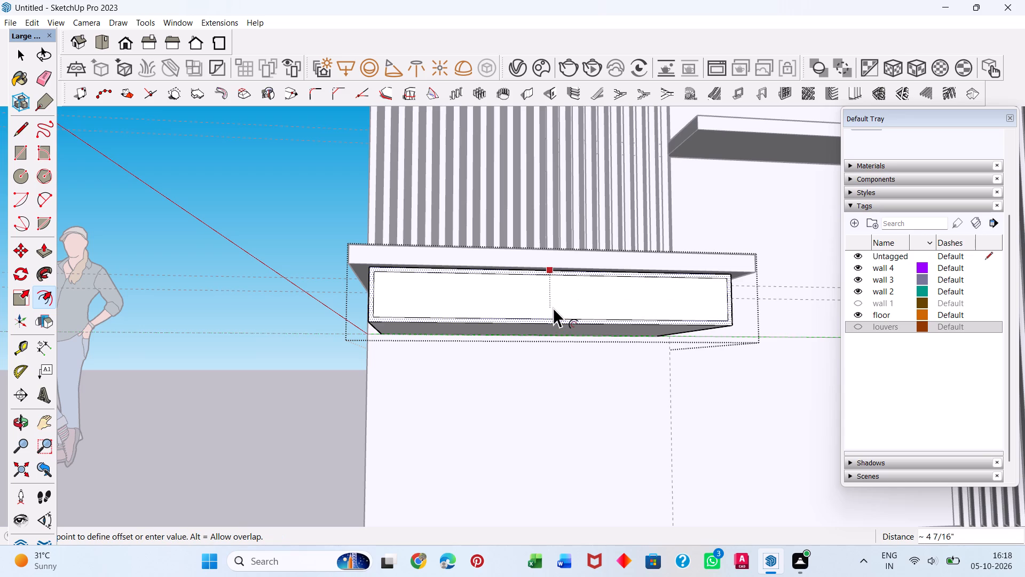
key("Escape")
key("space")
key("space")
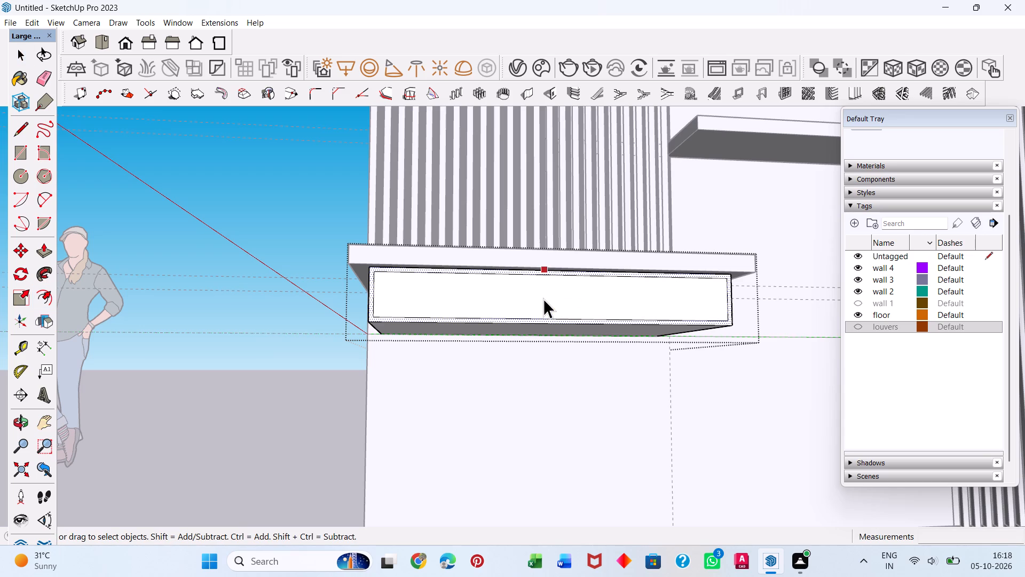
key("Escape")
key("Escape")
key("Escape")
Reopen the box's group and draw a vertical line across the middle of the inset front face, dividing it into two halves.
triple_click(500, 298)
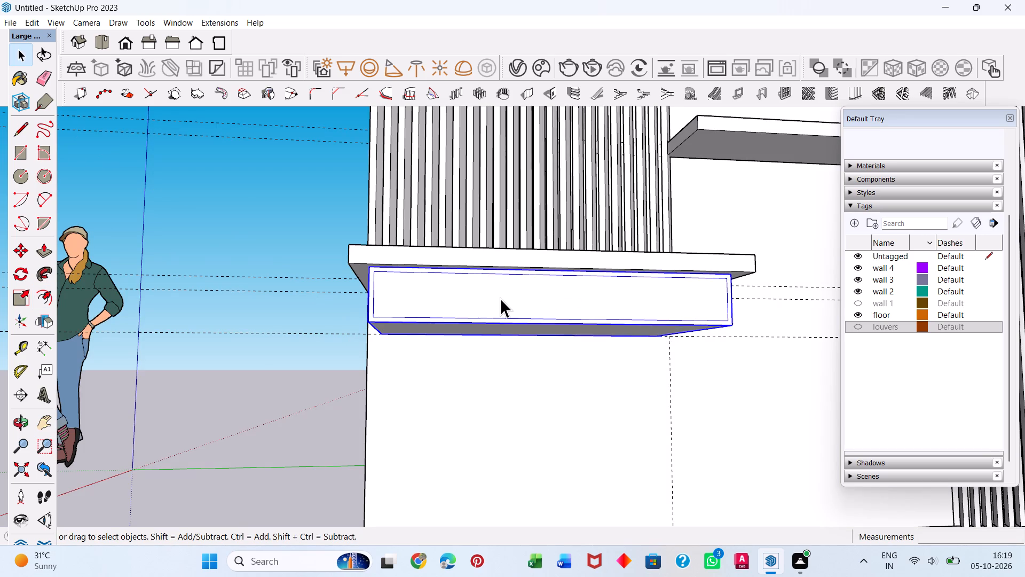
scroll(499, 297, "up", 2)
middle_click_drag(499, 301, 485, 342)
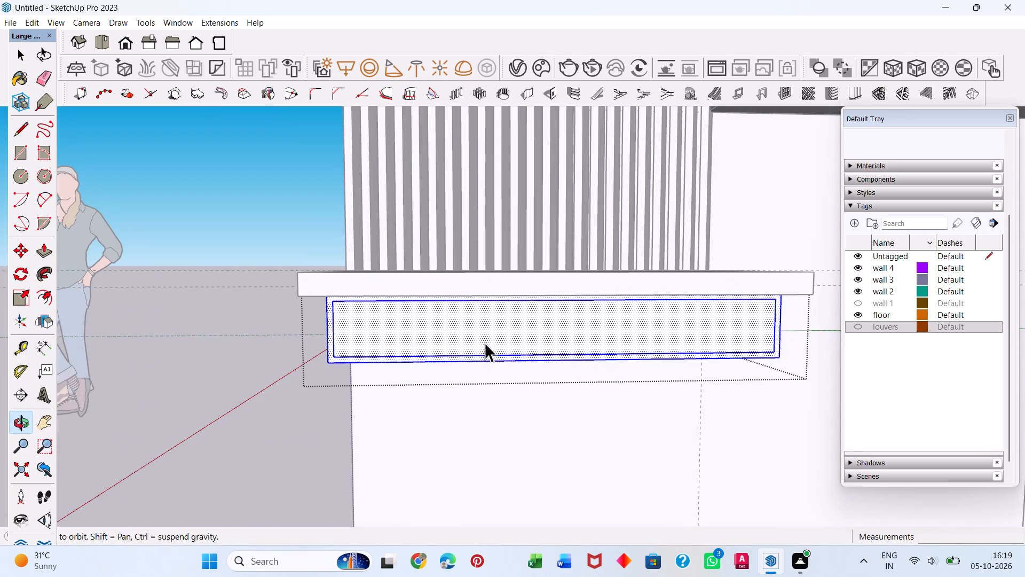
double_click(489, 332)
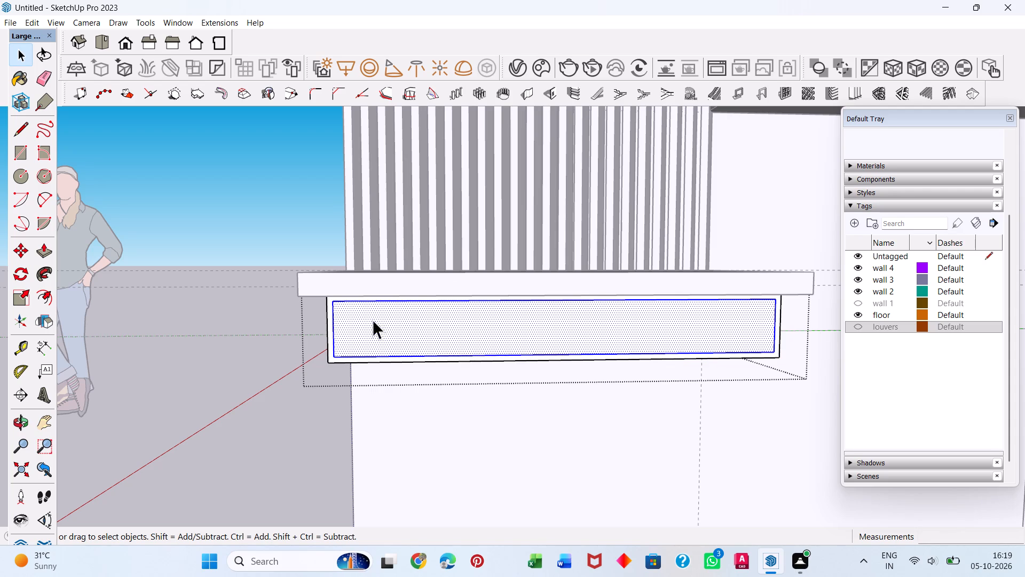
left_click(456, 322)
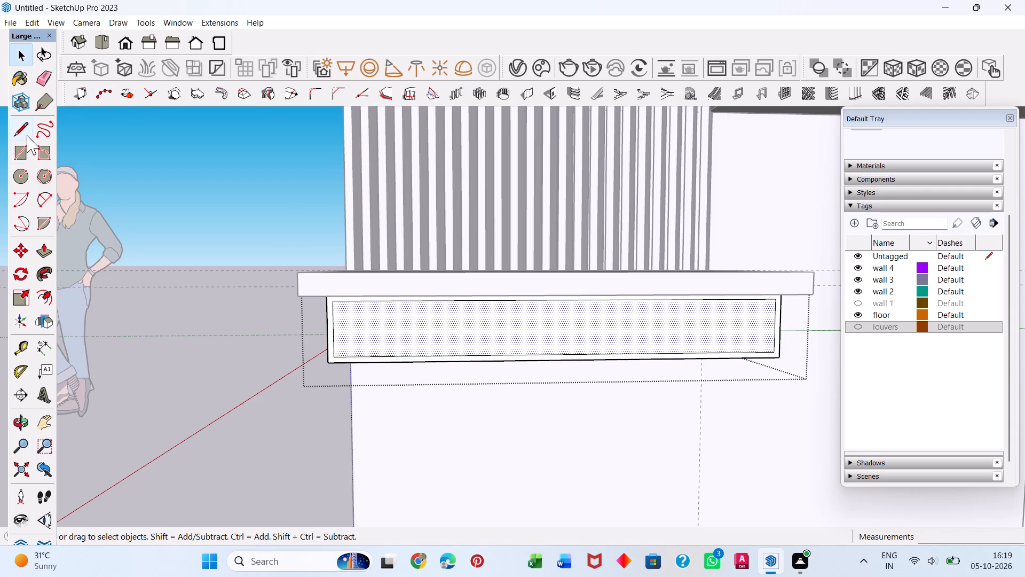
left_click_drag(25, 127, 29, 129)
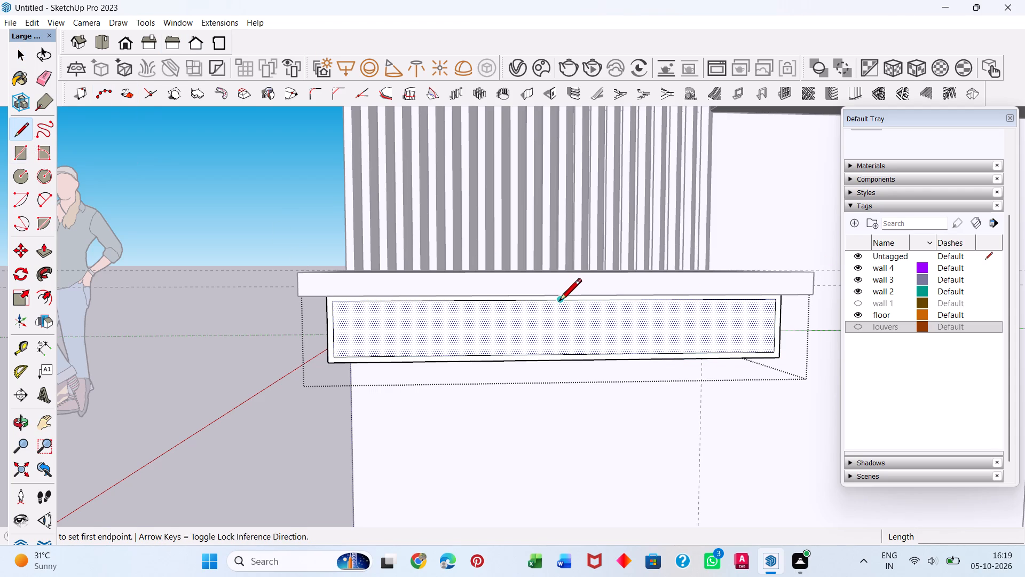
left_click(559, 302)
left_click(558, 356)
key("space")
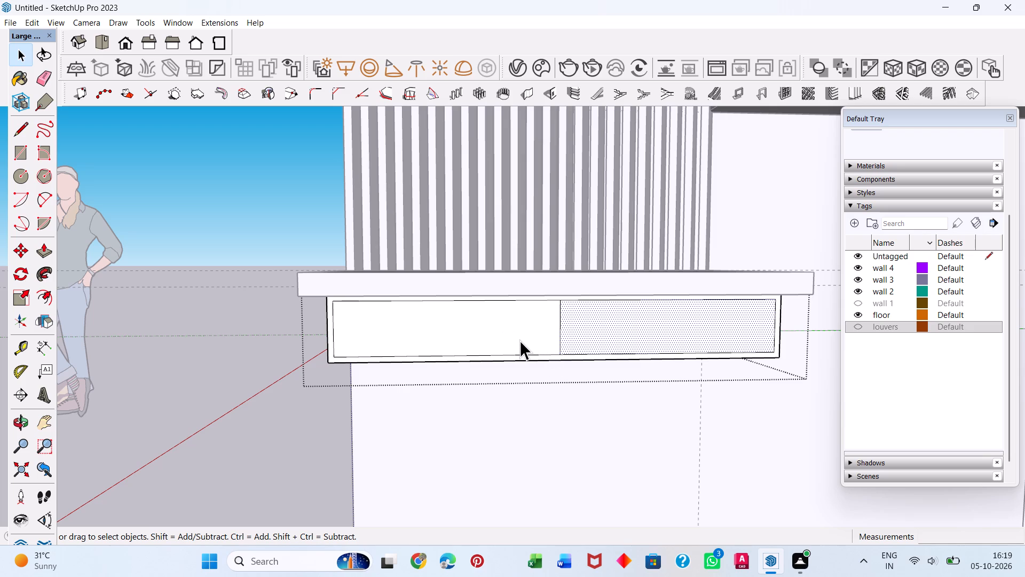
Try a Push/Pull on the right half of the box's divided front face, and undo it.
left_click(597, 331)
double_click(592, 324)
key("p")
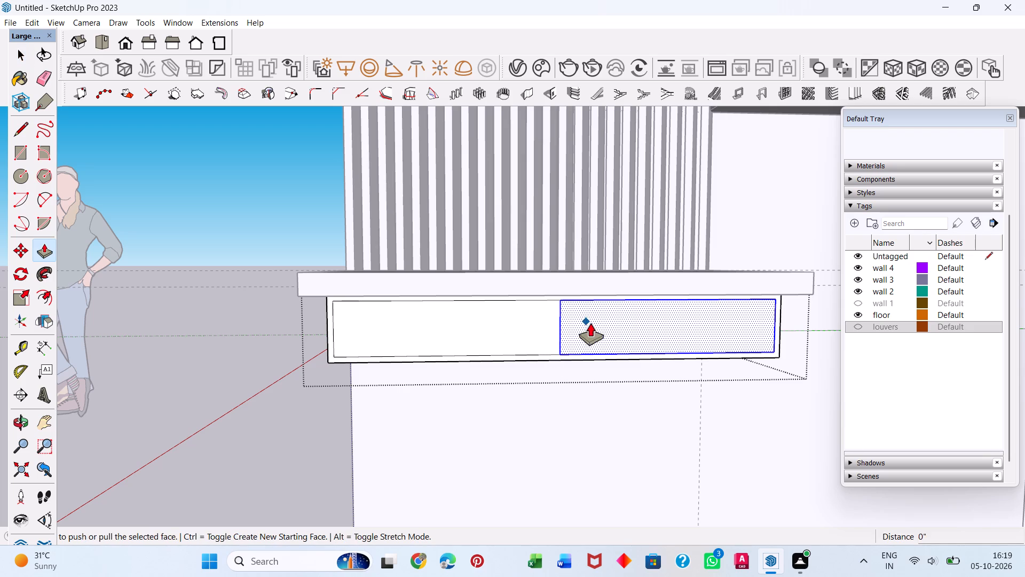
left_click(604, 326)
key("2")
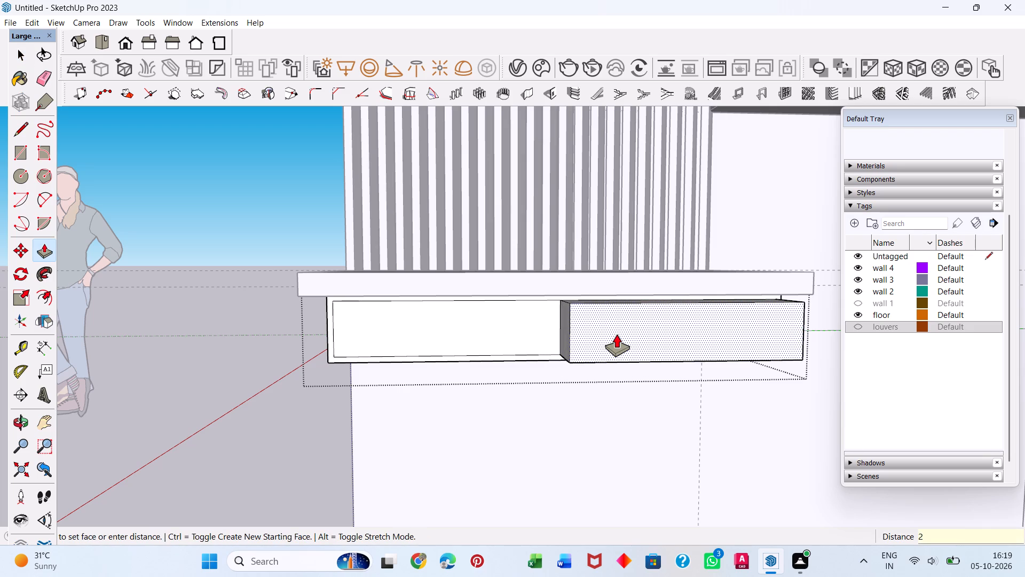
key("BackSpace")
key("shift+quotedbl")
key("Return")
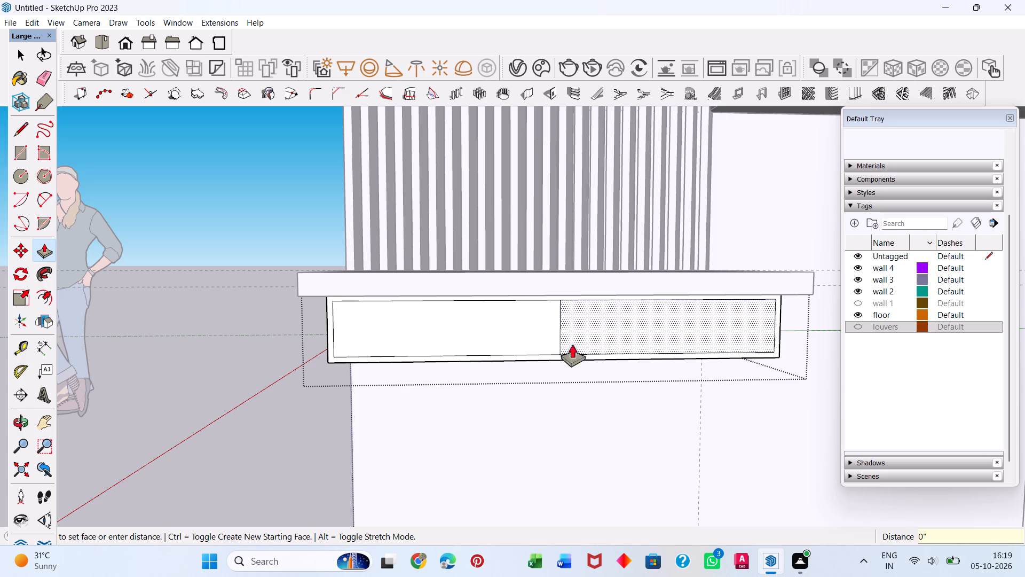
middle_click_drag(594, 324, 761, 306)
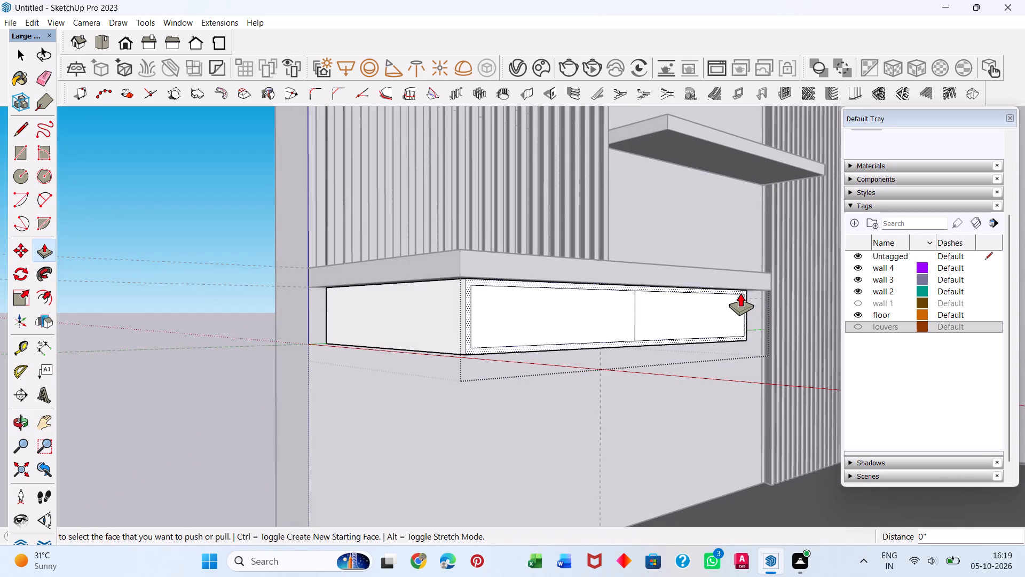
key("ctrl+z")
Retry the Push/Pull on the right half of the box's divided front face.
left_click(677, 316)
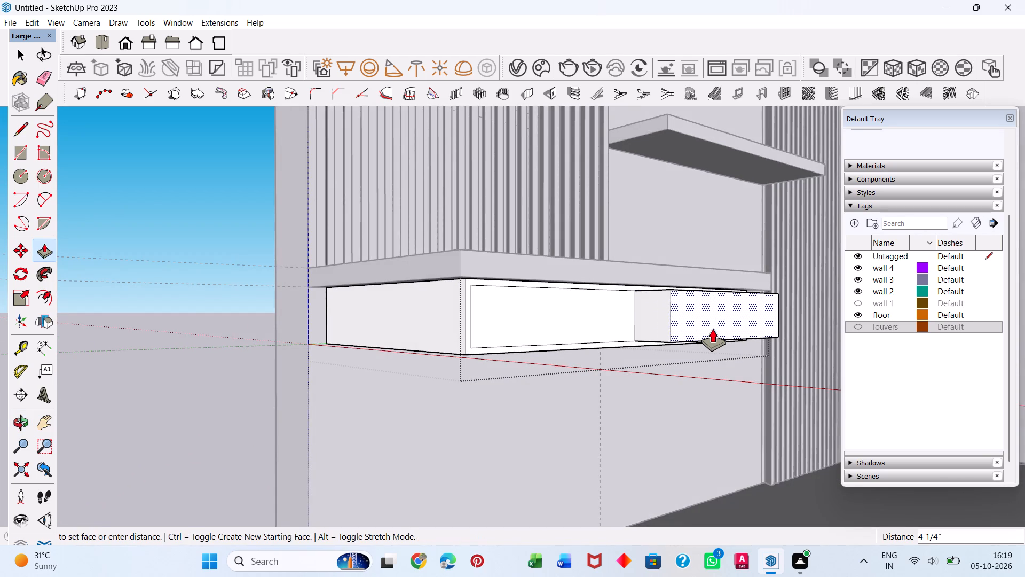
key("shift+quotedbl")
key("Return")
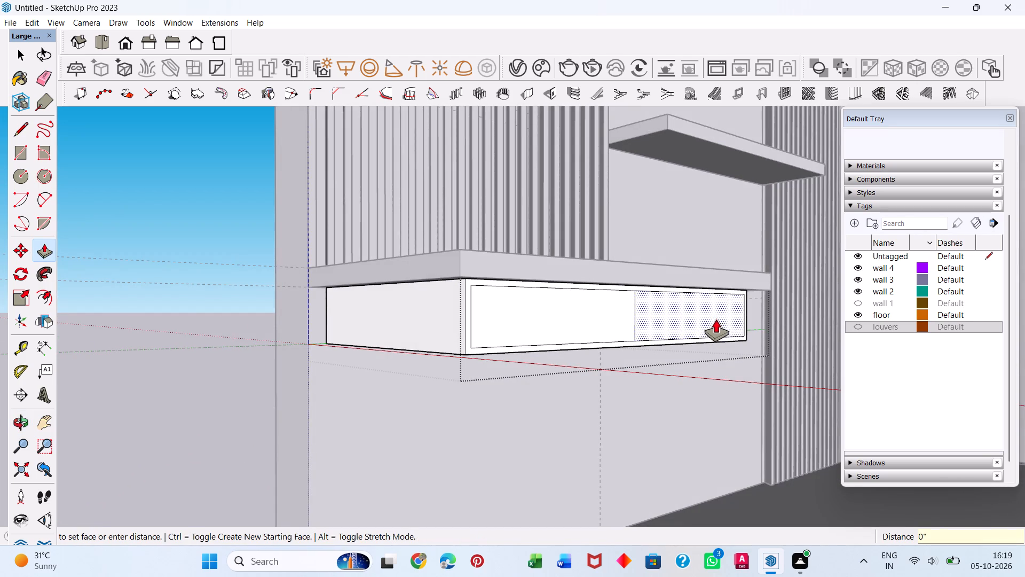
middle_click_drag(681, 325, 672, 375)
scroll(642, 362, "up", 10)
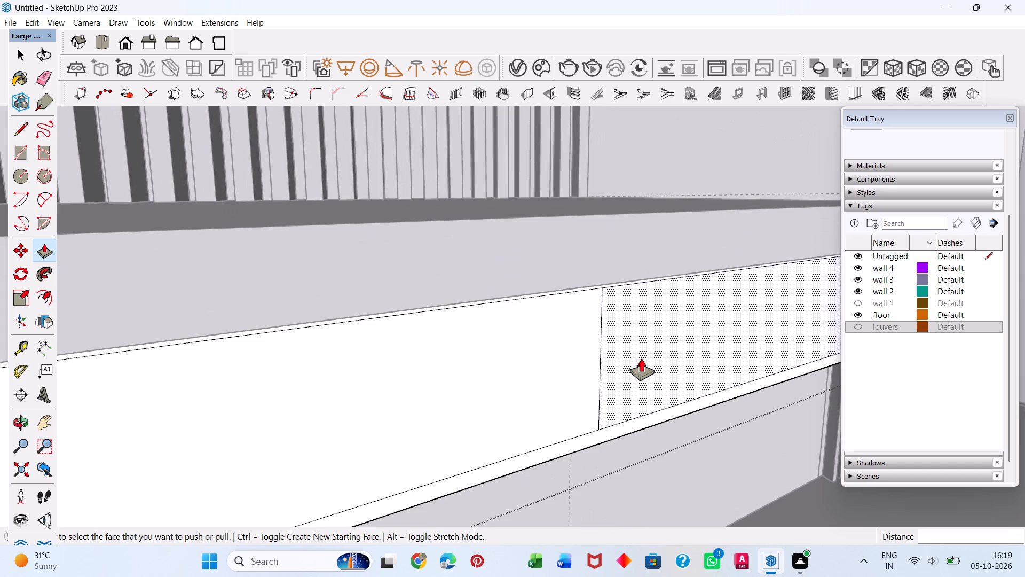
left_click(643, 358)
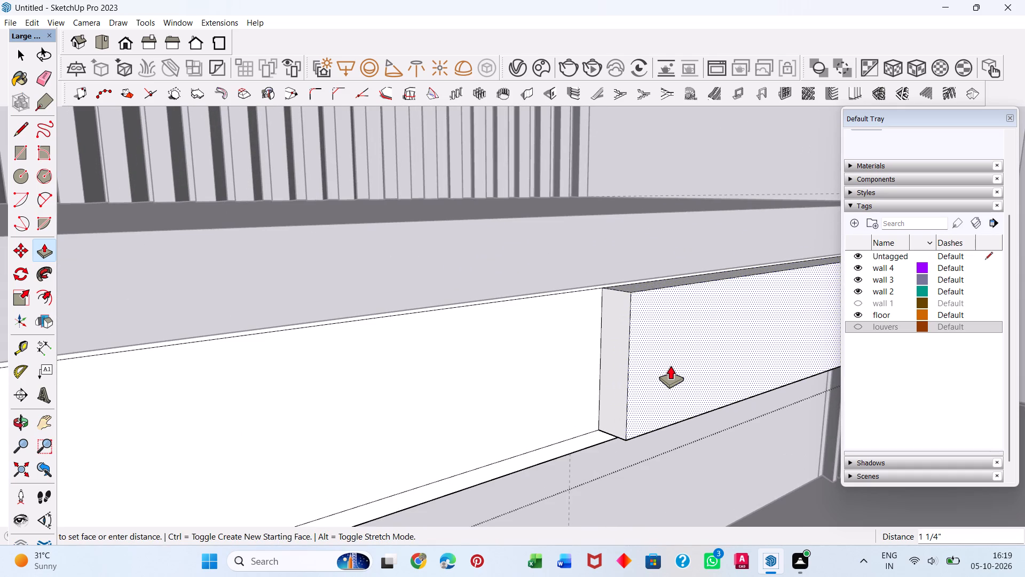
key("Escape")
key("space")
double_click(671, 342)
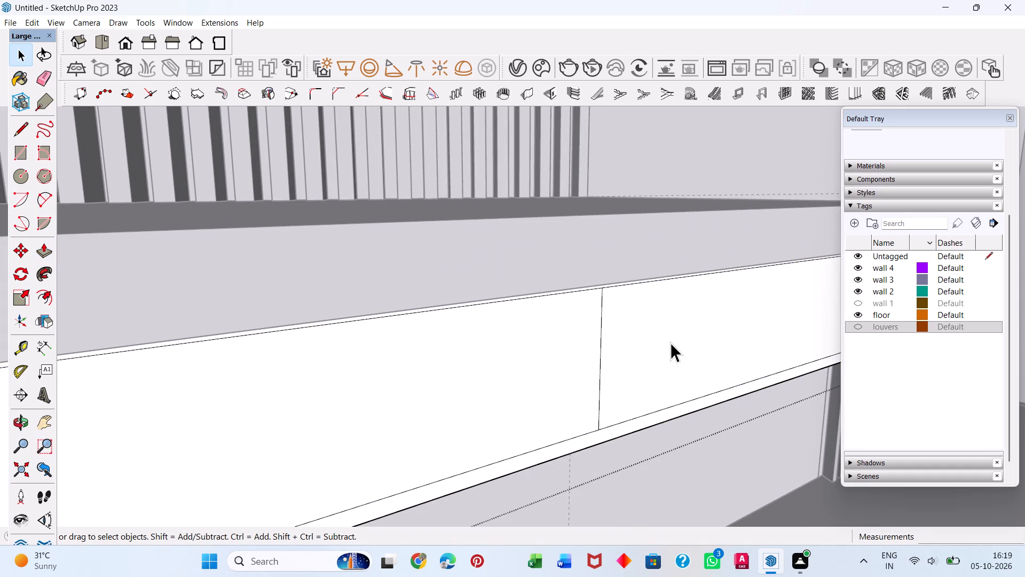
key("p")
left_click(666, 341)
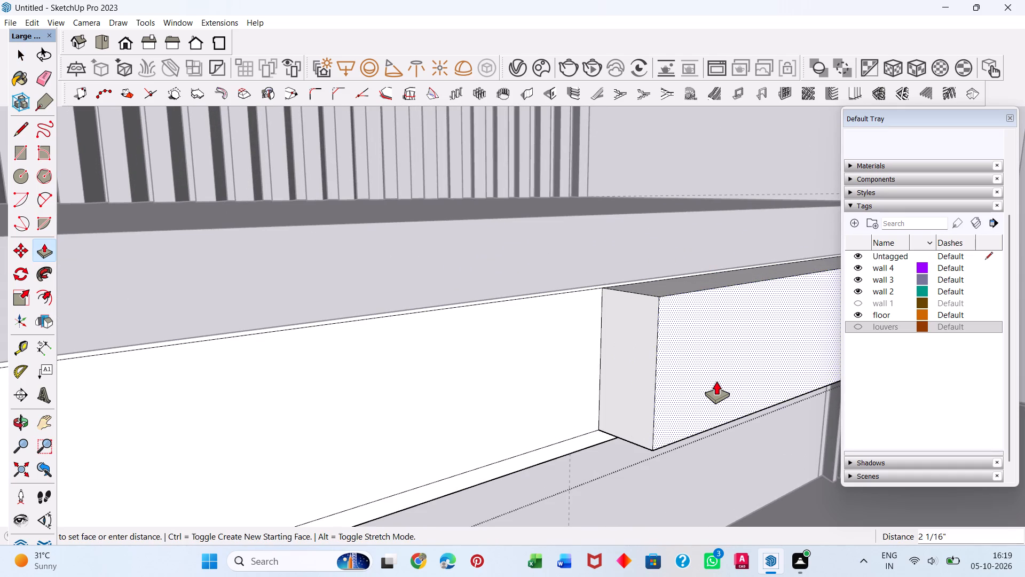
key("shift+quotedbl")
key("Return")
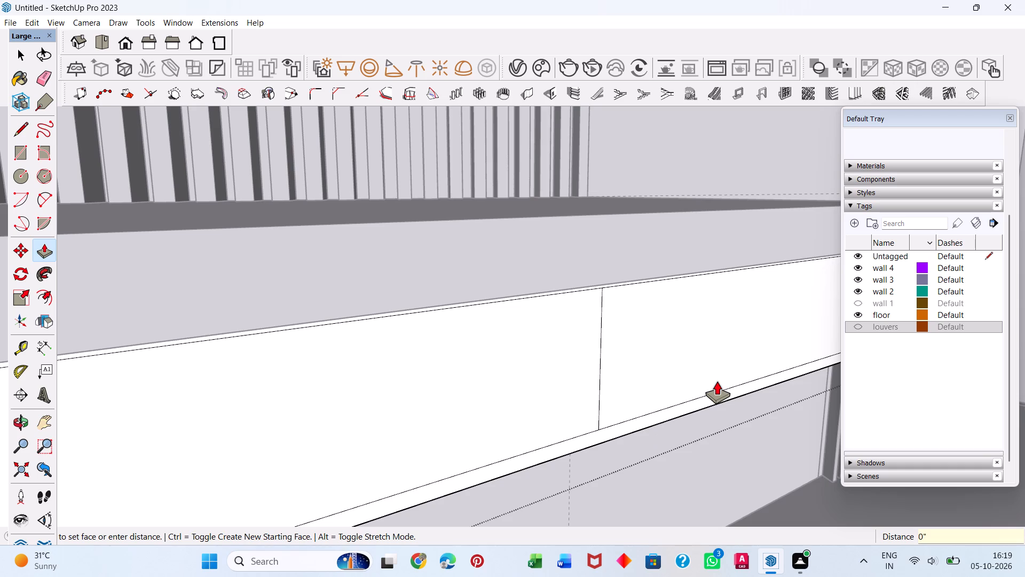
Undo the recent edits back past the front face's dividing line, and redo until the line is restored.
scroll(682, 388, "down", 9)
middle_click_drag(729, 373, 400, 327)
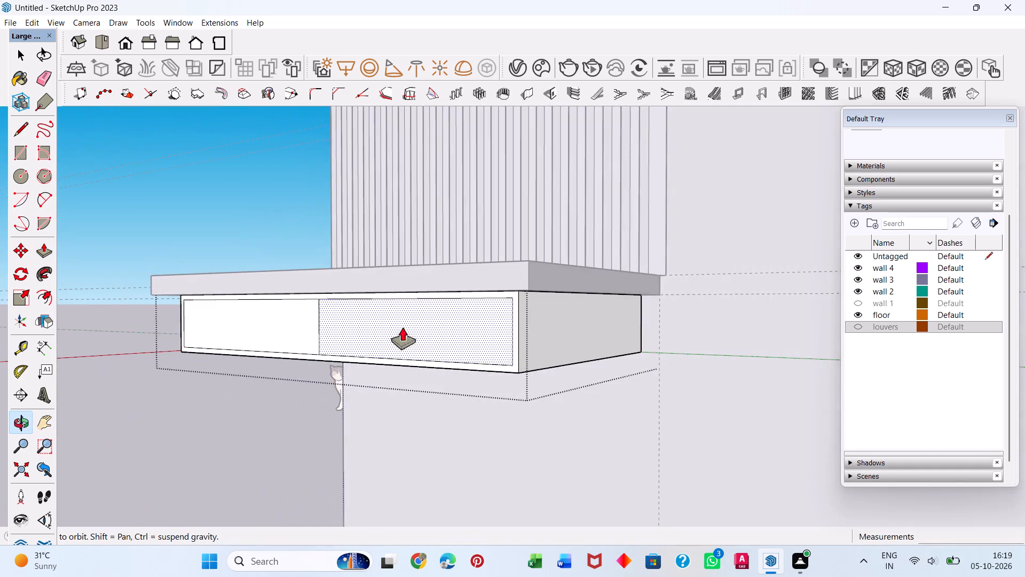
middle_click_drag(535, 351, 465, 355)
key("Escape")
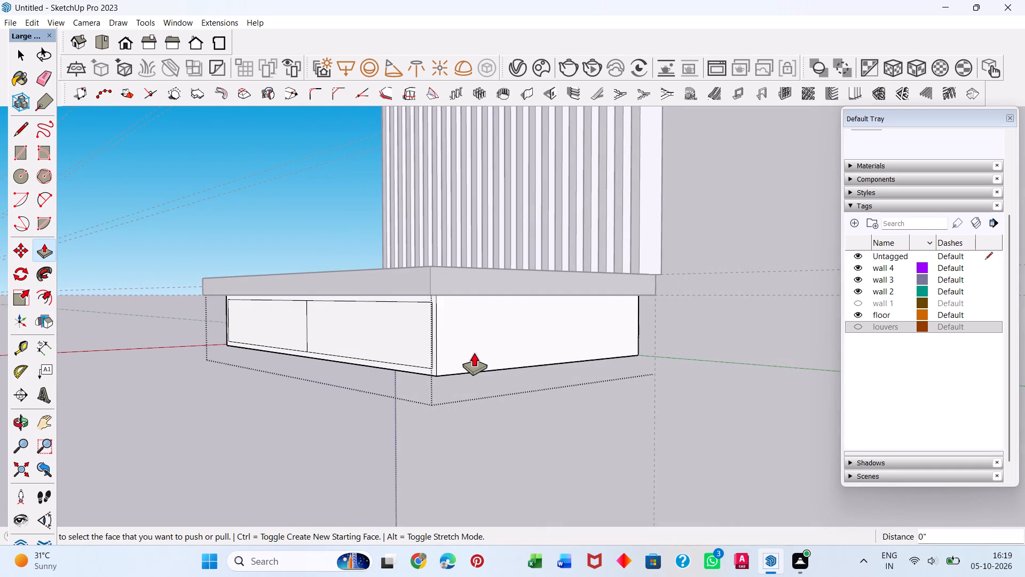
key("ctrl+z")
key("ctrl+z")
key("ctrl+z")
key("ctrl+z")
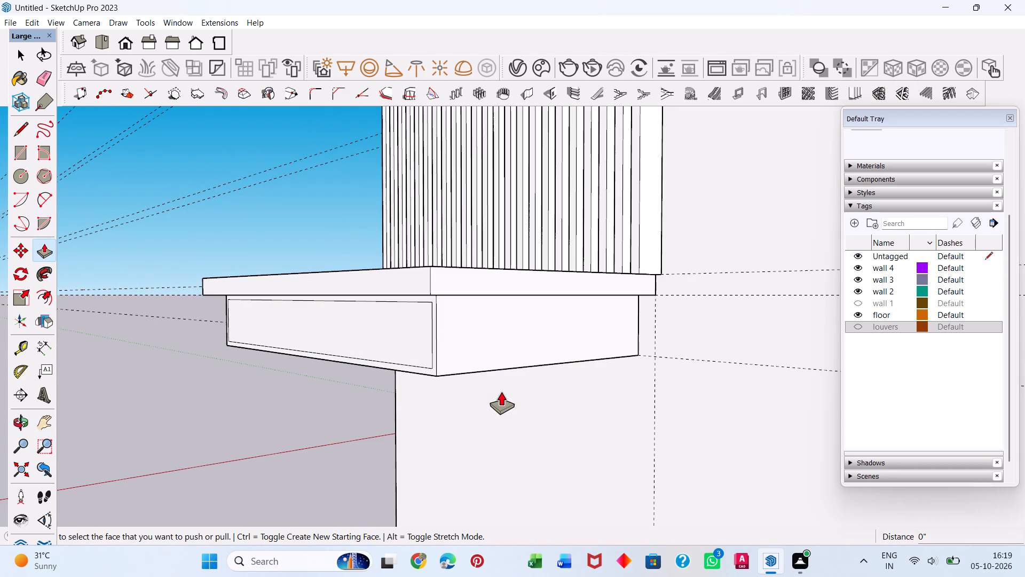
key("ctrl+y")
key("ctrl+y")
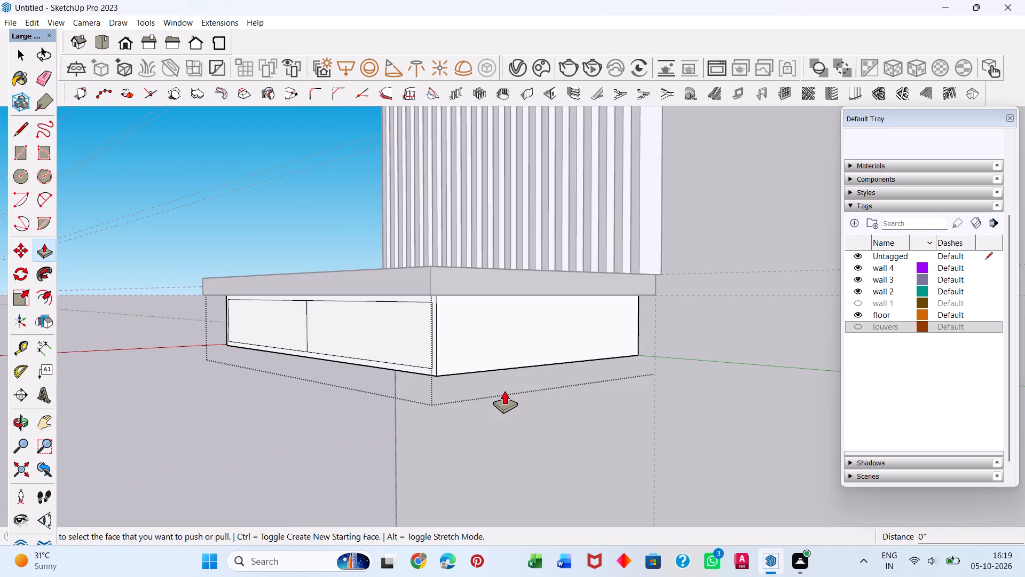
Push the left half of the box's divided front face inward by 2' to form an open compartment.
middle_click_drag(386, 344, 628, 367)
key("space")
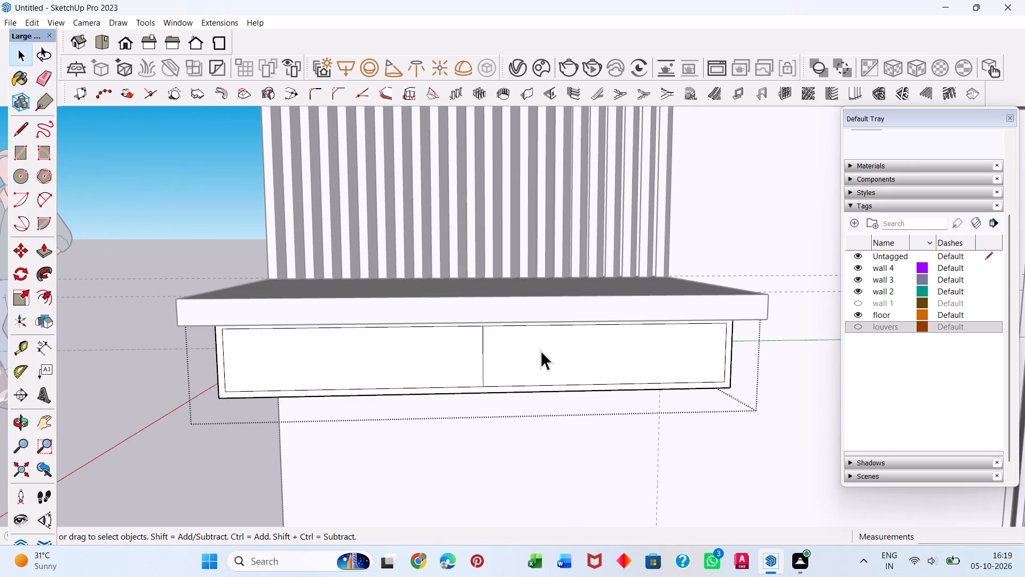
triple_click(543, 350)
left_click(429, 360)
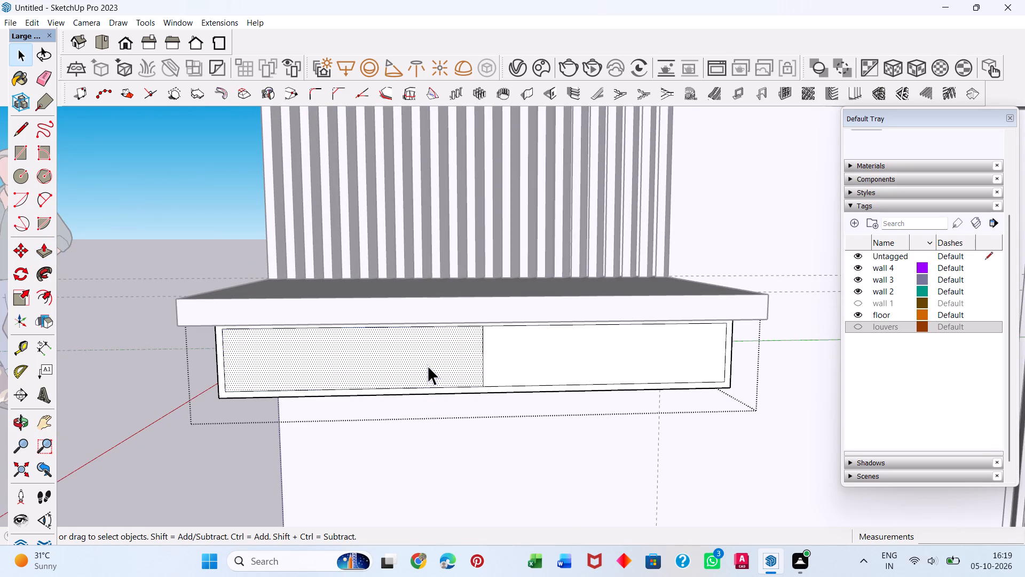
key("p")
left_click(437, 370)
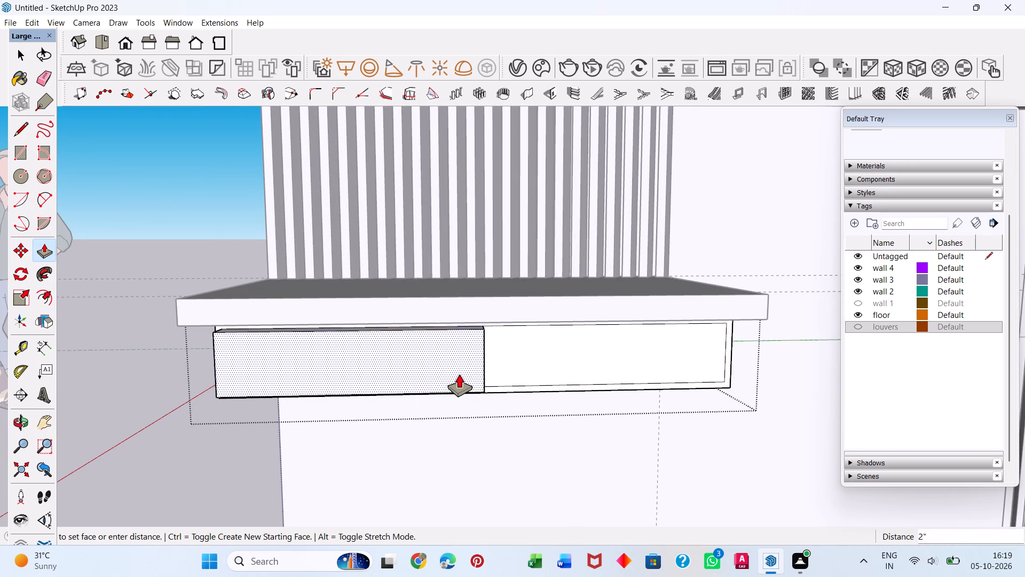
type("2'")
key("Return")
key("space")
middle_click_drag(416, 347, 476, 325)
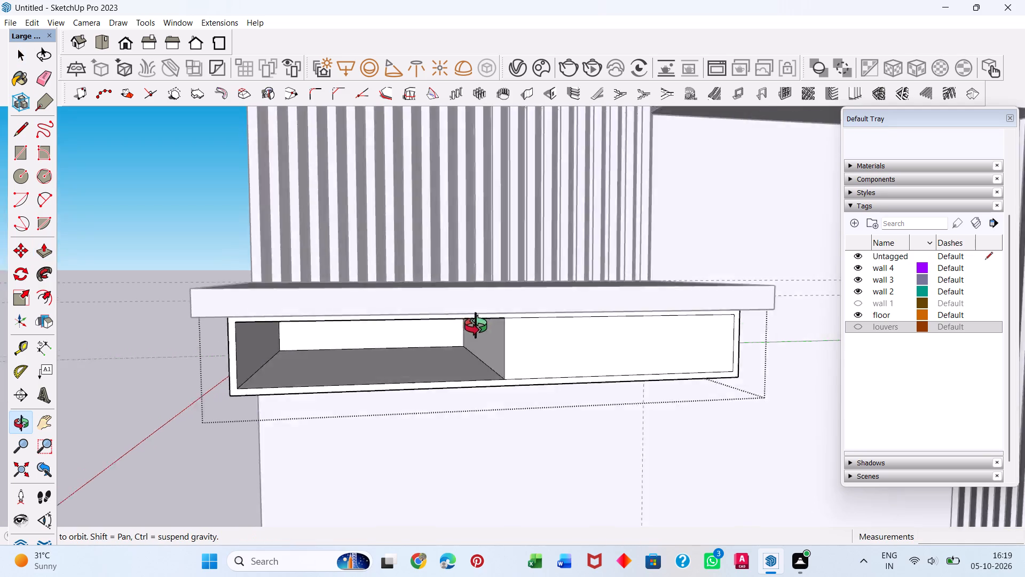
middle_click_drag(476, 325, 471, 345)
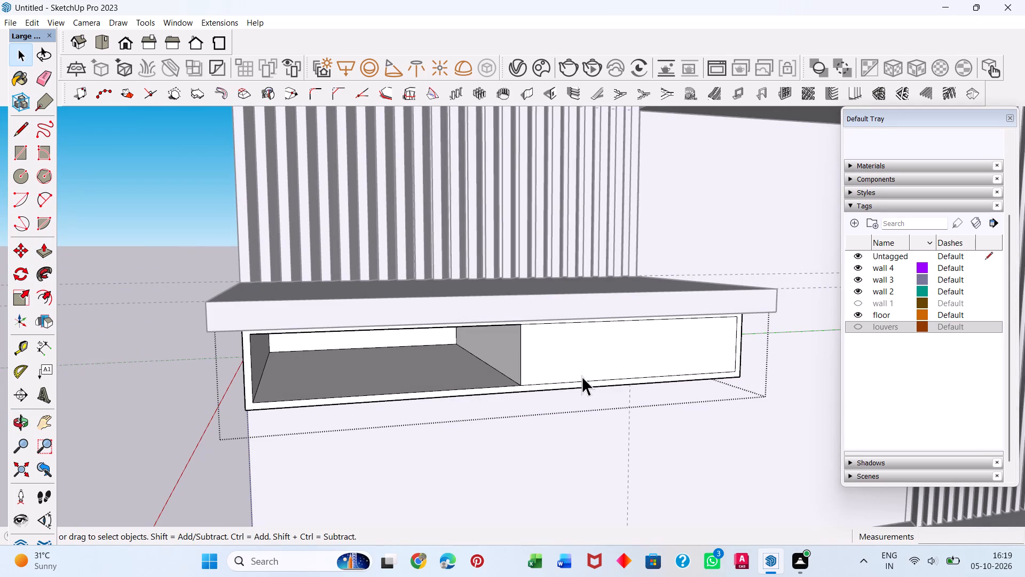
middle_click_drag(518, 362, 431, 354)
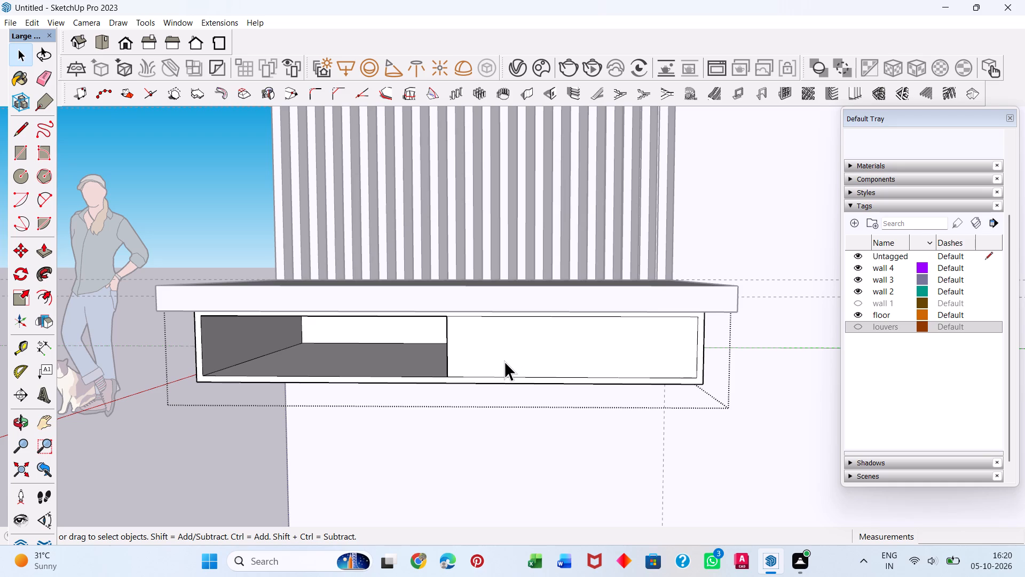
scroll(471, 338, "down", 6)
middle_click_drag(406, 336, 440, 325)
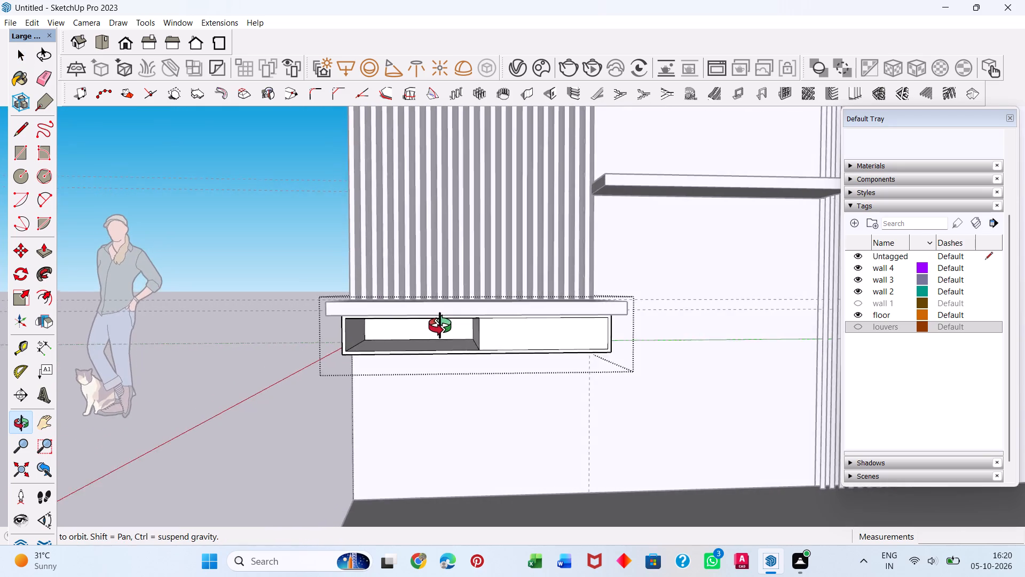
Undo the drawer box's front edits back to a plain front face without the open compartment, inset outline or dividing line.
middle_click_drag(440, 325, 434, 325)
scroll(435, 325, "down", 1)
scroll(502, 334, "up", 6)
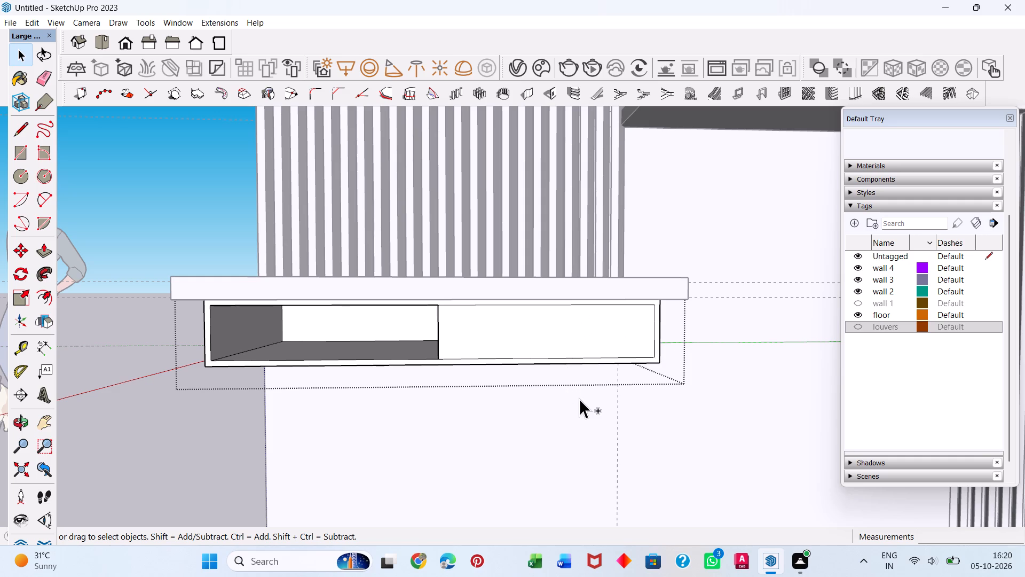
key("ctrl+z")
key("ctrl+z")
key("ctrl+z")
key("ctrl+z")
key("ctrl+z")
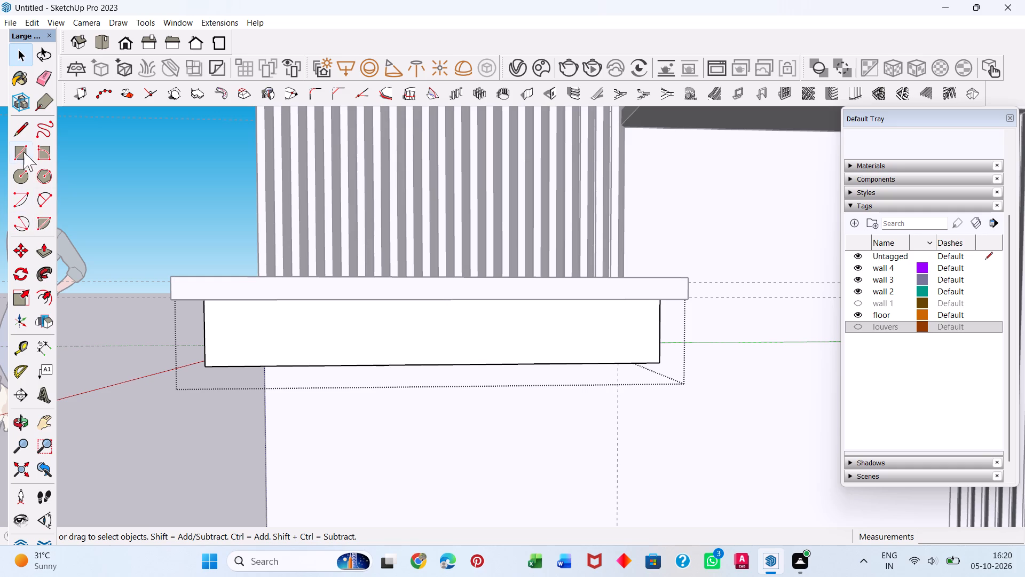
Draw a vertical line down the middle of the drawer box's front face, dividing it into two halves.
left_click(27, 136)
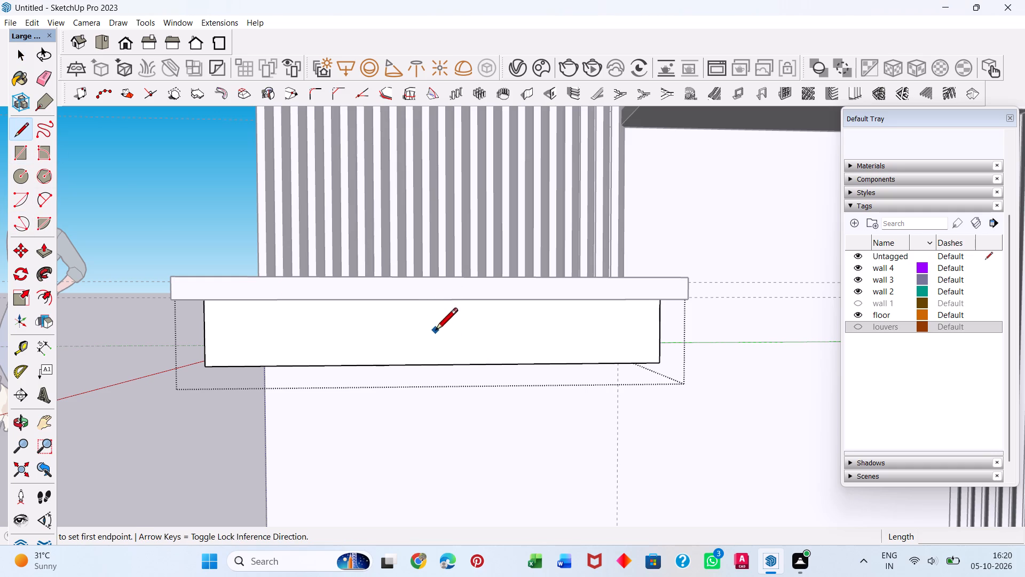
key("space")
left_click(480, 362)
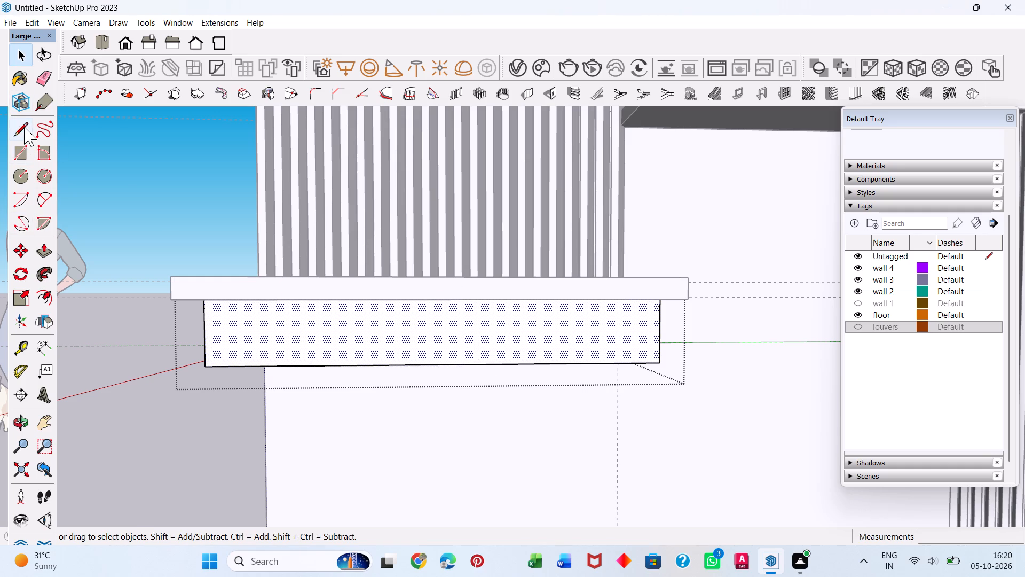
left_click(24, 127)
left_click(439, 368)
middle_click_drag(432, 310, 433, 230)
left_click(440, 248)
key("space")
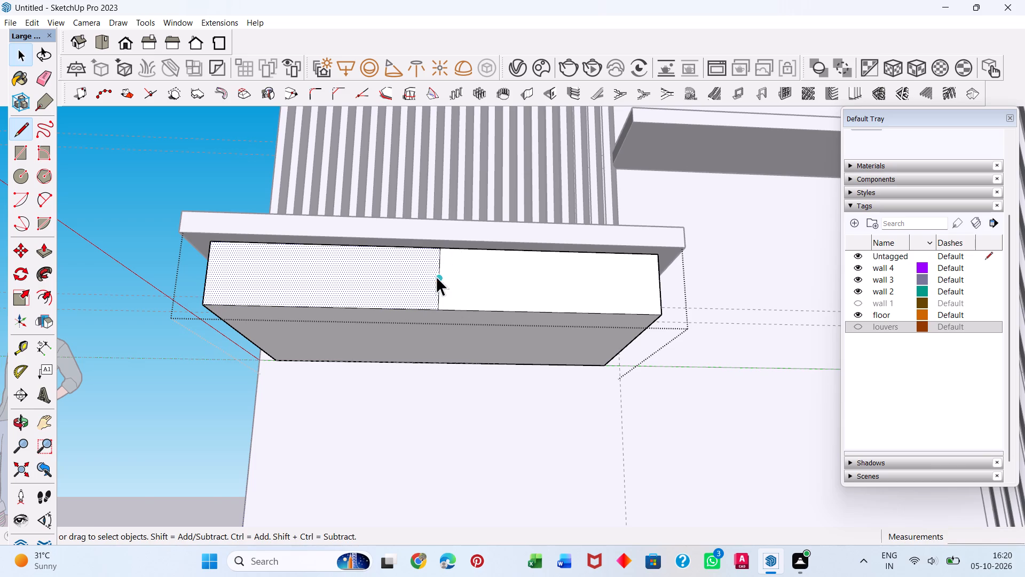
Offset the outline of the front face's left half inward by about 5/8", undoing the extra inner offset.
left_click(390, 276)
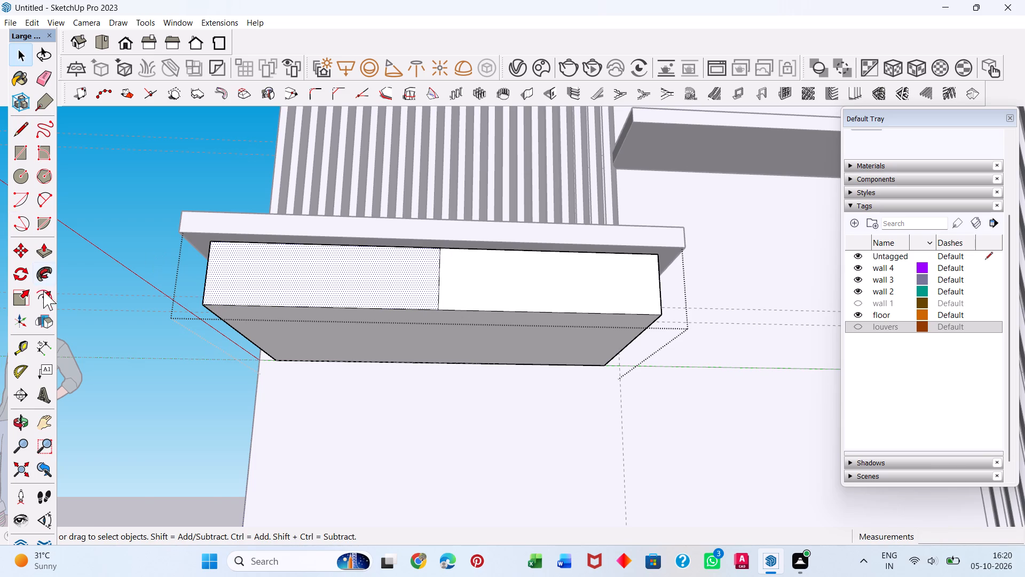
left_click(46, 297)
left_click(329, 302)
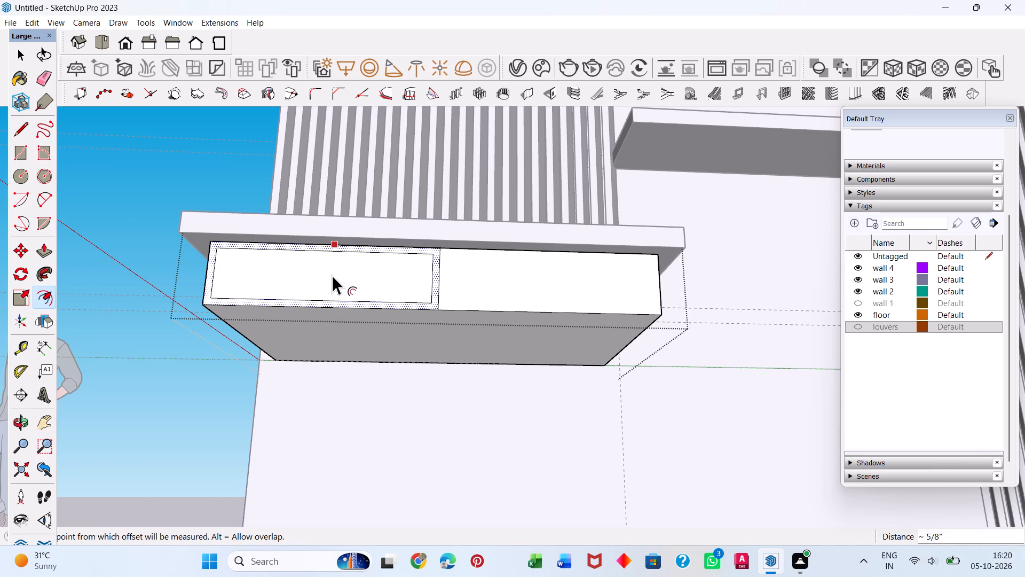
left_click(333, 280)
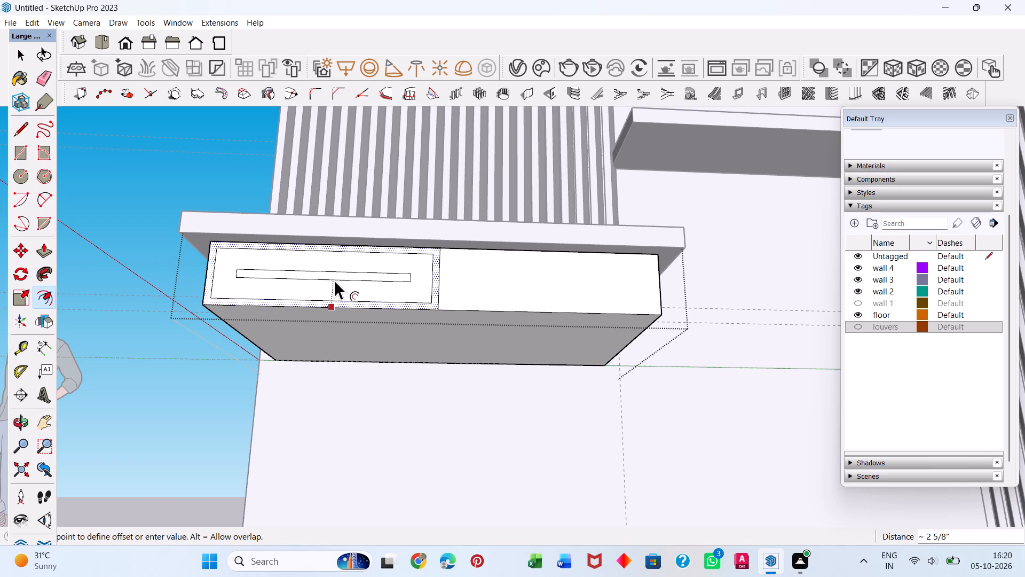
left_click(334, 280)
key("ctrl+z")
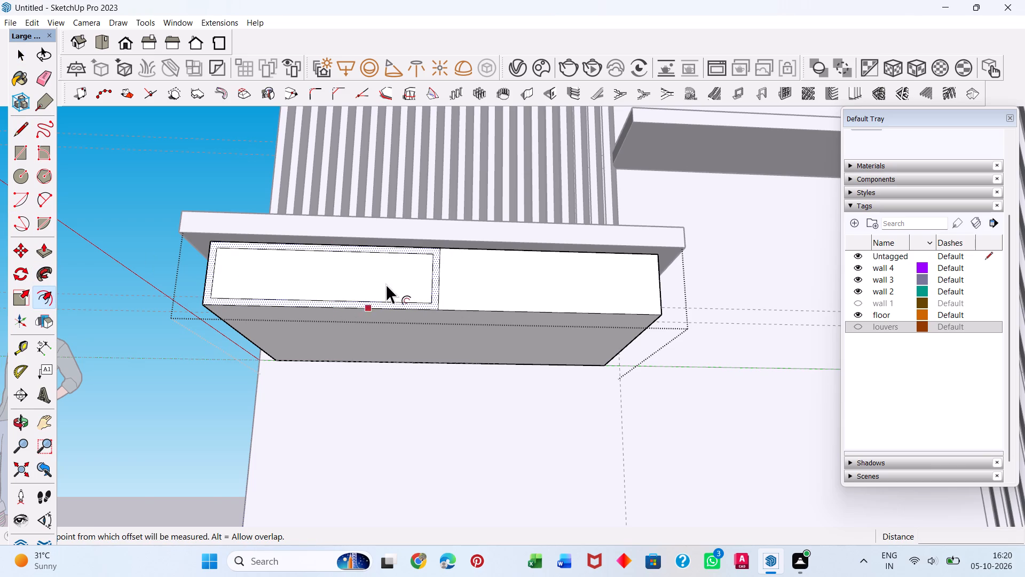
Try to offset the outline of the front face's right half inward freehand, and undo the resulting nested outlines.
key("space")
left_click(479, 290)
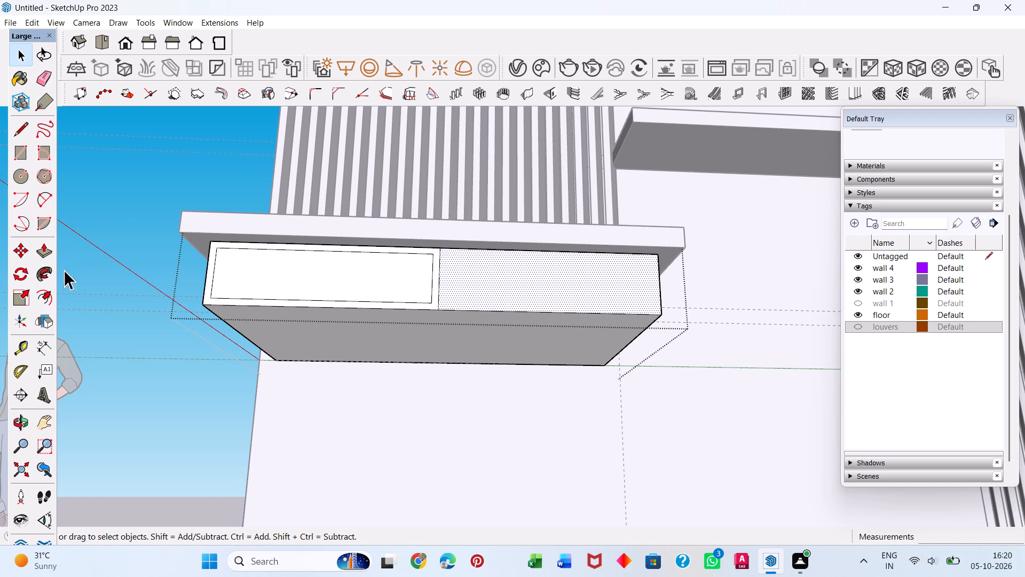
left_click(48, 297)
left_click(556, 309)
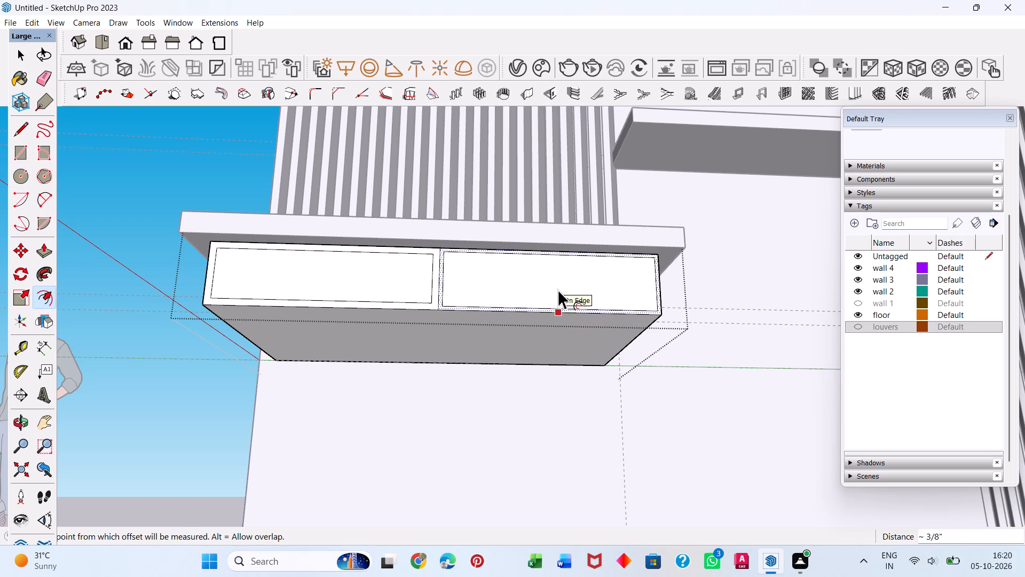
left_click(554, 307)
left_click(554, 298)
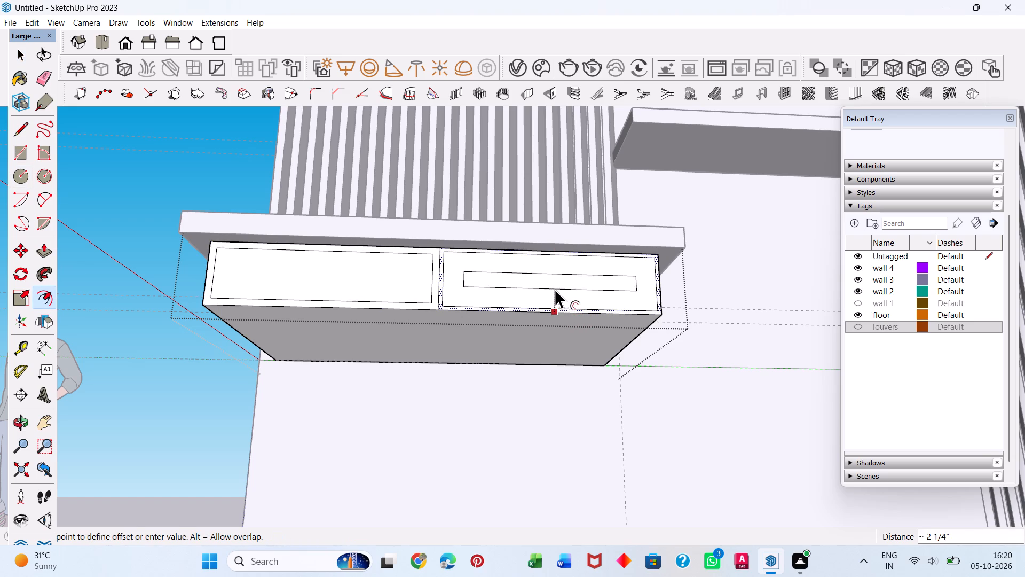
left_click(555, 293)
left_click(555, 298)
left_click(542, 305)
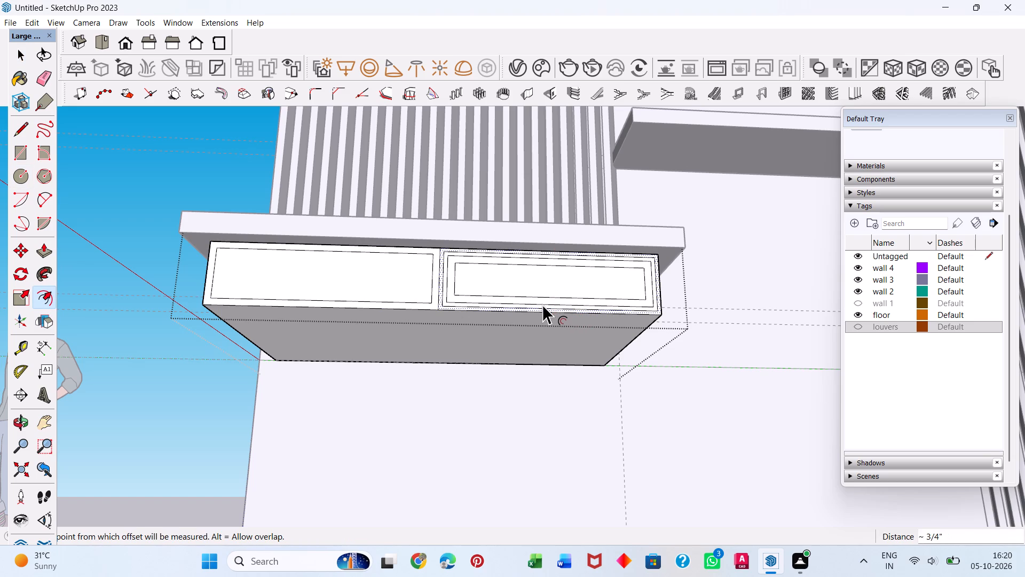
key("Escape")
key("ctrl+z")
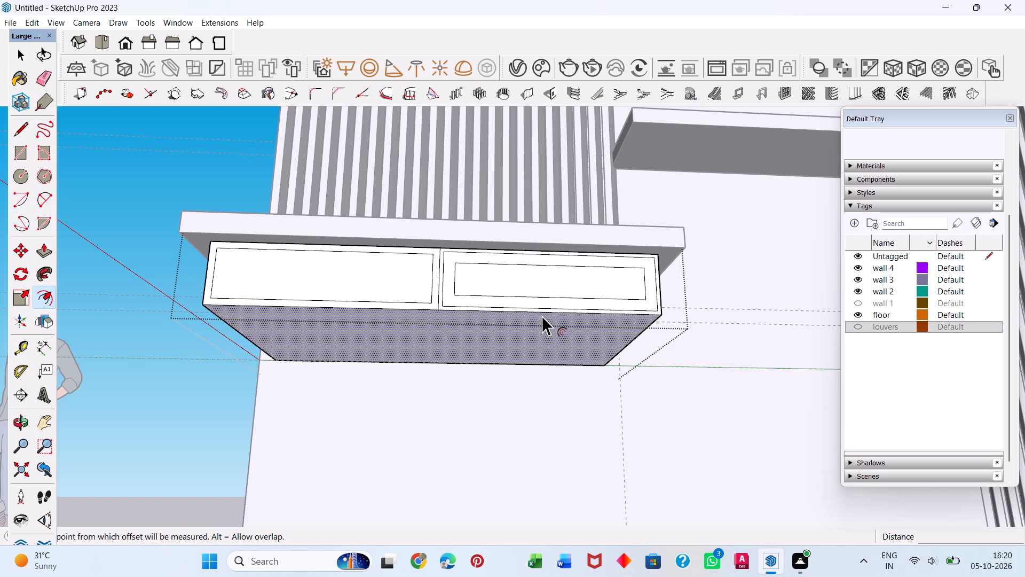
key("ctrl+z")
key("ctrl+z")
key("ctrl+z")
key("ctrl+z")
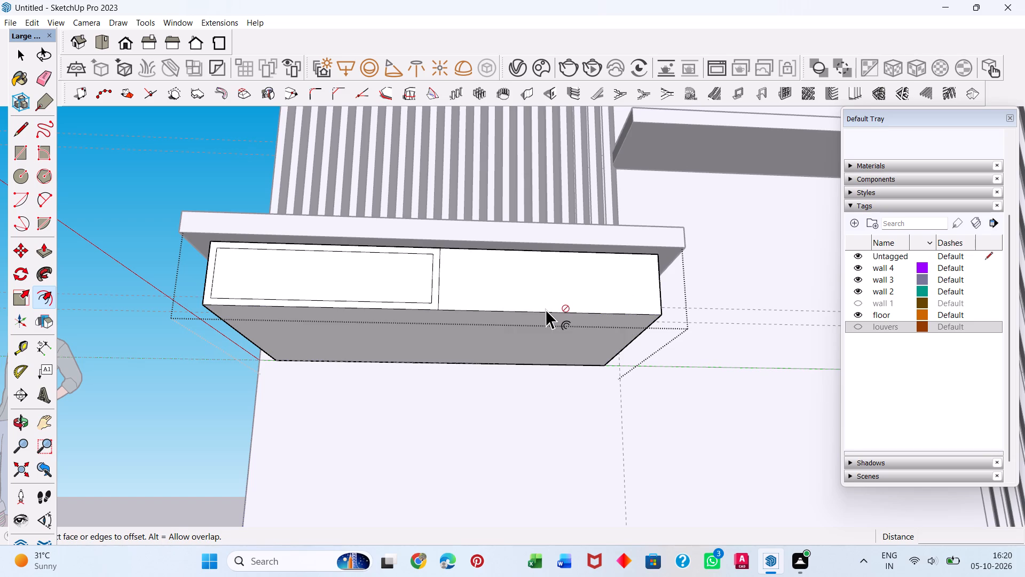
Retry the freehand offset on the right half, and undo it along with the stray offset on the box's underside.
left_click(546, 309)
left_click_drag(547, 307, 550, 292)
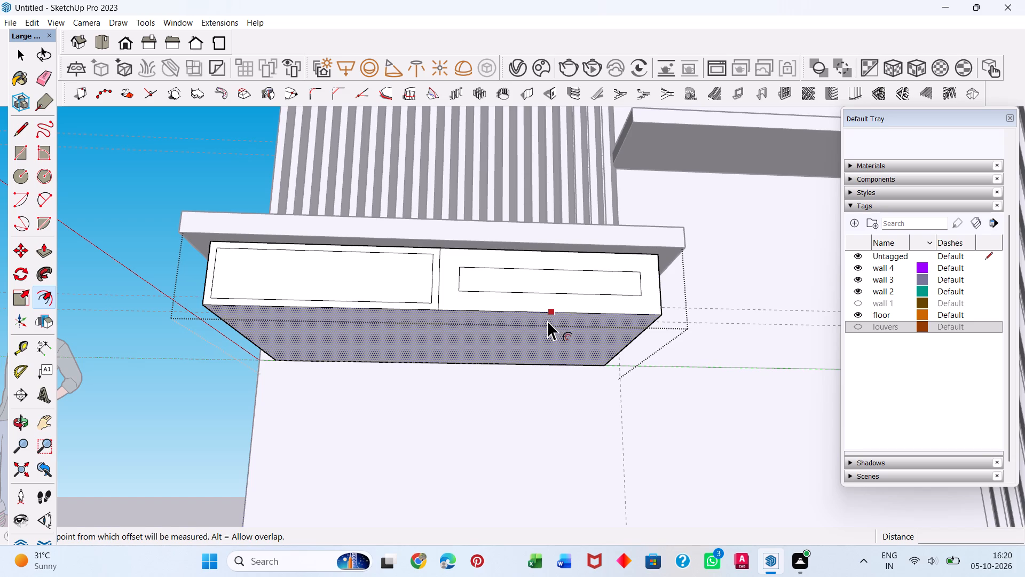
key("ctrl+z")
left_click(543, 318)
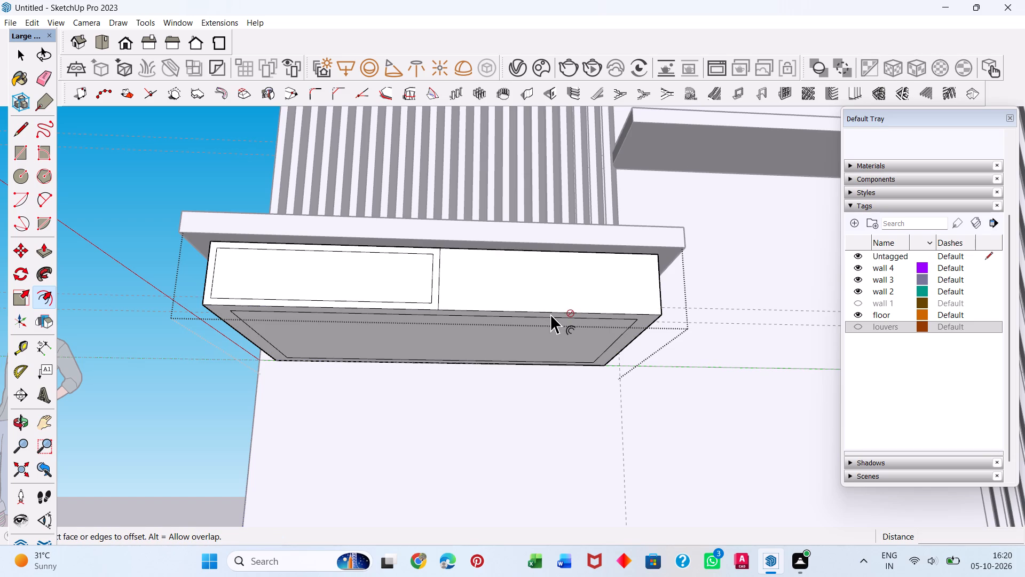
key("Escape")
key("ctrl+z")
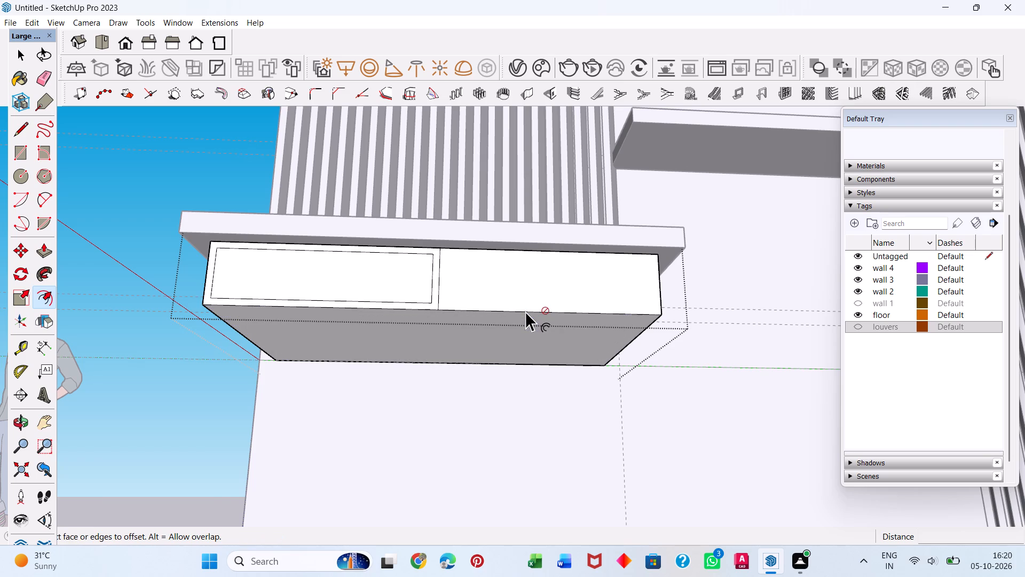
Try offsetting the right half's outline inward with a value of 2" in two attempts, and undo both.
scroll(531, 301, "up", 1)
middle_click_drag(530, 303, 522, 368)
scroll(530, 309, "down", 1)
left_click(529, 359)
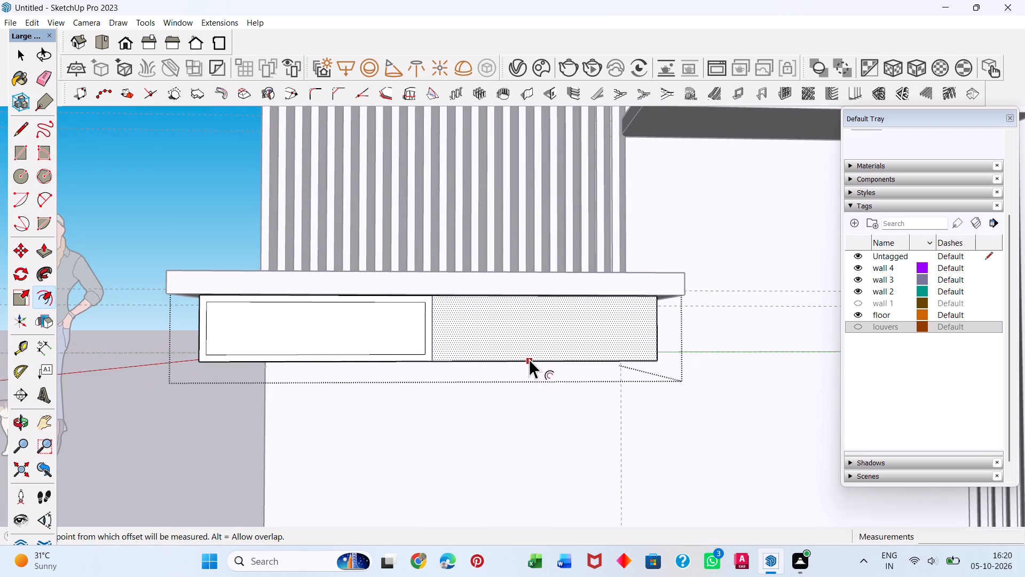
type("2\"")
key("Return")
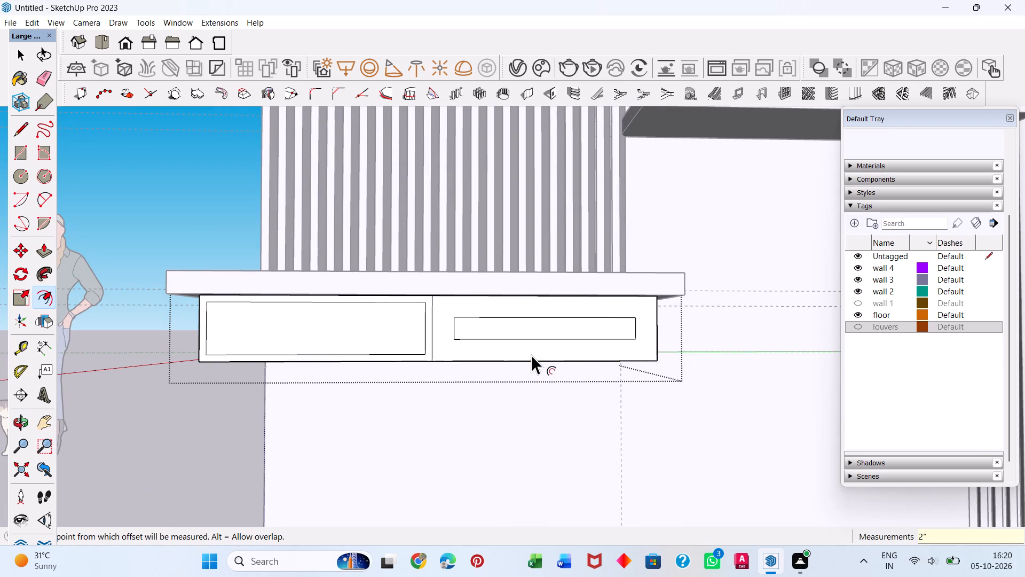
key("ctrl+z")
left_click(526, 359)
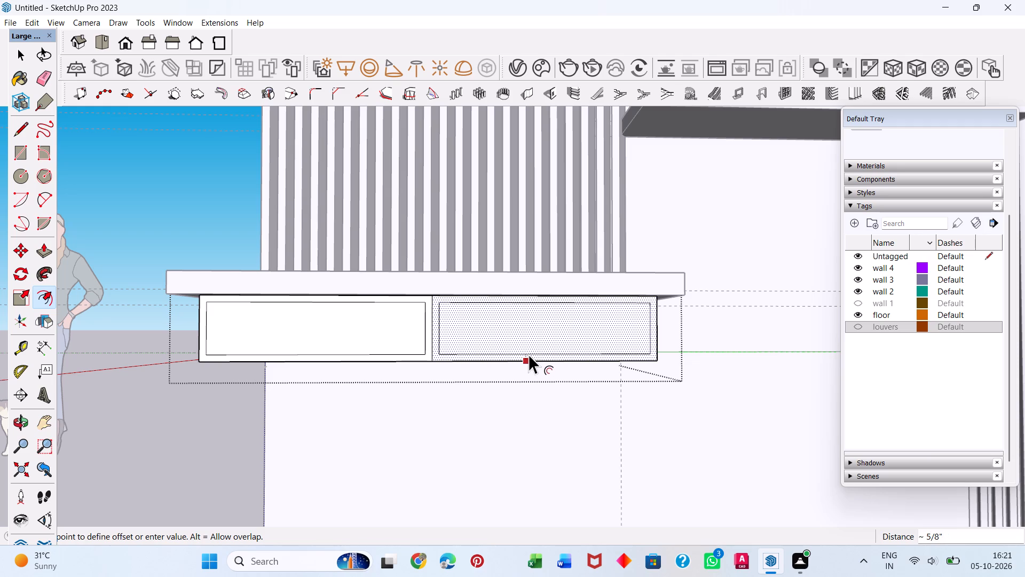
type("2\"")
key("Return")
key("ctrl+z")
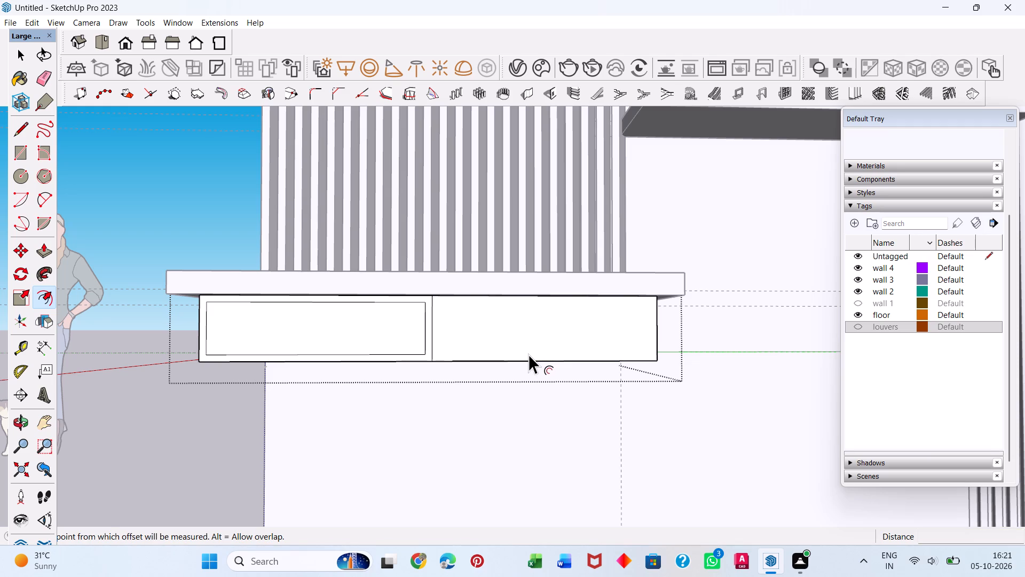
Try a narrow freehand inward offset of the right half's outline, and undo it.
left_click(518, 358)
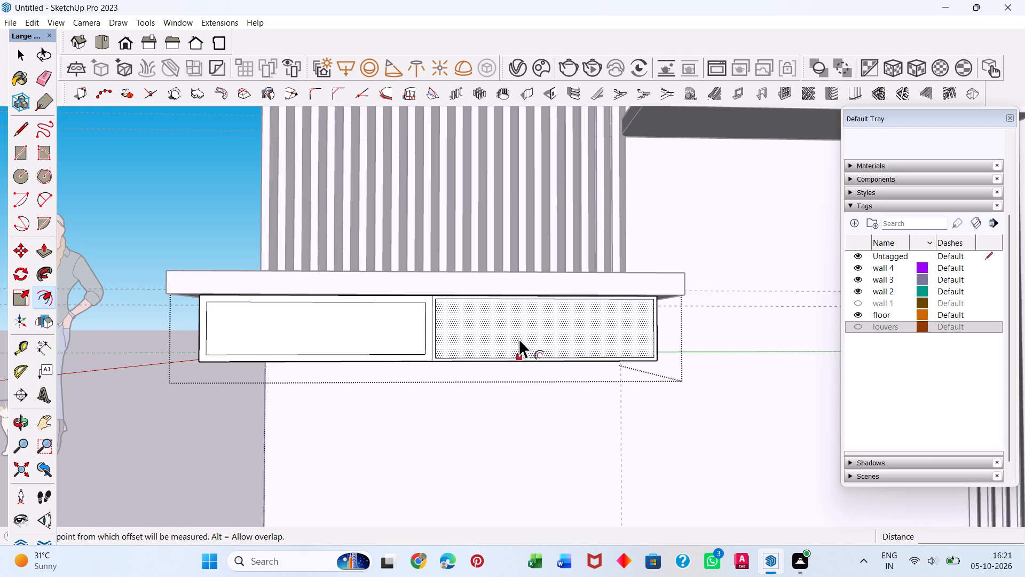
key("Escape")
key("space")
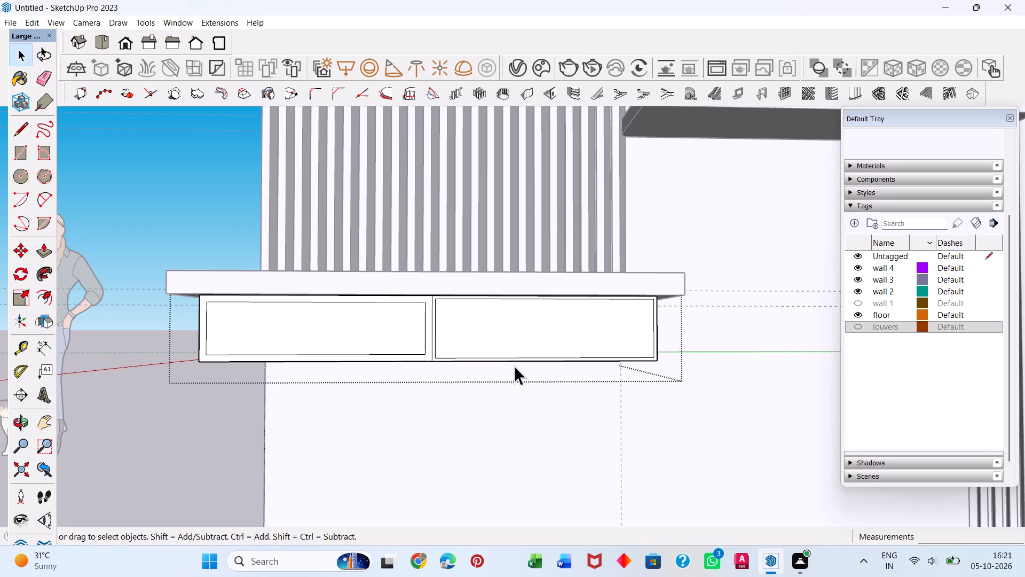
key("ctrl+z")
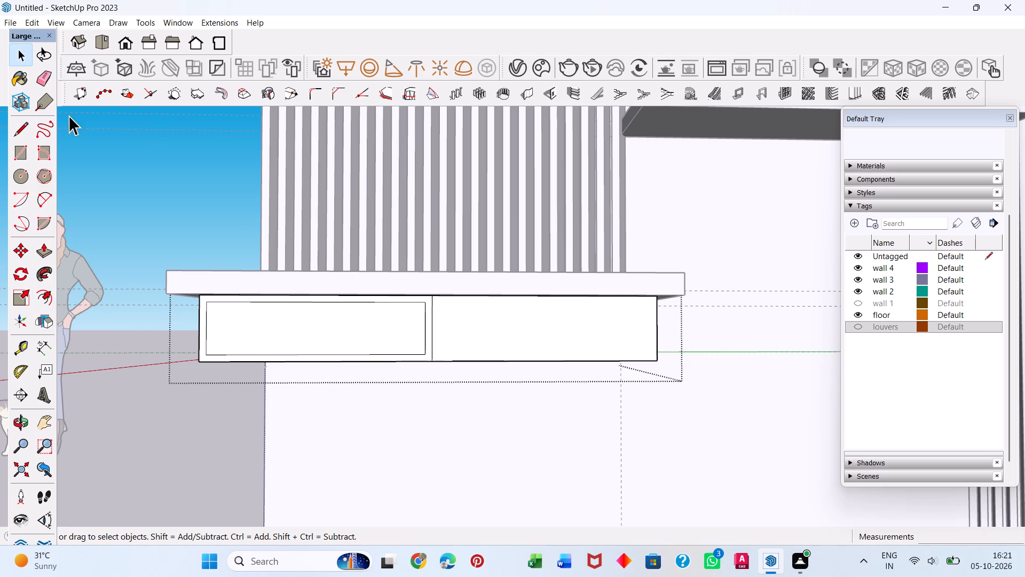
Measure the border width between the left half's inset outline and the box's bottom edge, and undo the leftover guide.
left_click(25, 343)
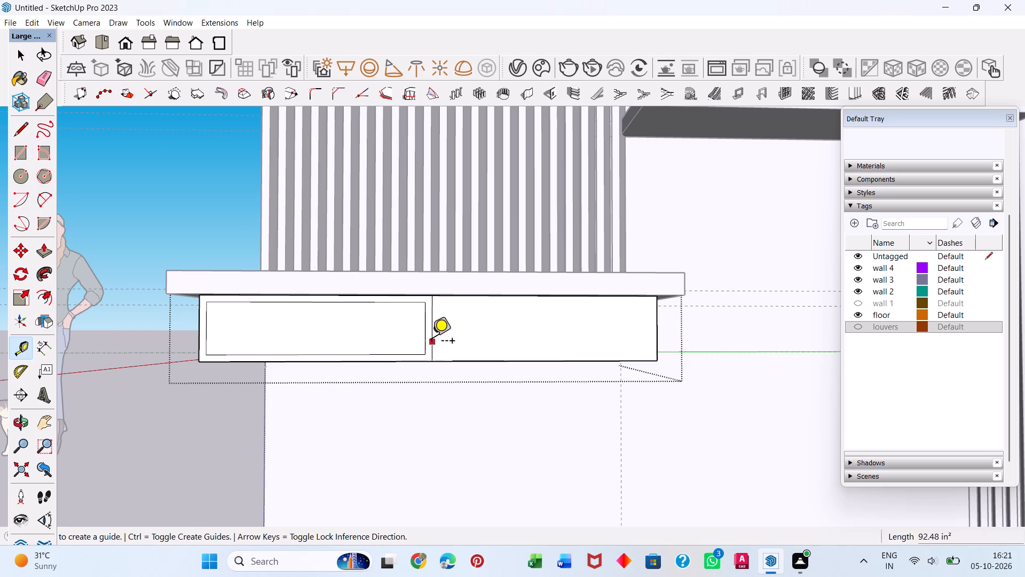
left_click(425, 328)
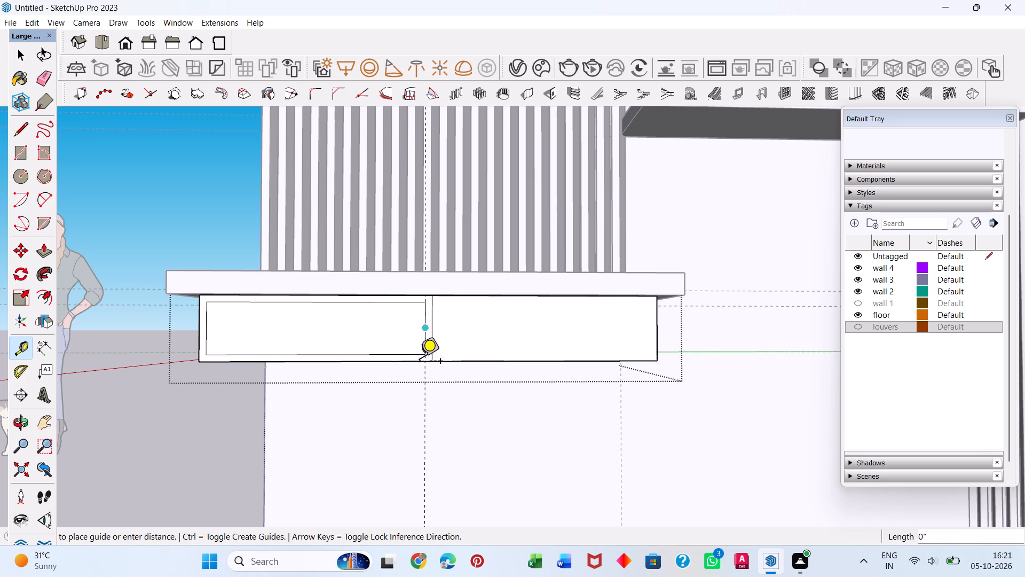
key("Escape")
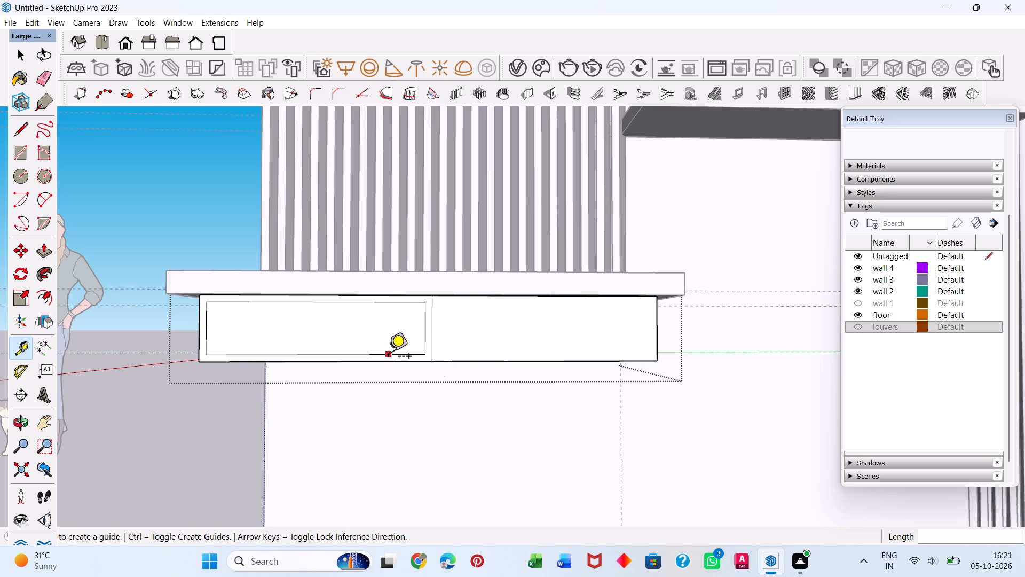
left_click(388, 358)
scroll(383, 369, "up", 9)
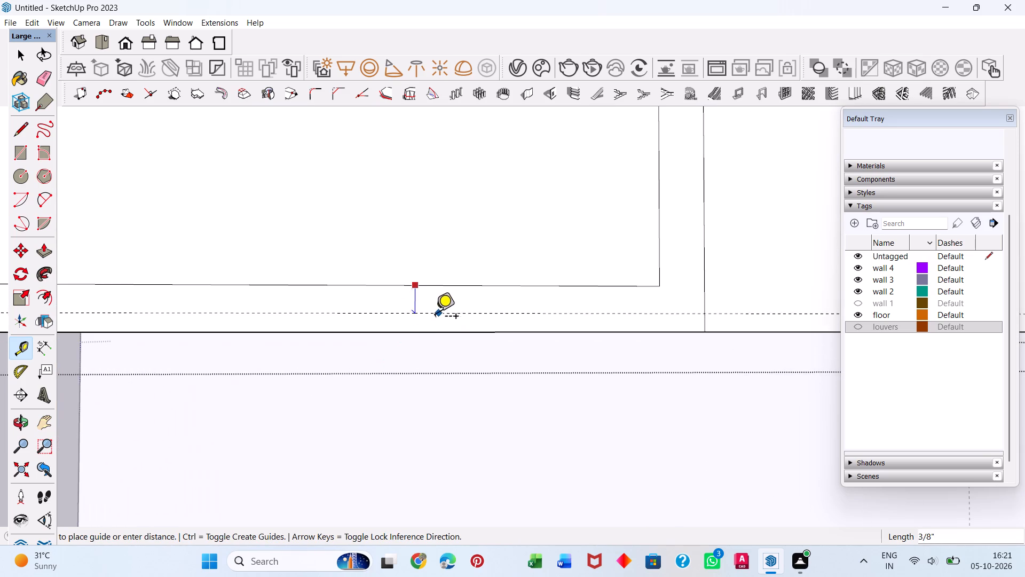
left_click(421, 336)
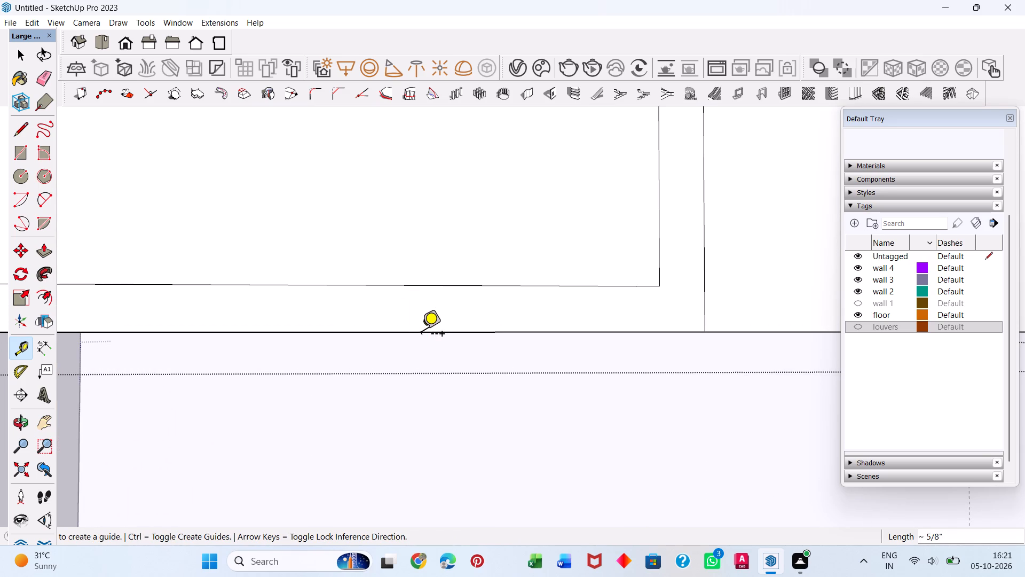
key("Escape")
key("ctrl+z")
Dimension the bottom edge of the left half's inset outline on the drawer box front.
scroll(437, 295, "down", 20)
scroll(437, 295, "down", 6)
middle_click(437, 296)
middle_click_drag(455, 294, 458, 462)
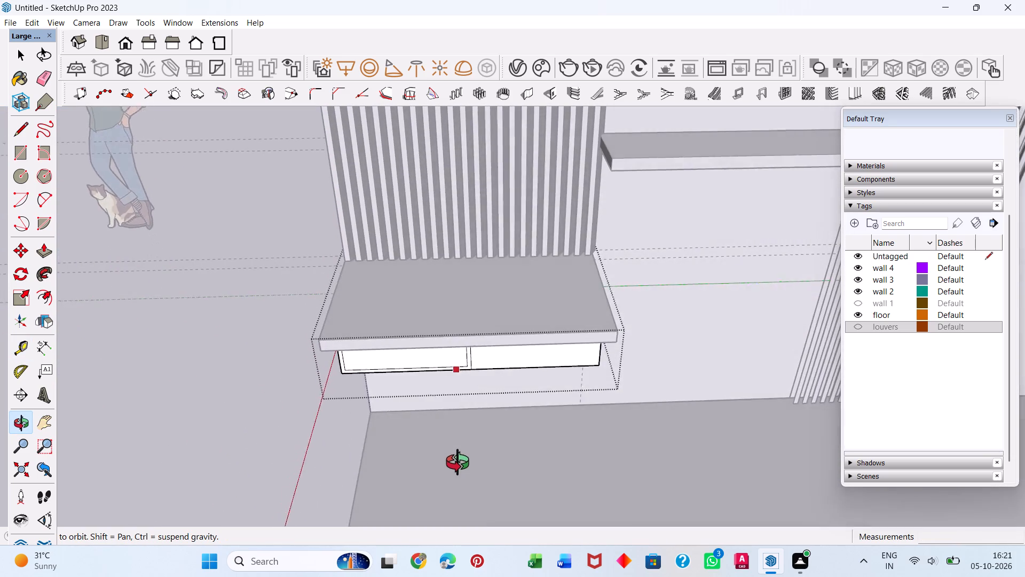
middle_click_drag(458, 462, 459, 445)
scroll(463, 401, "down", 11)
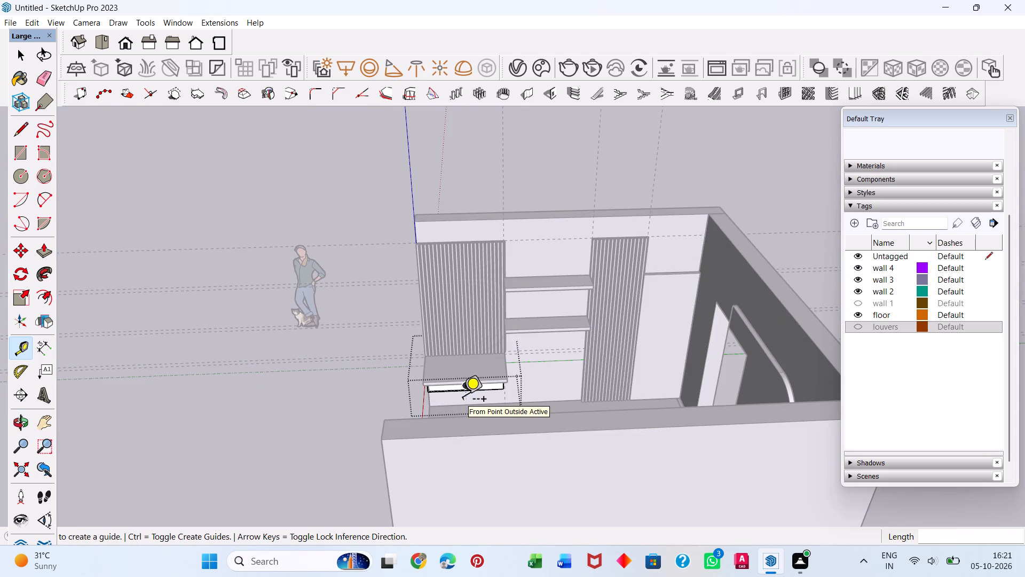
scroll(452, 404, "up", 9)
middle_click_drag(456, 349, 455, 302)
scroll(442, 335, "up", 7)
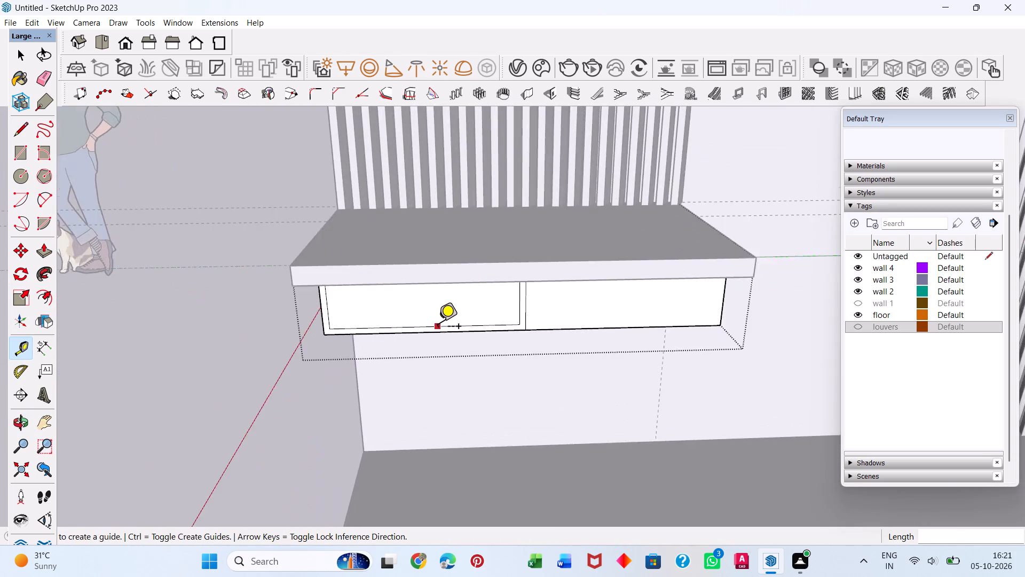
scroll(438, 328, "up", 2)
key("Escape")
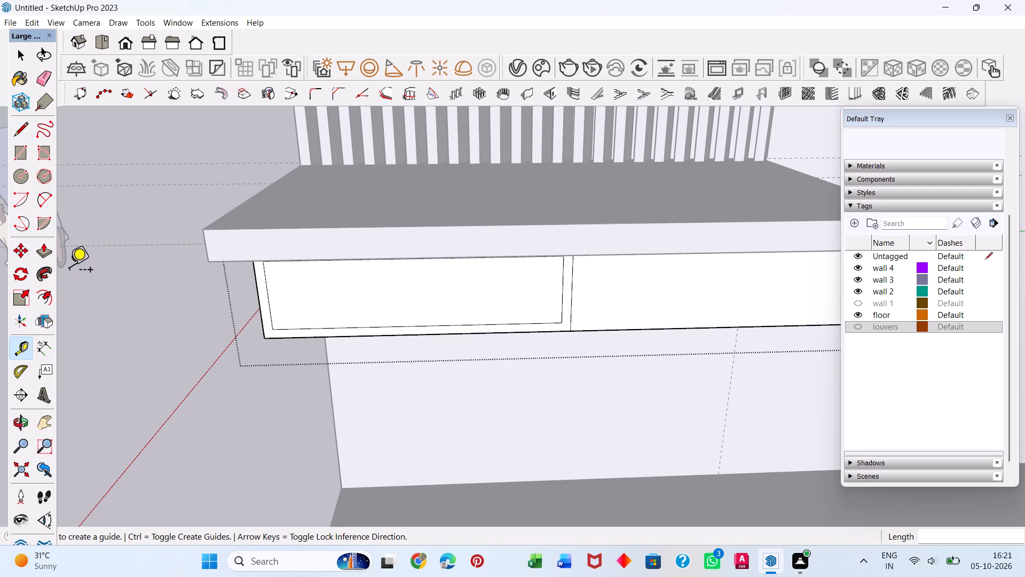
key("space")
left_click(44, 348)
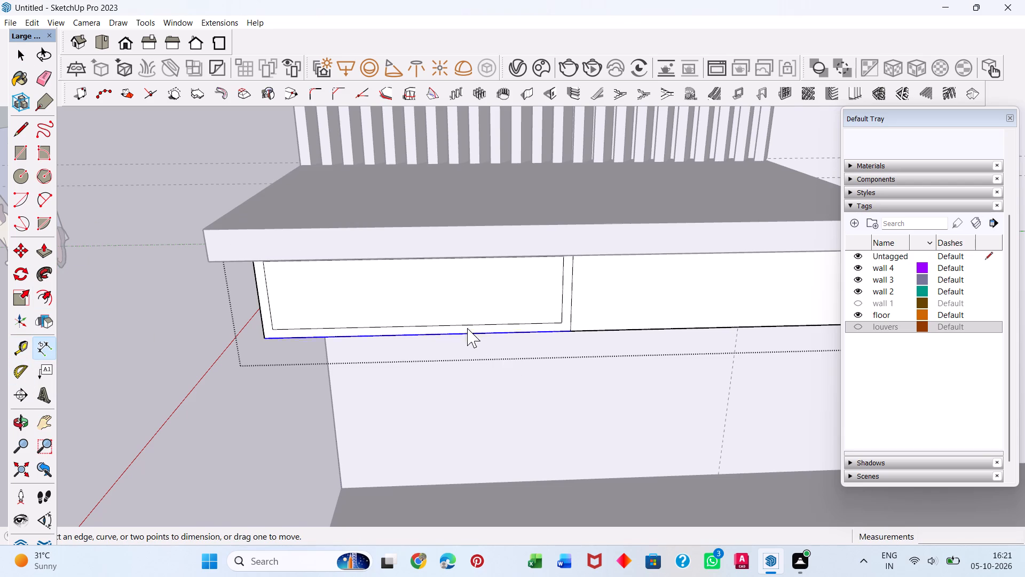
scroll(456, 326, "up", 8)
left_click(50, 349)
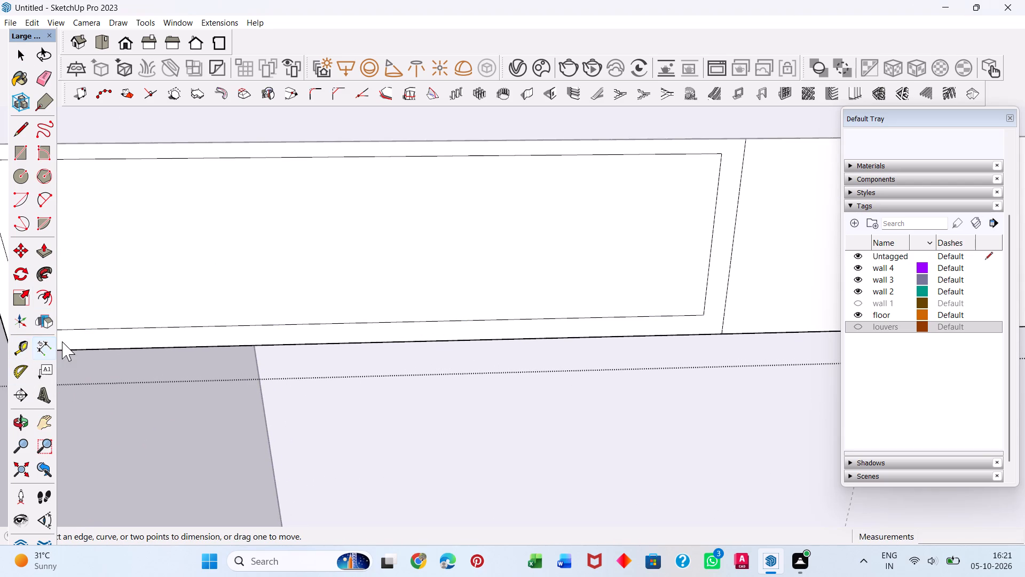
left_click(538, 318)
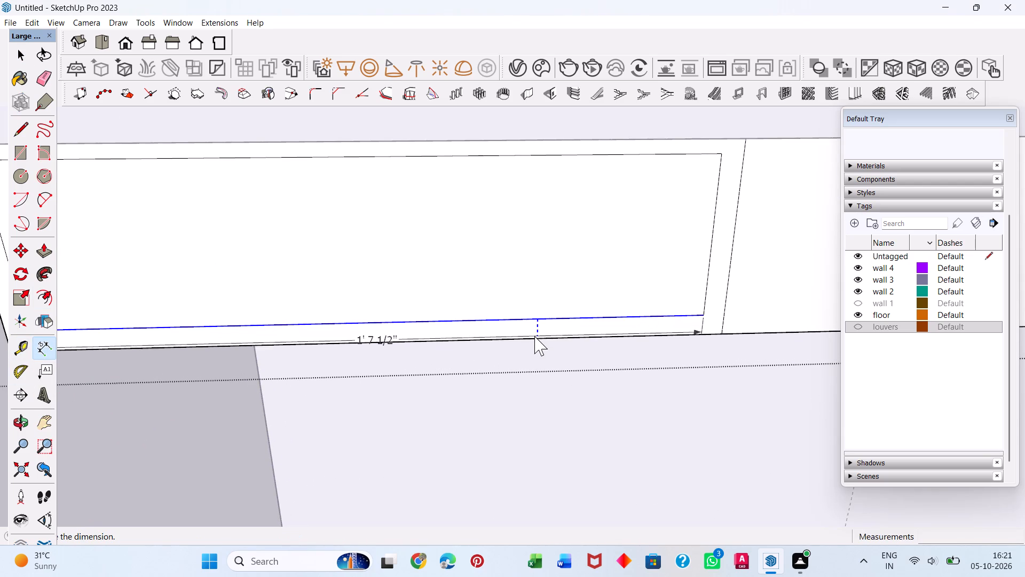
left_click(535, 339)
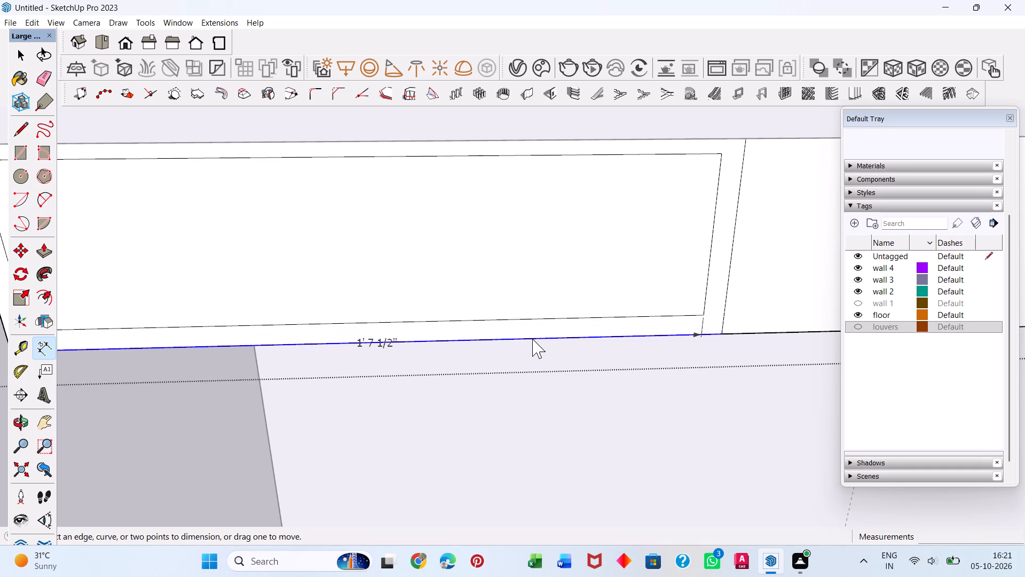
Measure the border width between the left half's inset outline and the centre divider, then discard that dimension and undo the bottom-edge one.
scroll(517, 339, "down", 6)
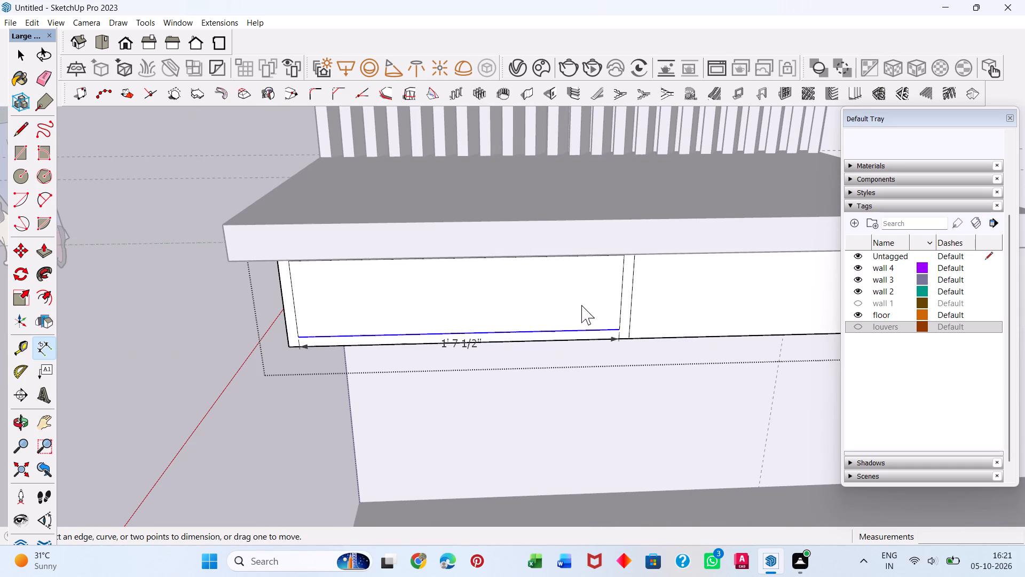
left_click_drag(44, 347, 50, 347)
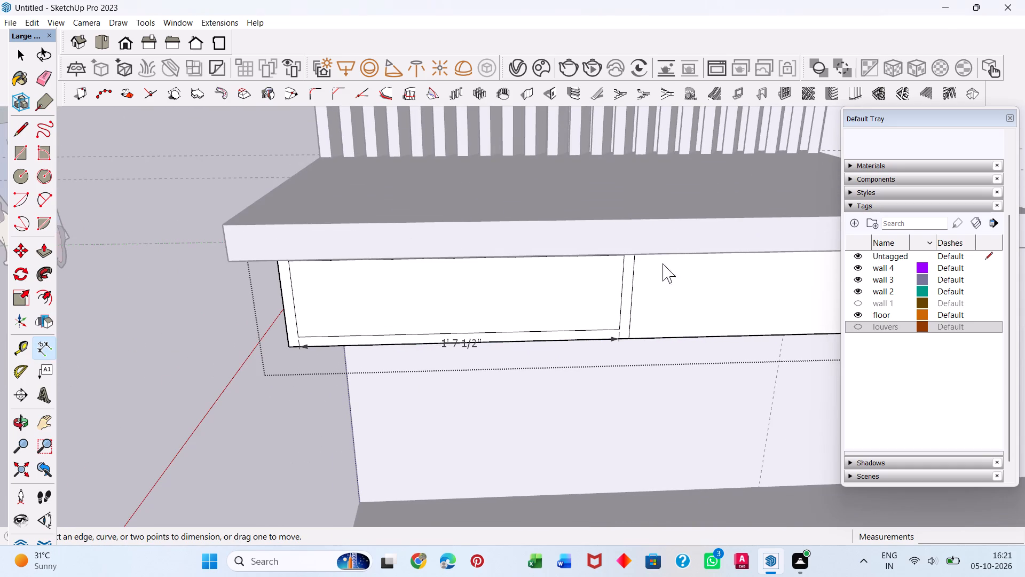
left_click(624, 290)
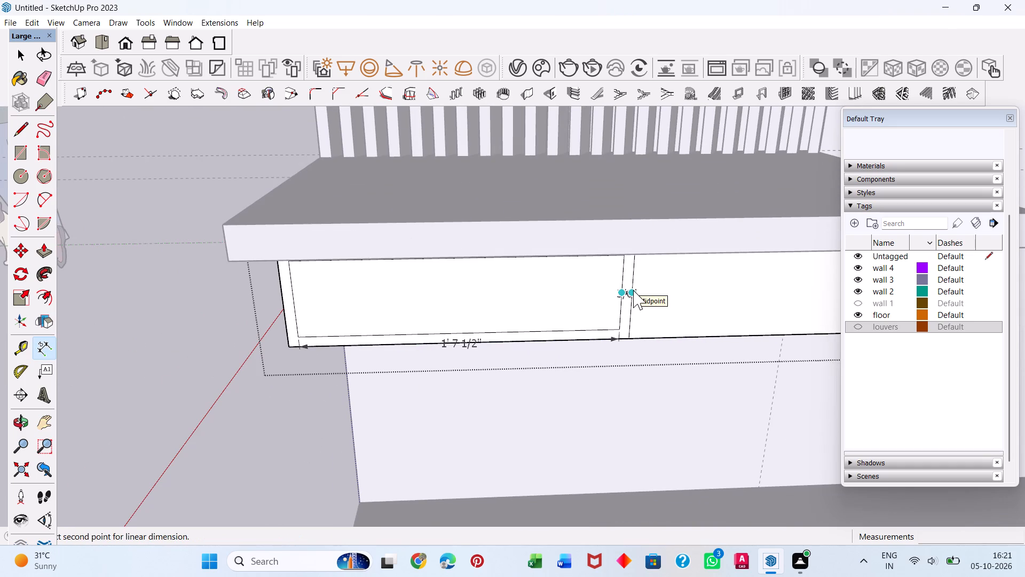
scroll(629, 290, "up", 15)
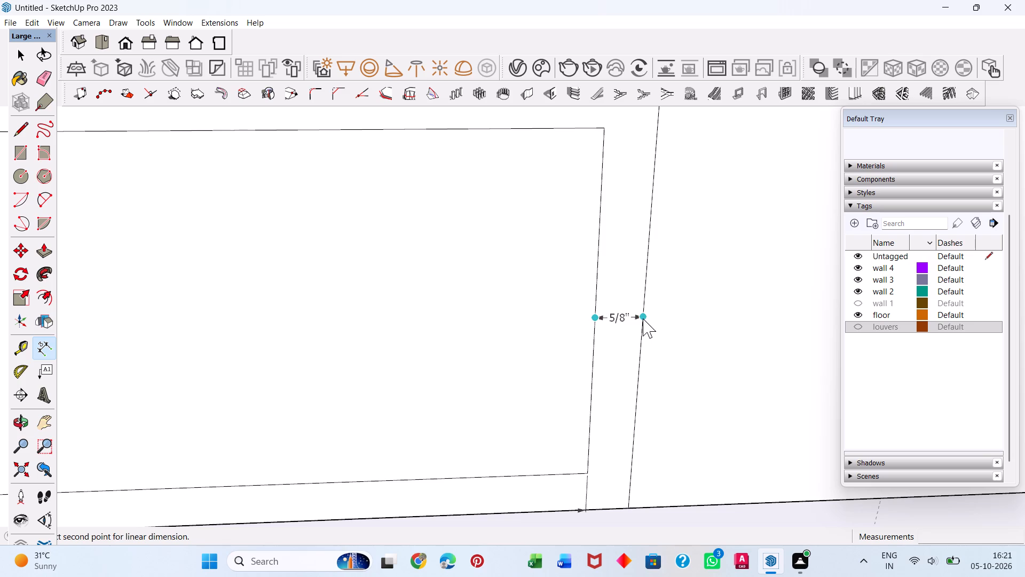
left_click(643, 318)
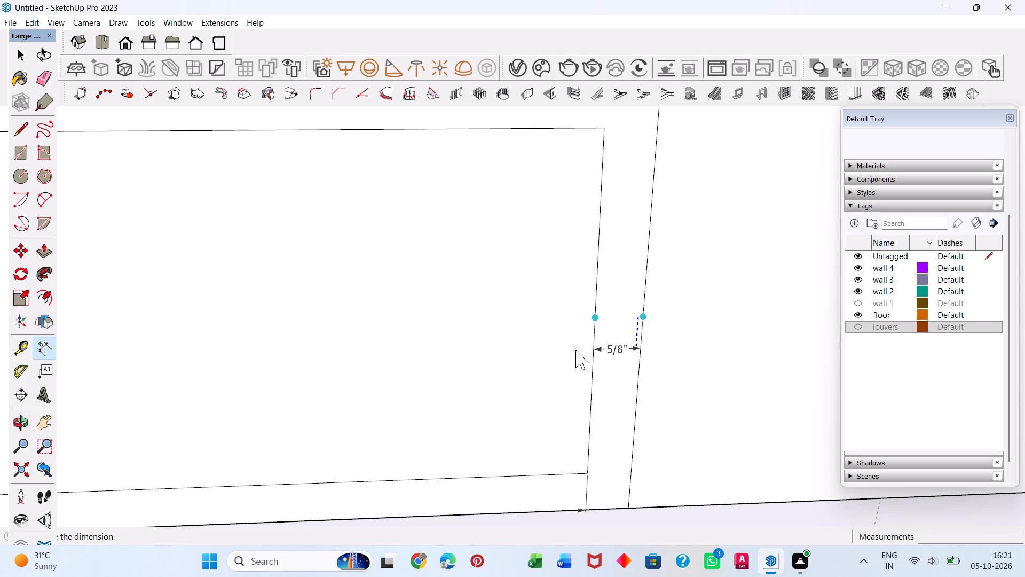
key("space")
scroll(571, 338, "down", 12)
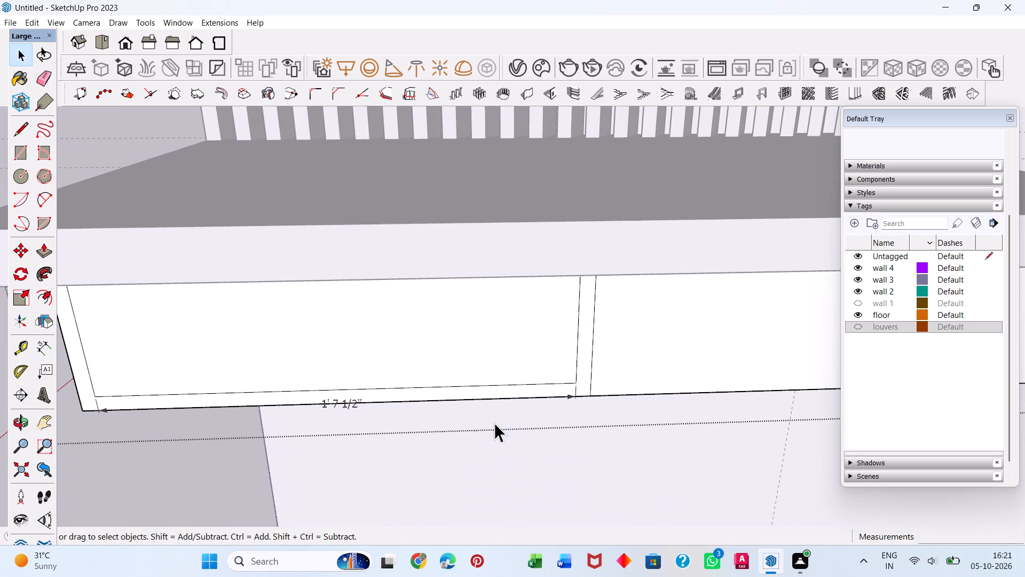
key("ctrl+z")
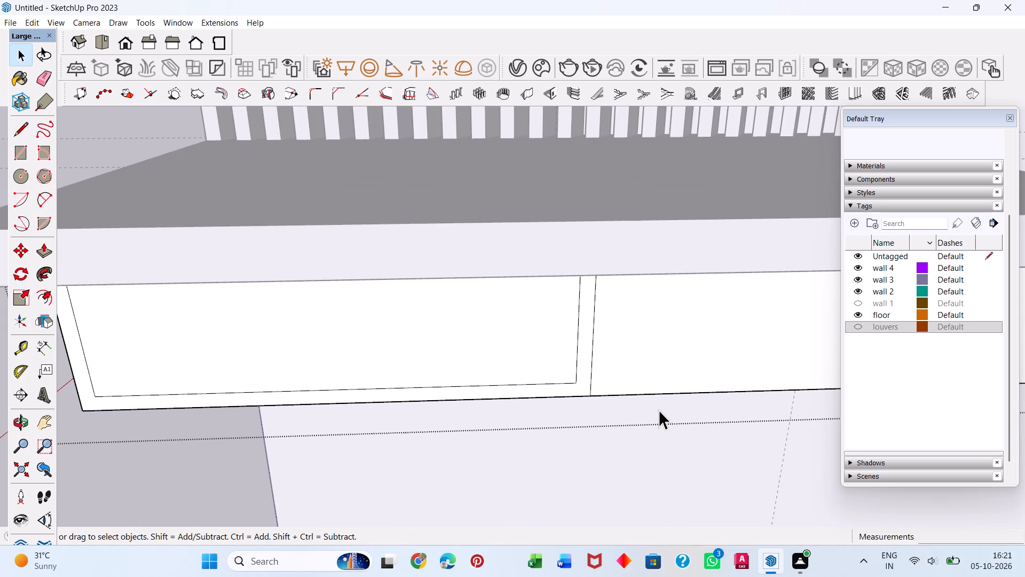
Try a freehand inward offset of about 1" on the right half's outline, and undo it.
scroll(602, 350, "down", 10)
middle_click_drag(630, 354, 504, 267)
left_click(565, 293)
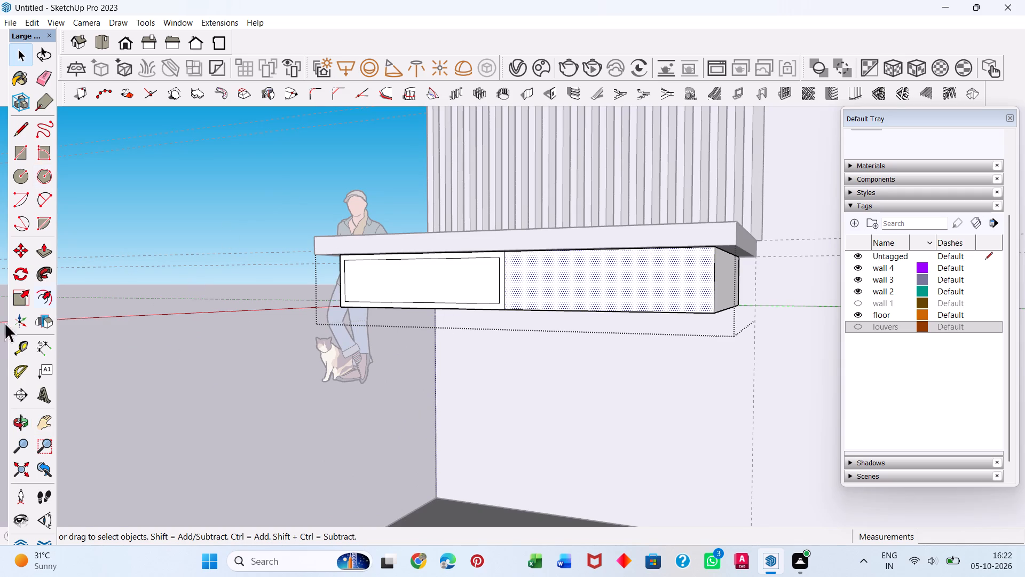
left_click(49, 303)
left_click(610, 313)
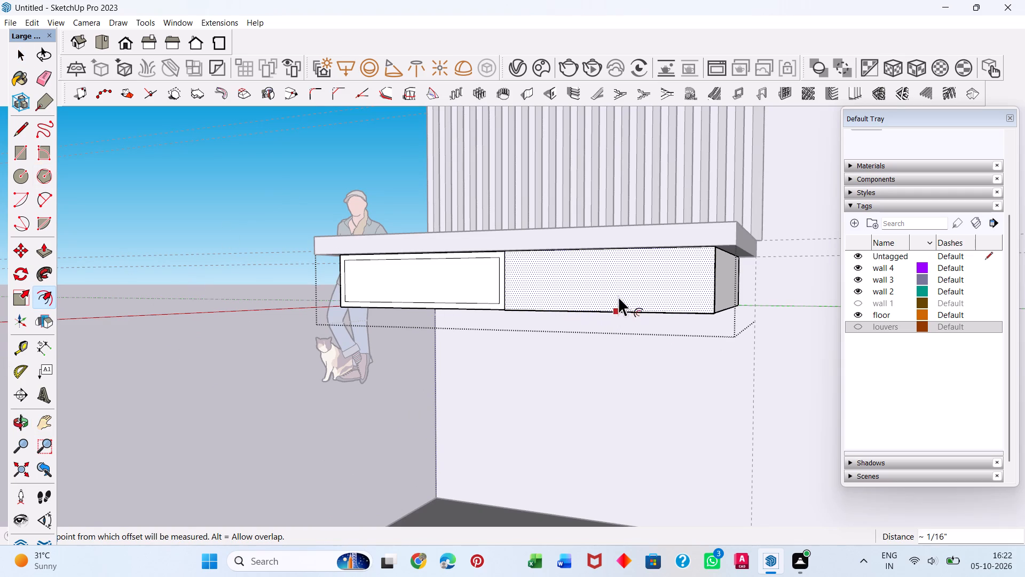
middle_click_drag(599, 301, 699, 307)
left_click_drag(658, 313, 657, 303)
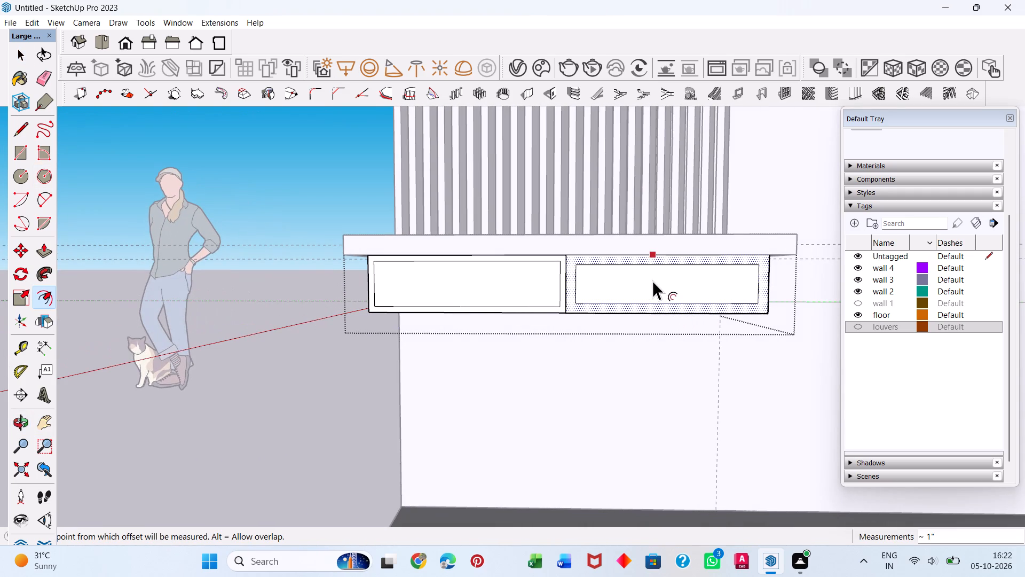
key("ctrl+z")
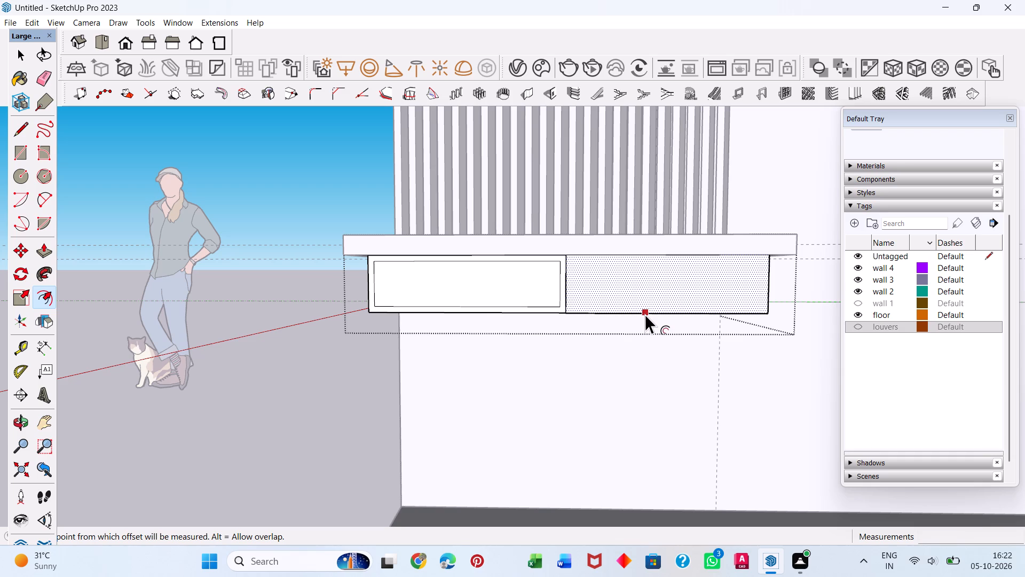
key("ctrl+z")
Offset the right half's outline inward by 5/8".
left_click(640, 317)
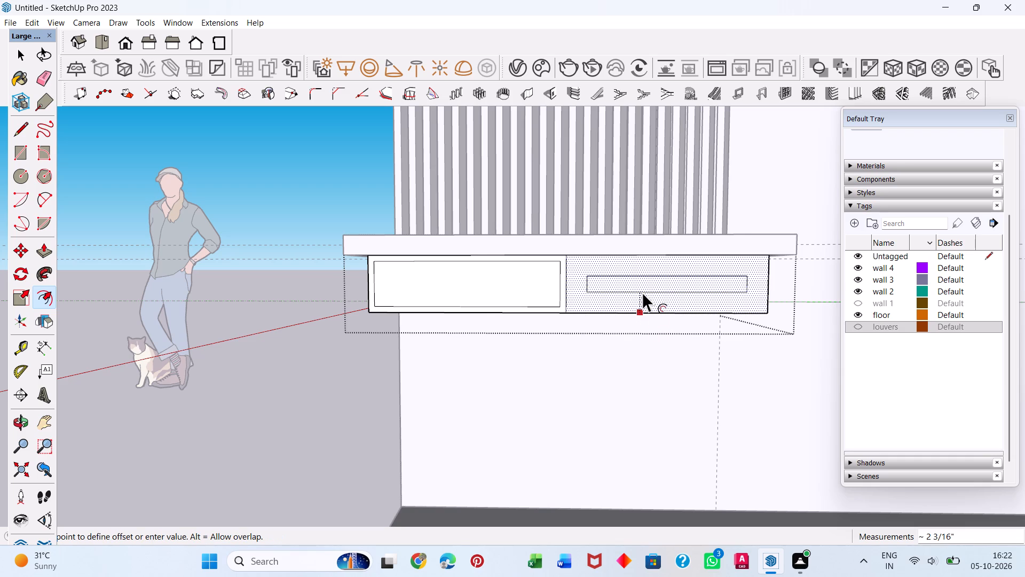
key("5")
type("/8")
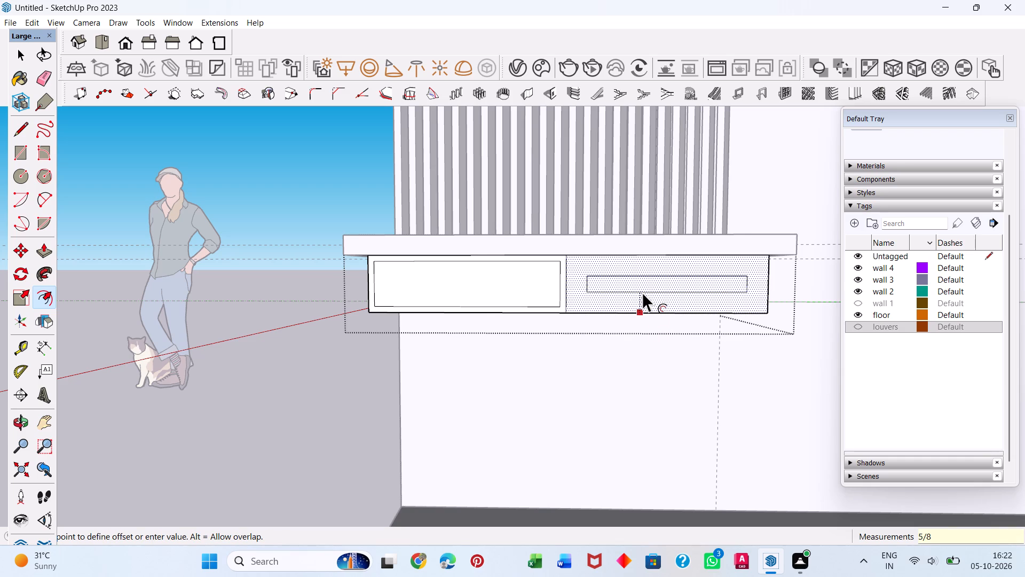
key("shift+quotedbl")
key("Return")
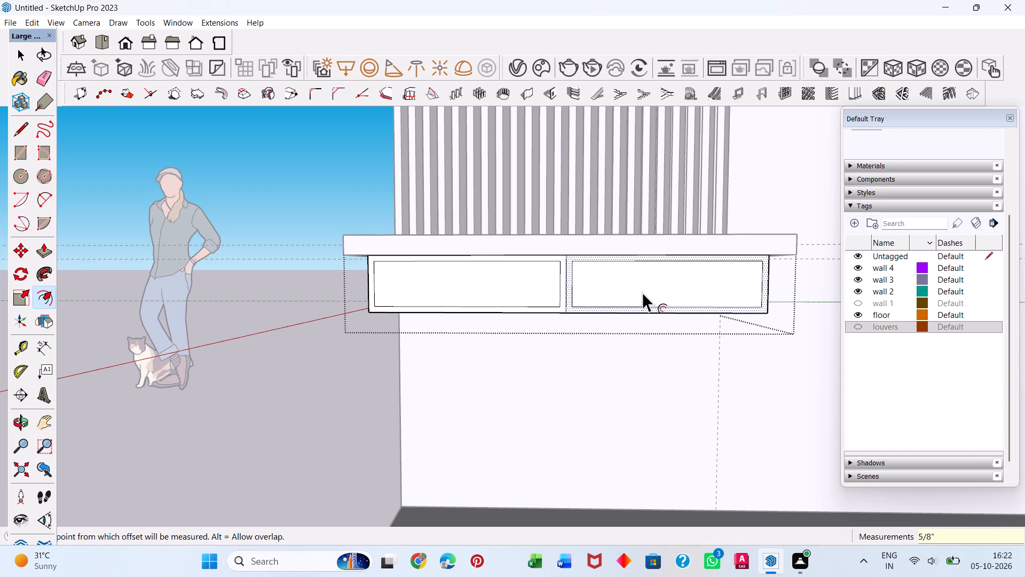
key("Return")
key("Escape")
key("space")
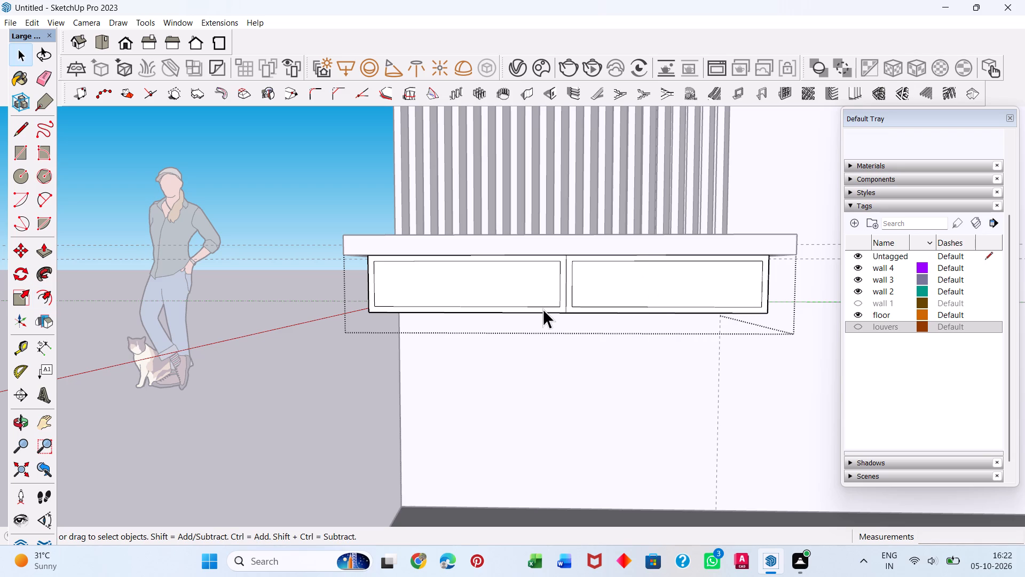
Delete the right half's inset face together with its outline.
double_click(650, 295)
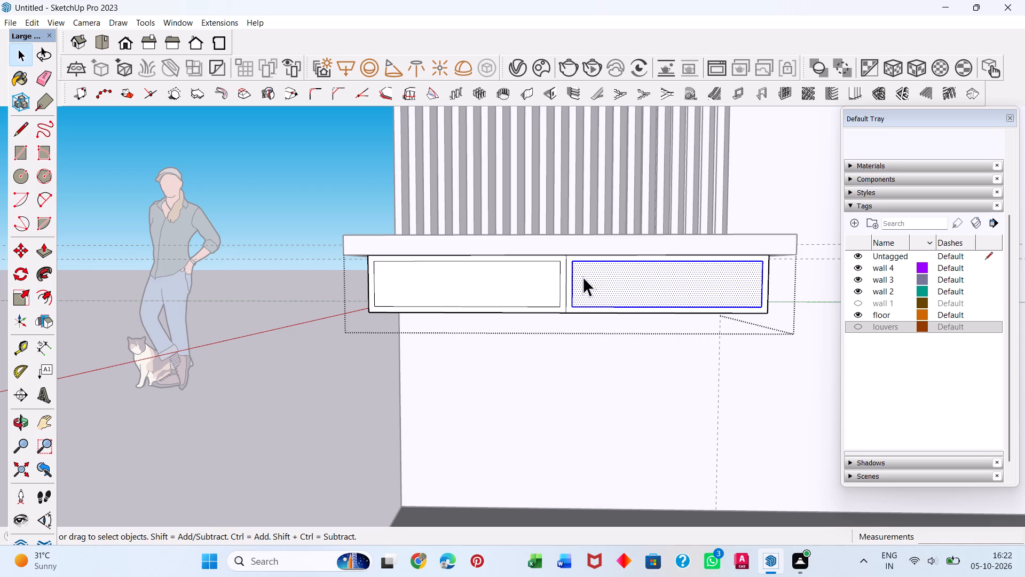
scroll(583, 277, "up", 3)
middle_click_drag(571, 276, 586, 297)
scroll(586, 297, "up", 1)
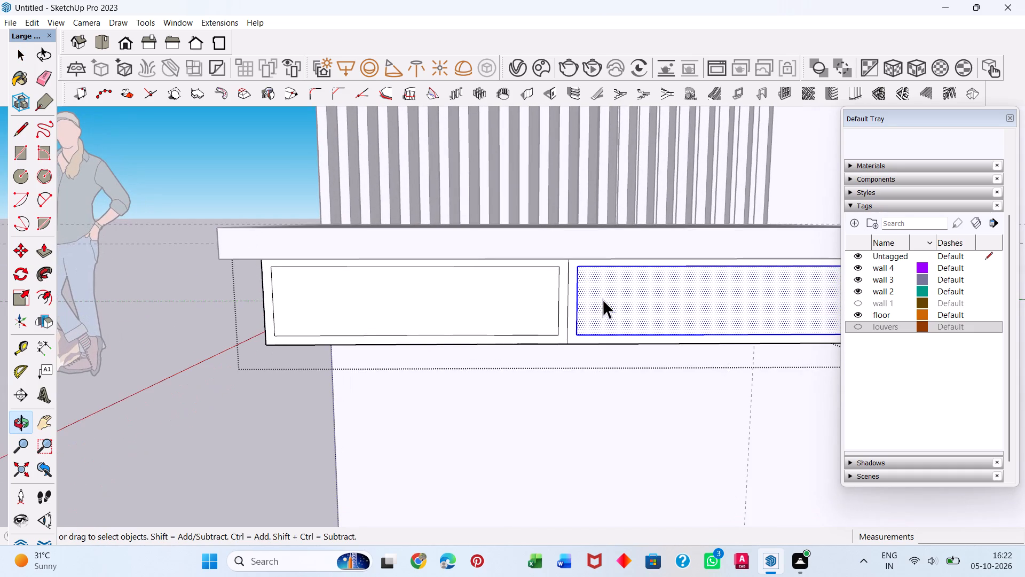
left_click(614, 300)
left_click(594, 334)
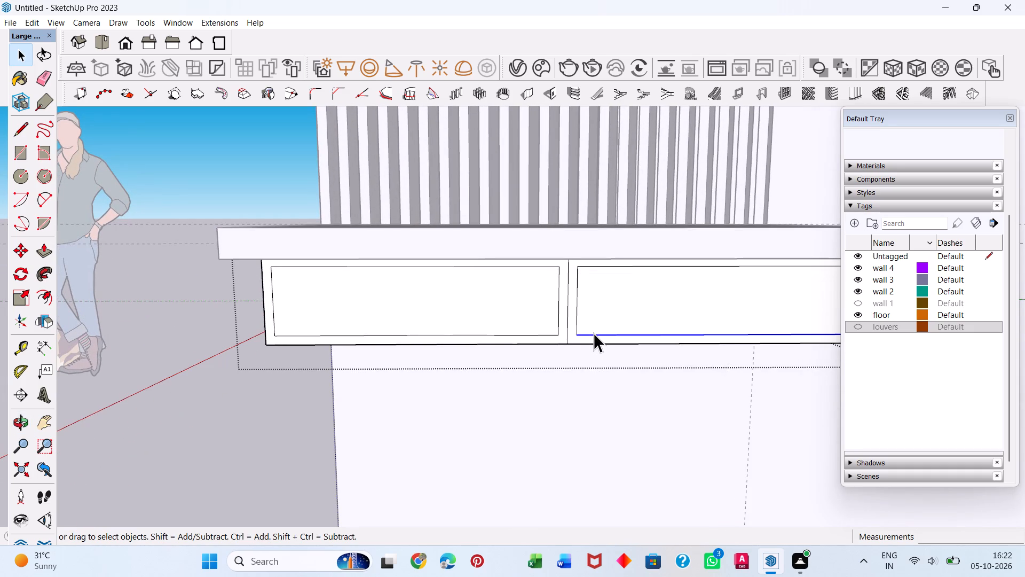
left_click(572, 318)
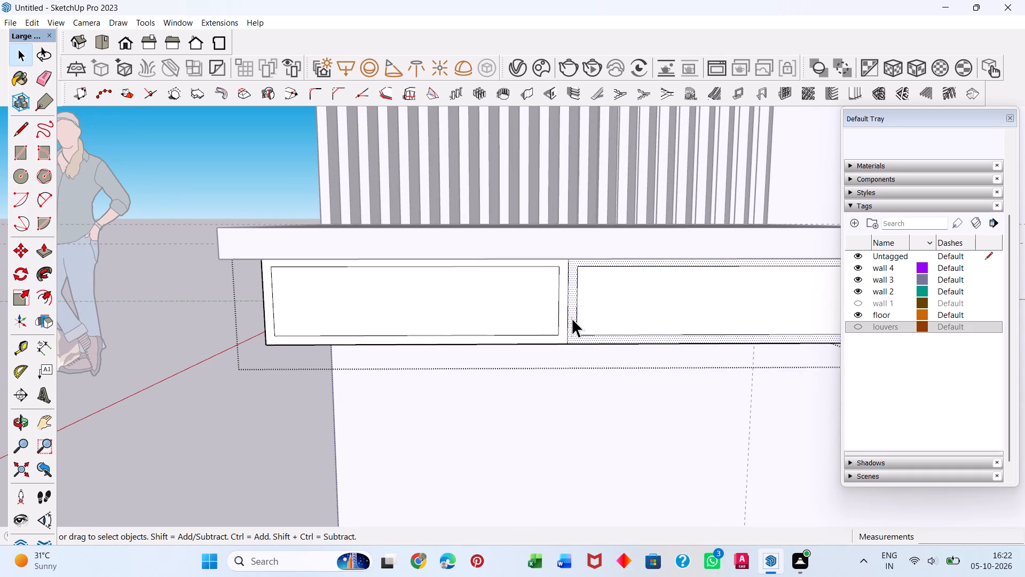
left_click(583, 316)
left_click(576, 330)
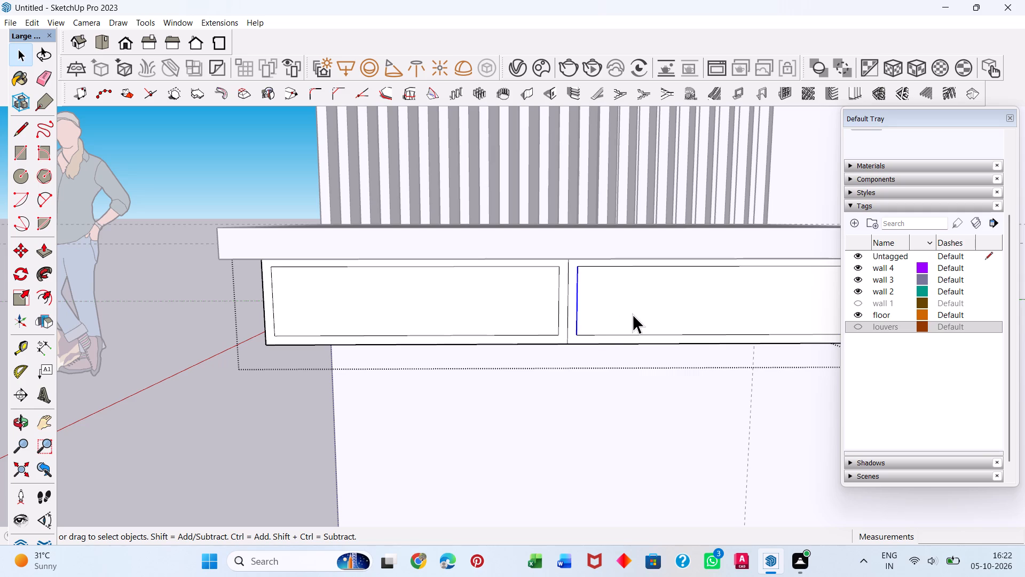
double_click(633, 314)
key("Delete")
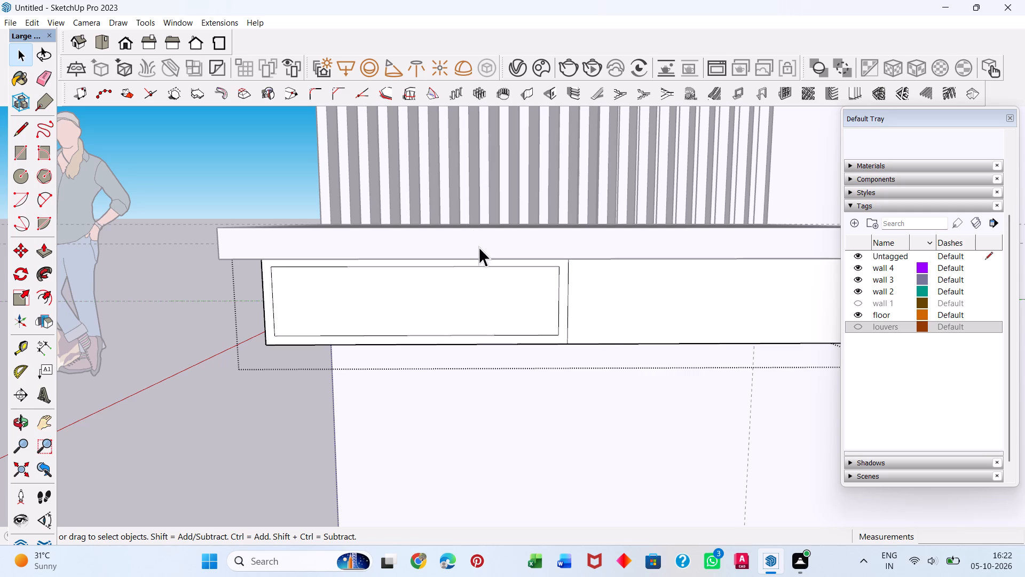
Push the left half's inset face 2' into the drawer box to hollow out the compartment.
left_click(467, 303)
key("p")
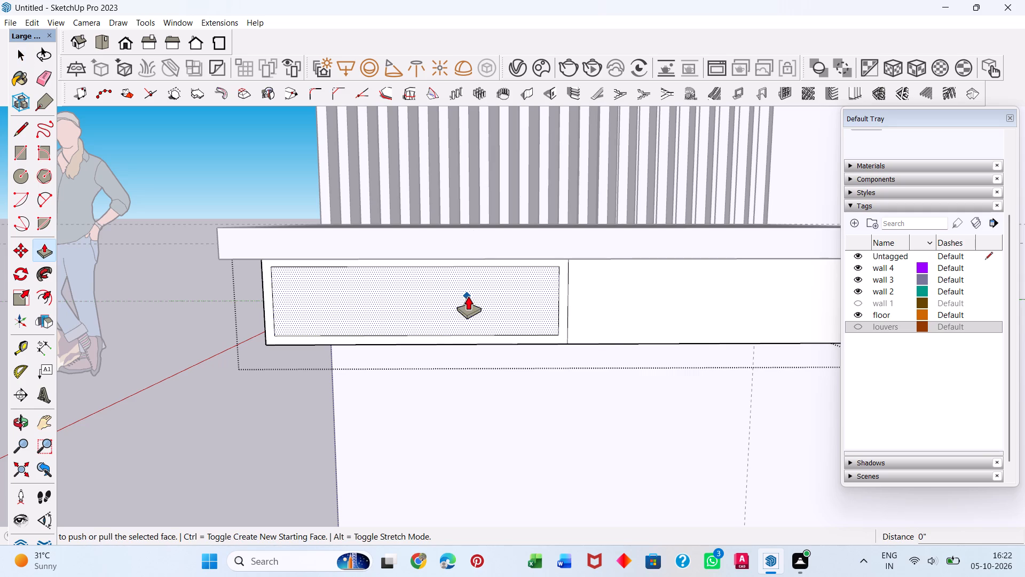
left_click(467, 321)
type("2'")
key("Return")
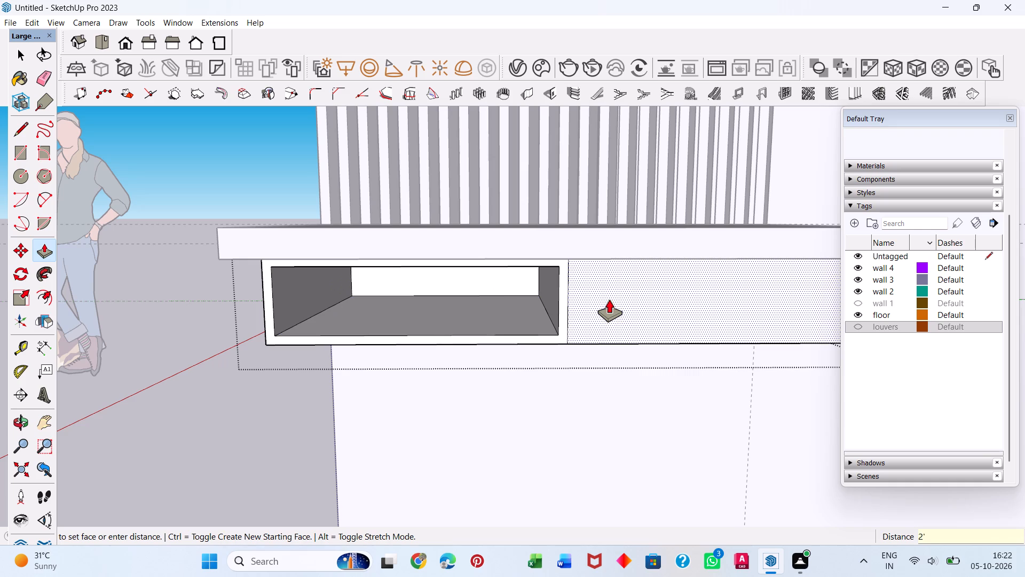
key("Escape")
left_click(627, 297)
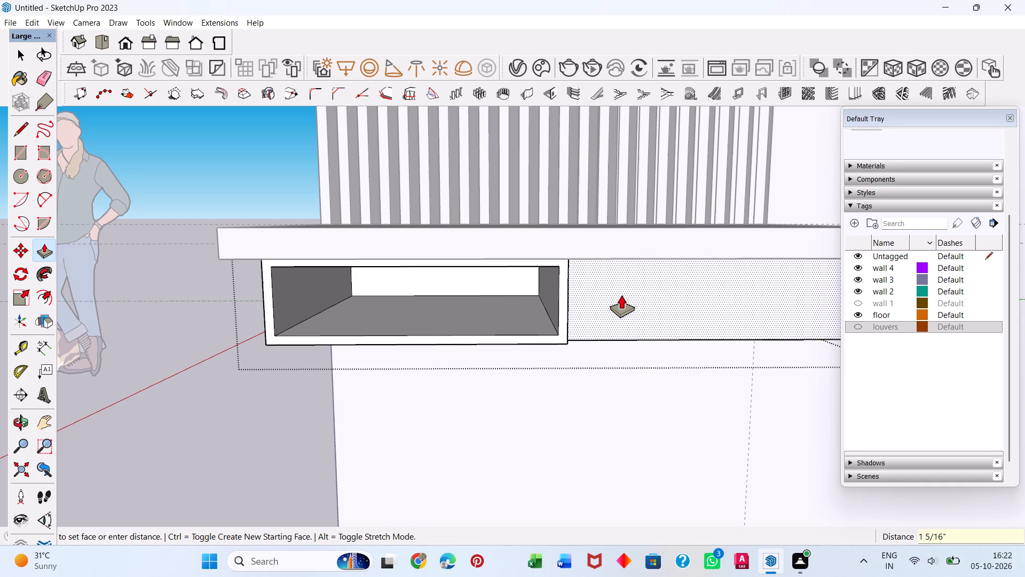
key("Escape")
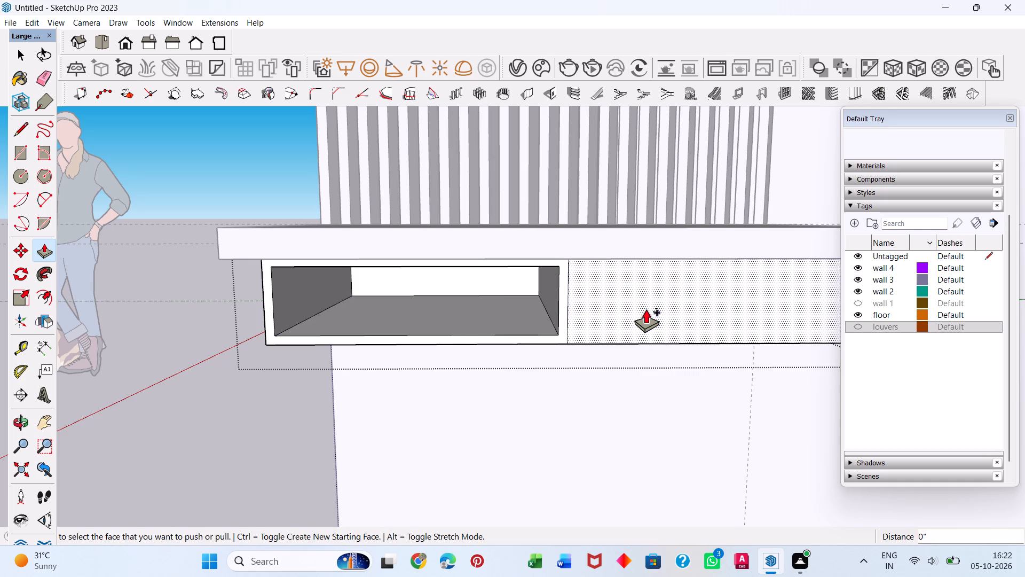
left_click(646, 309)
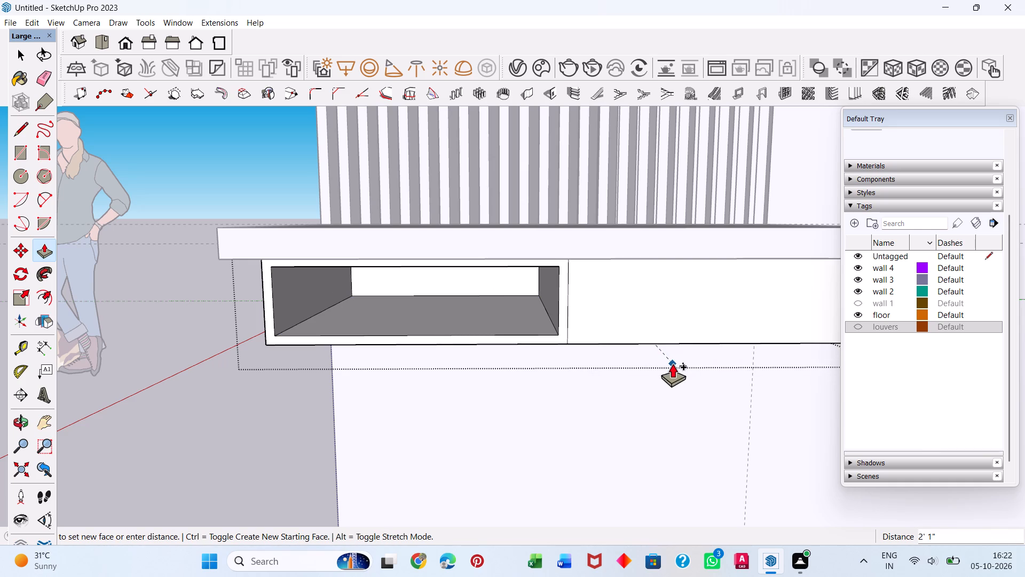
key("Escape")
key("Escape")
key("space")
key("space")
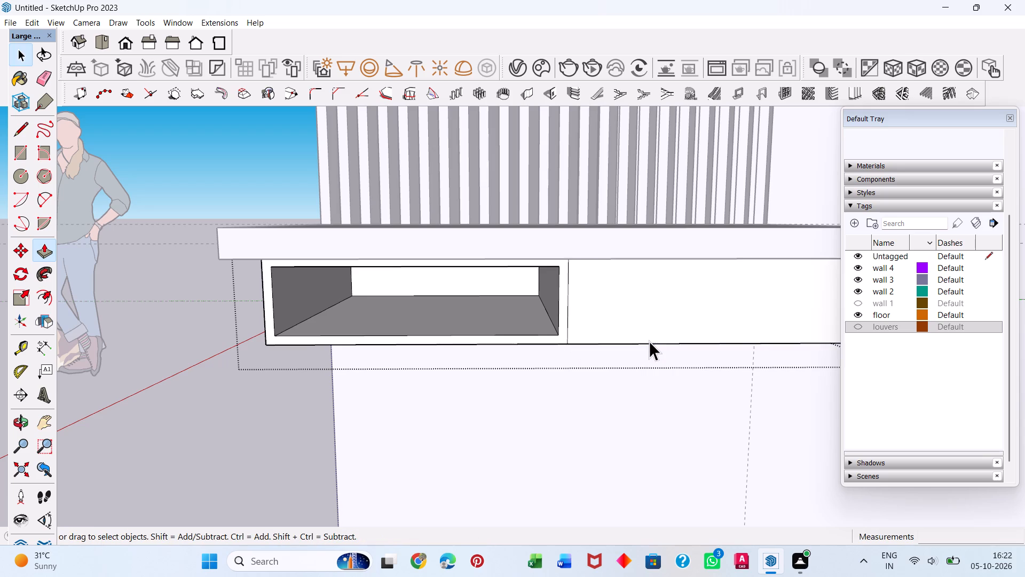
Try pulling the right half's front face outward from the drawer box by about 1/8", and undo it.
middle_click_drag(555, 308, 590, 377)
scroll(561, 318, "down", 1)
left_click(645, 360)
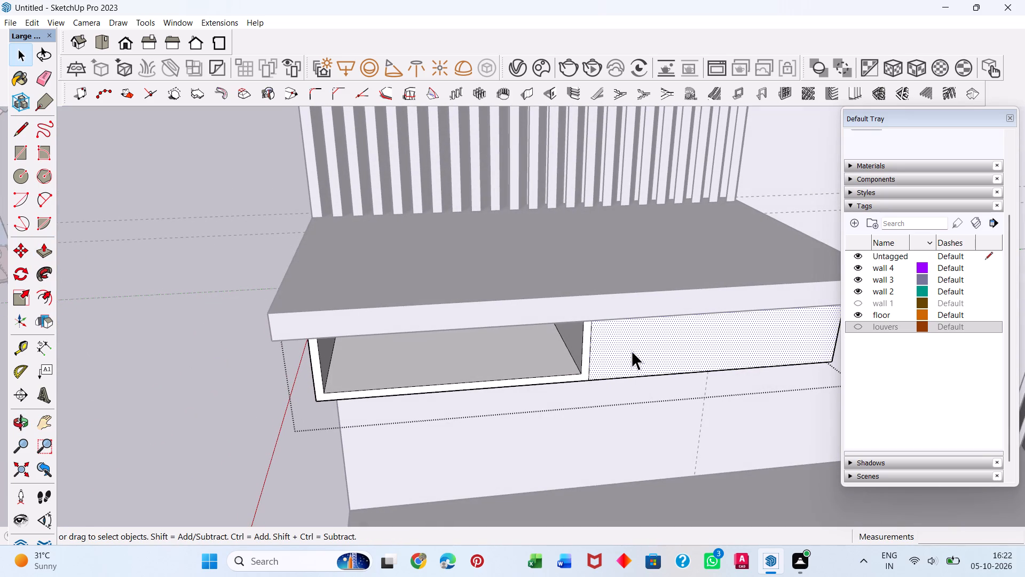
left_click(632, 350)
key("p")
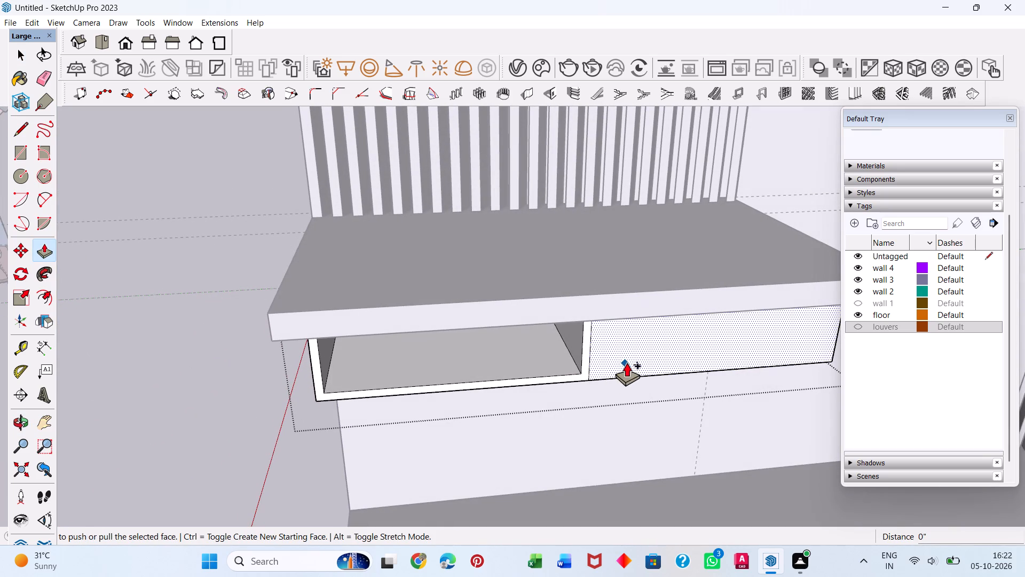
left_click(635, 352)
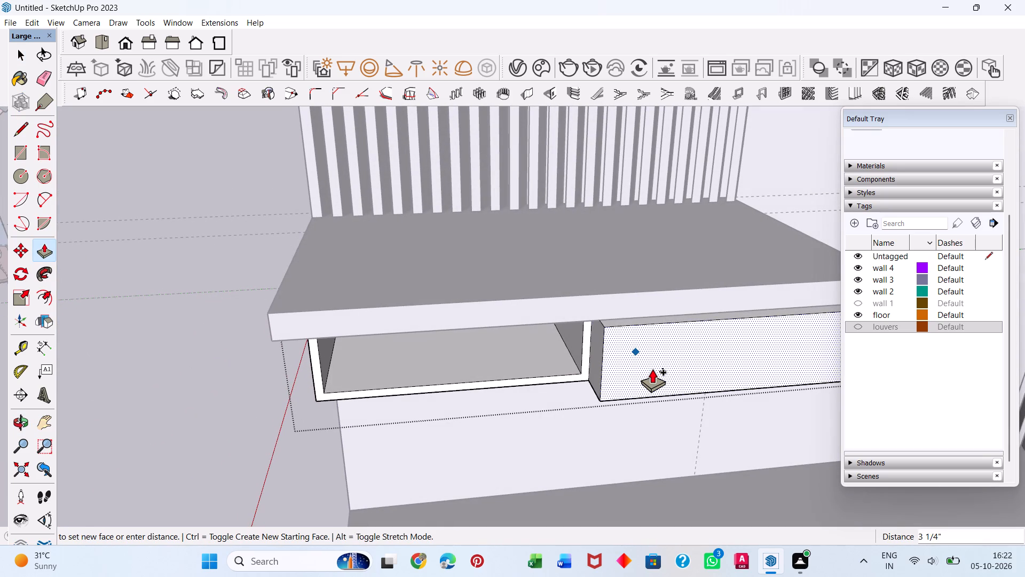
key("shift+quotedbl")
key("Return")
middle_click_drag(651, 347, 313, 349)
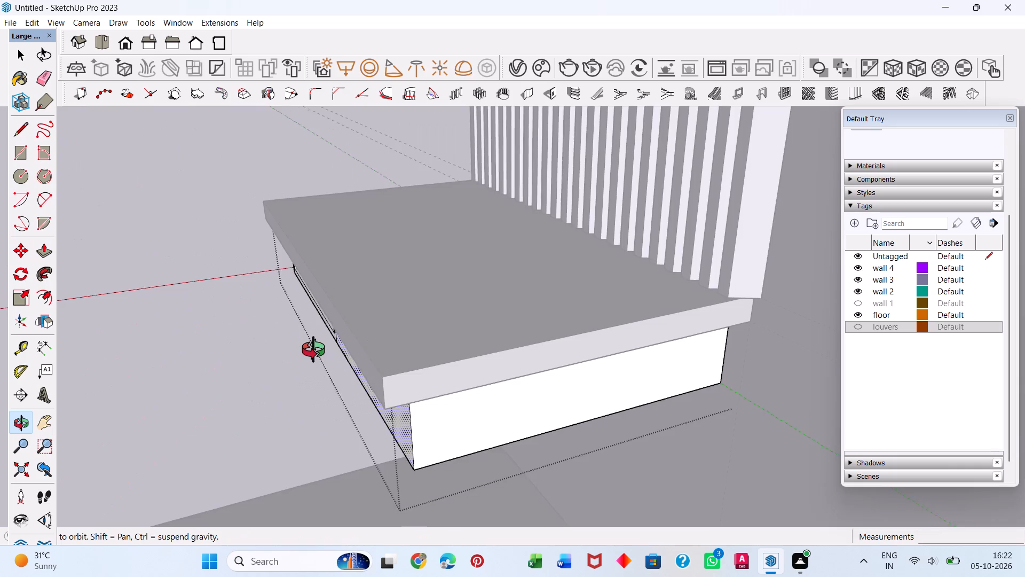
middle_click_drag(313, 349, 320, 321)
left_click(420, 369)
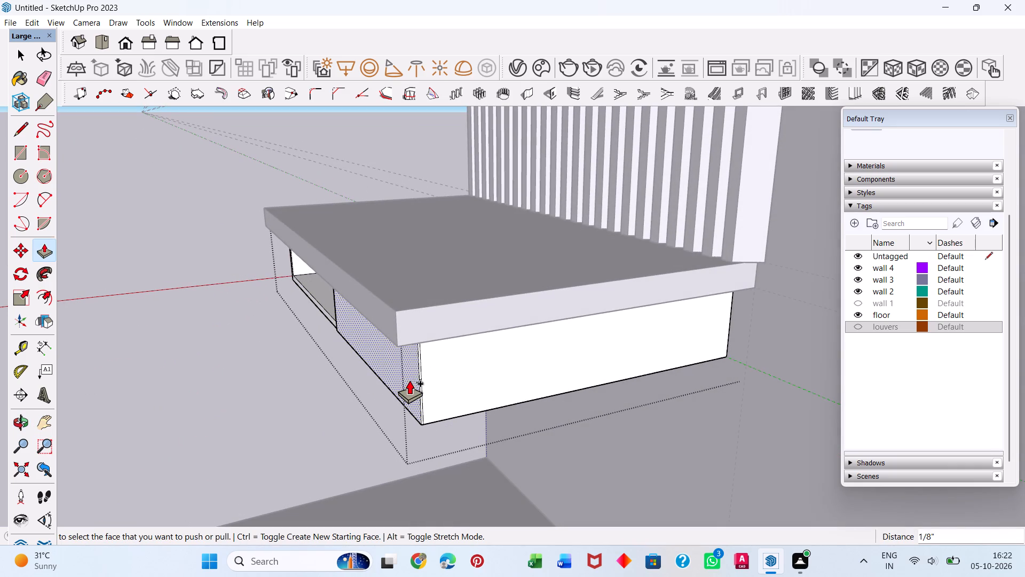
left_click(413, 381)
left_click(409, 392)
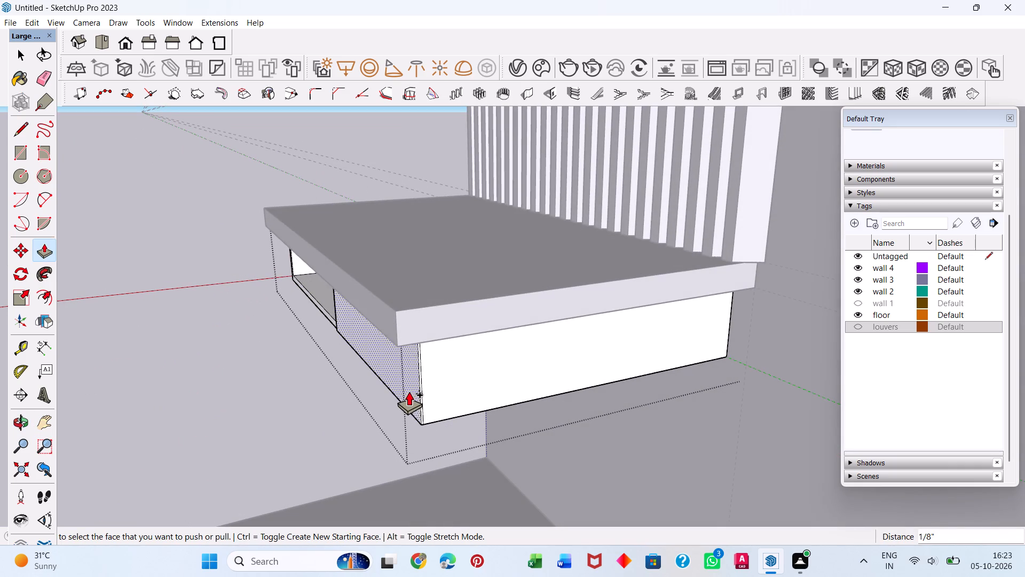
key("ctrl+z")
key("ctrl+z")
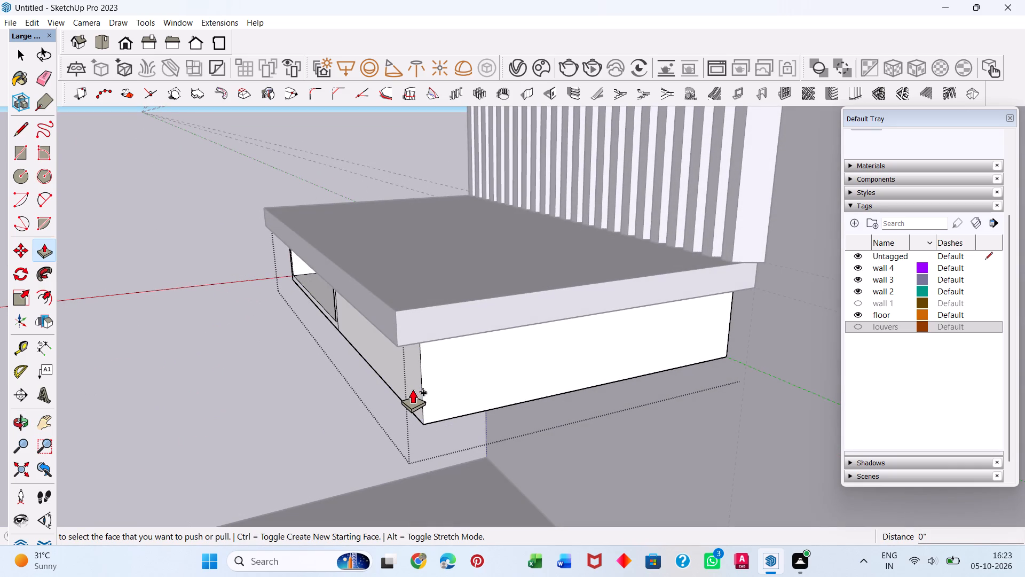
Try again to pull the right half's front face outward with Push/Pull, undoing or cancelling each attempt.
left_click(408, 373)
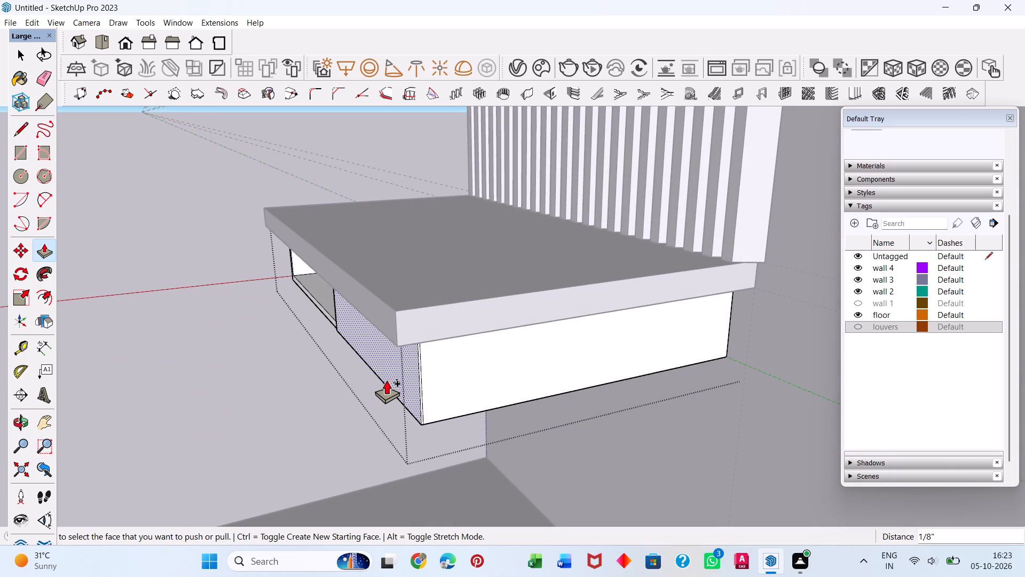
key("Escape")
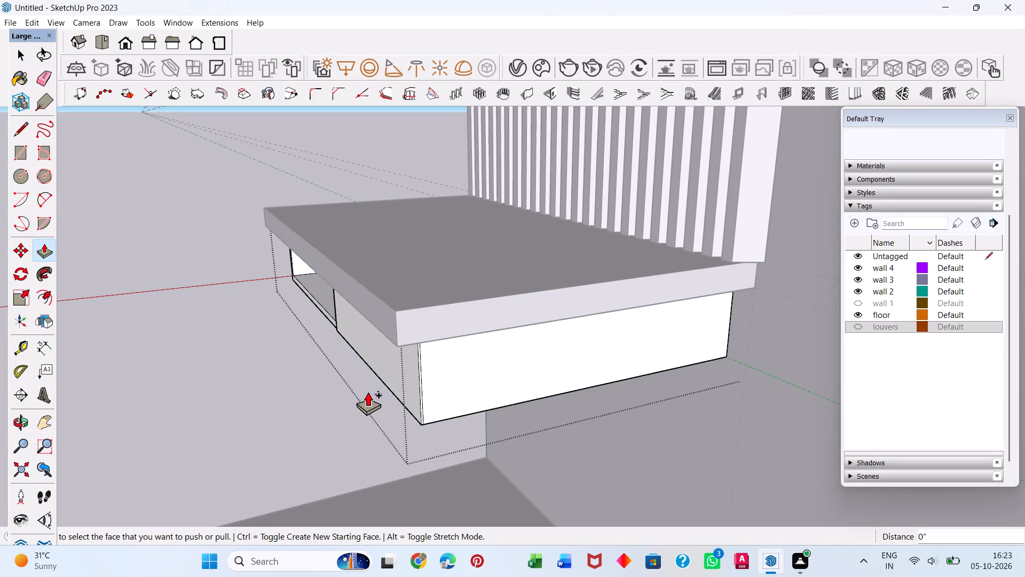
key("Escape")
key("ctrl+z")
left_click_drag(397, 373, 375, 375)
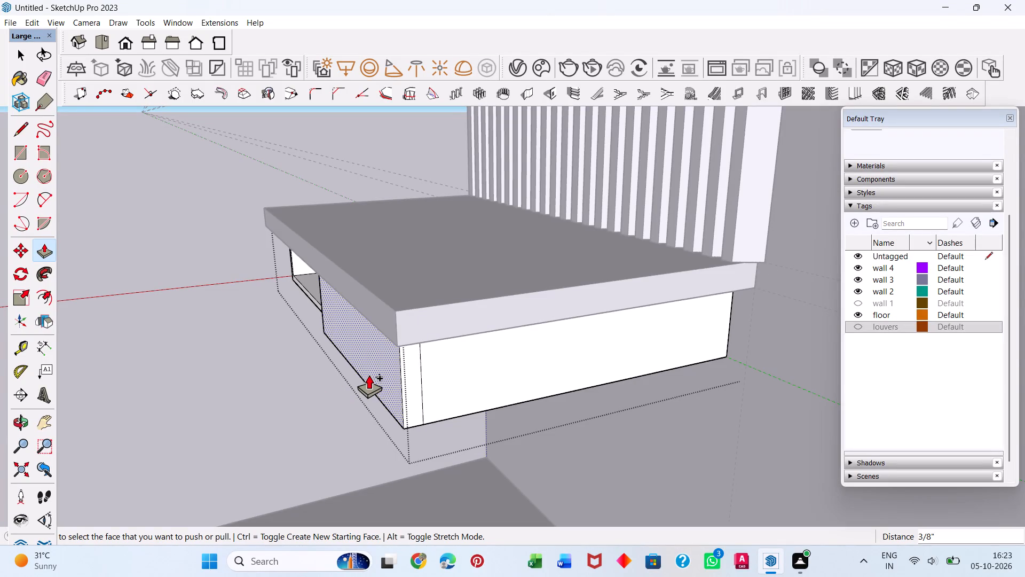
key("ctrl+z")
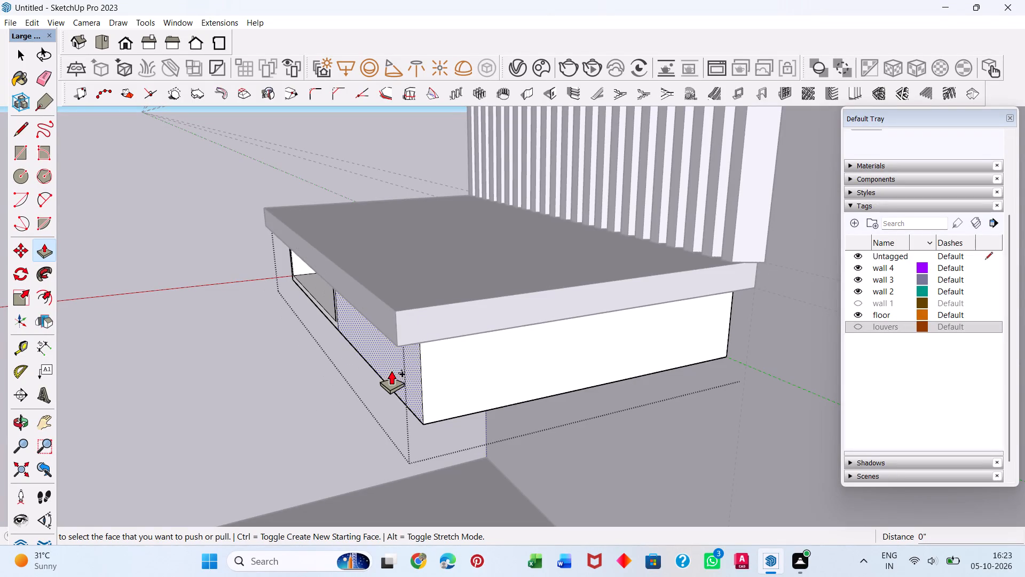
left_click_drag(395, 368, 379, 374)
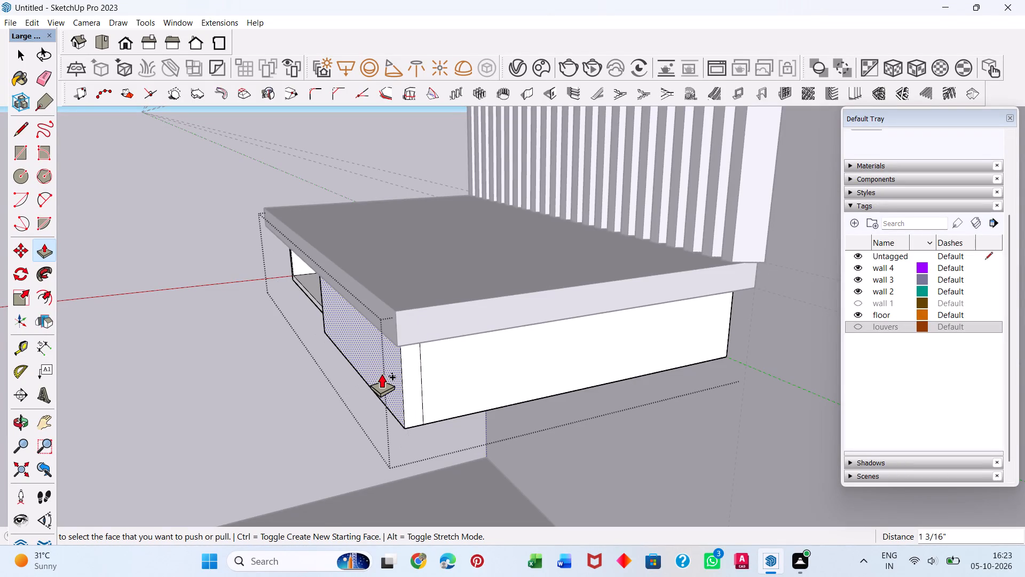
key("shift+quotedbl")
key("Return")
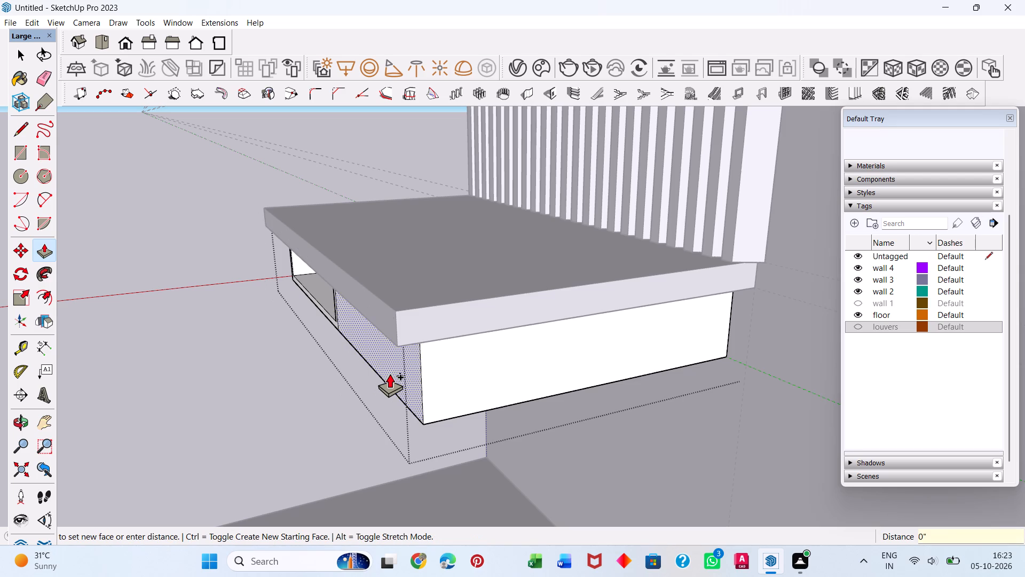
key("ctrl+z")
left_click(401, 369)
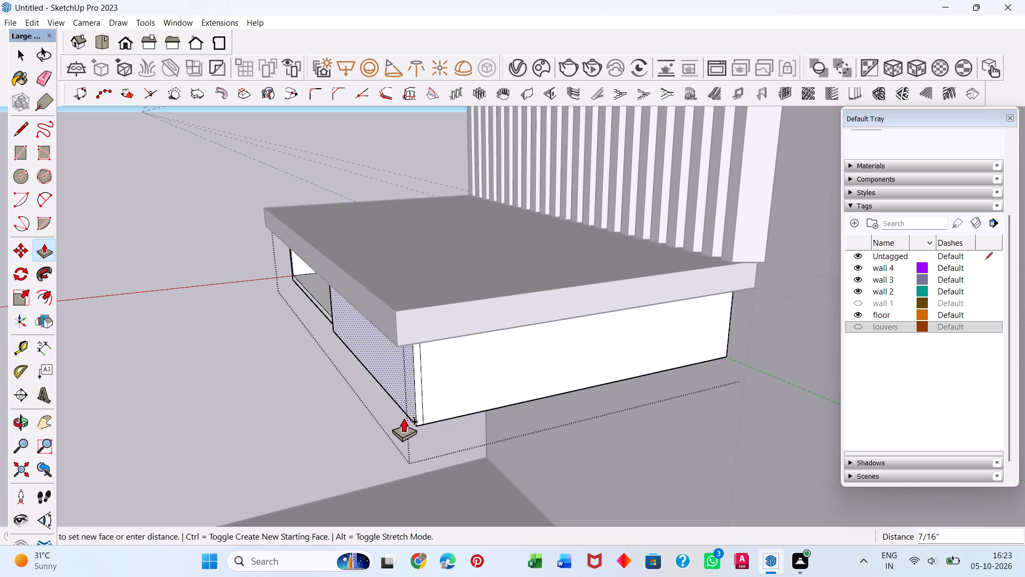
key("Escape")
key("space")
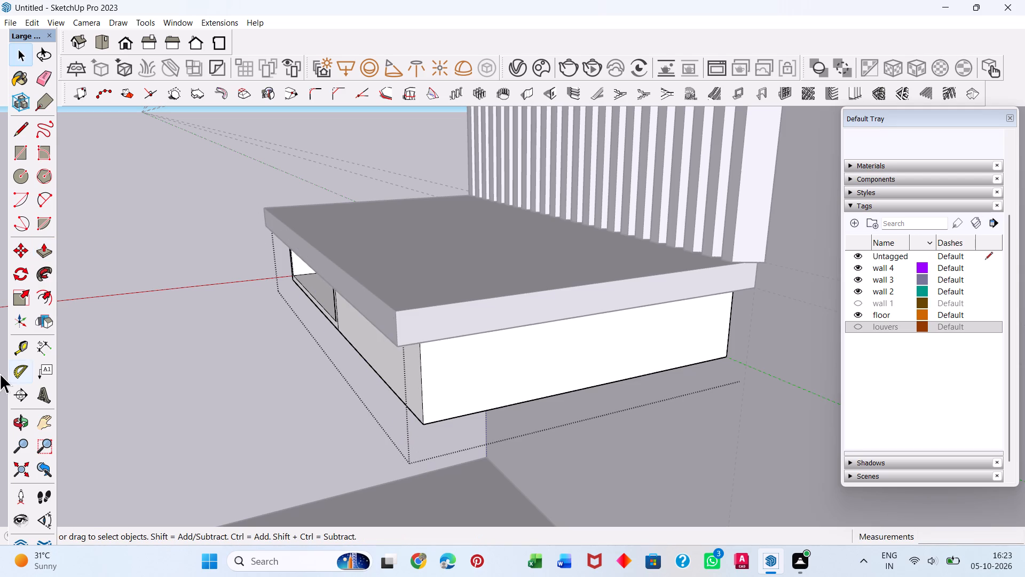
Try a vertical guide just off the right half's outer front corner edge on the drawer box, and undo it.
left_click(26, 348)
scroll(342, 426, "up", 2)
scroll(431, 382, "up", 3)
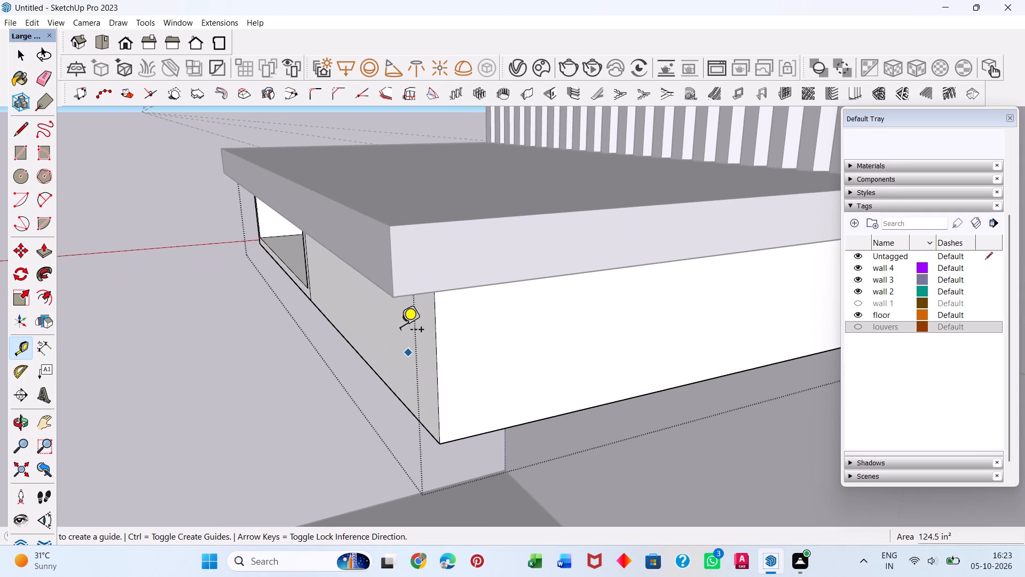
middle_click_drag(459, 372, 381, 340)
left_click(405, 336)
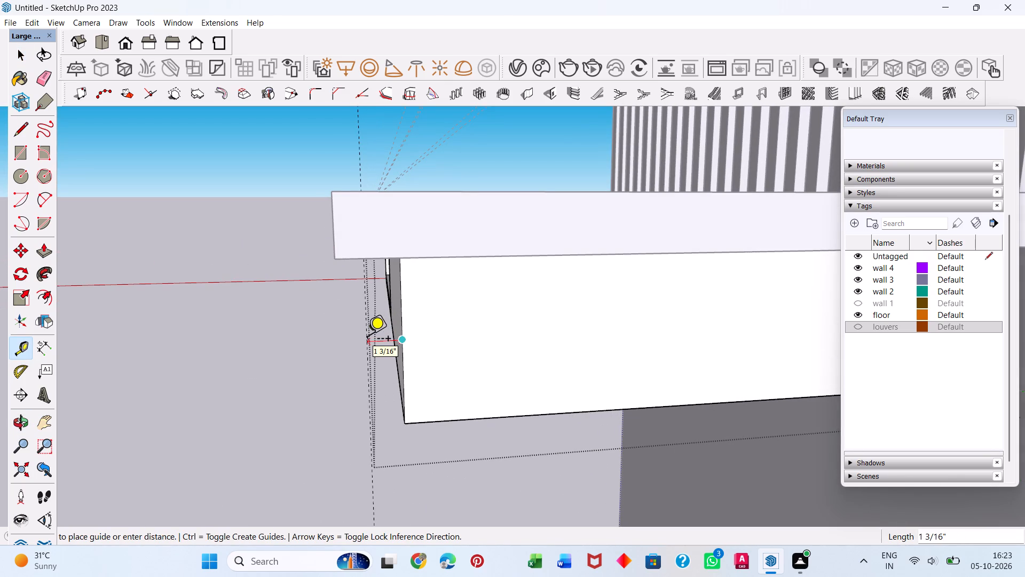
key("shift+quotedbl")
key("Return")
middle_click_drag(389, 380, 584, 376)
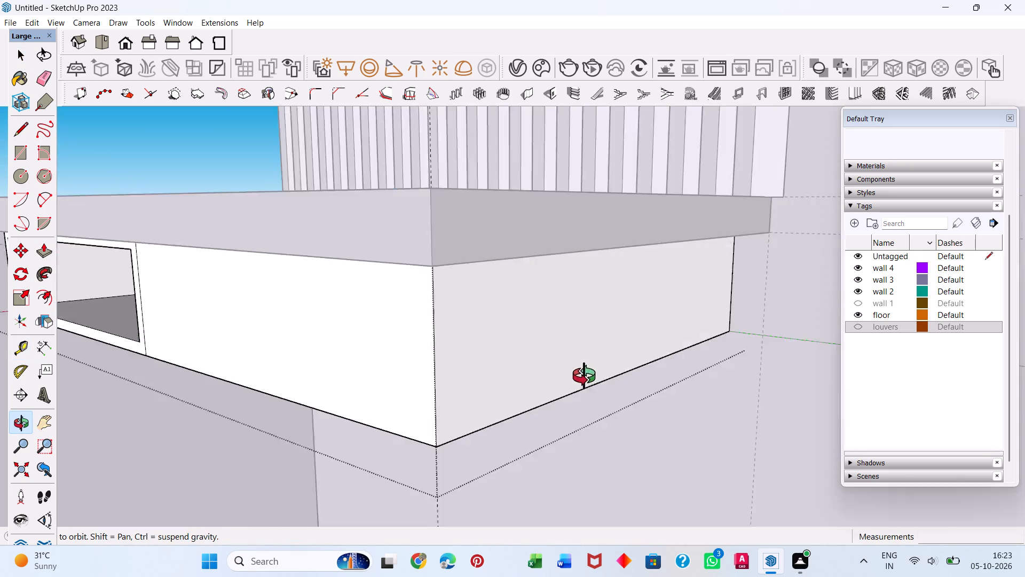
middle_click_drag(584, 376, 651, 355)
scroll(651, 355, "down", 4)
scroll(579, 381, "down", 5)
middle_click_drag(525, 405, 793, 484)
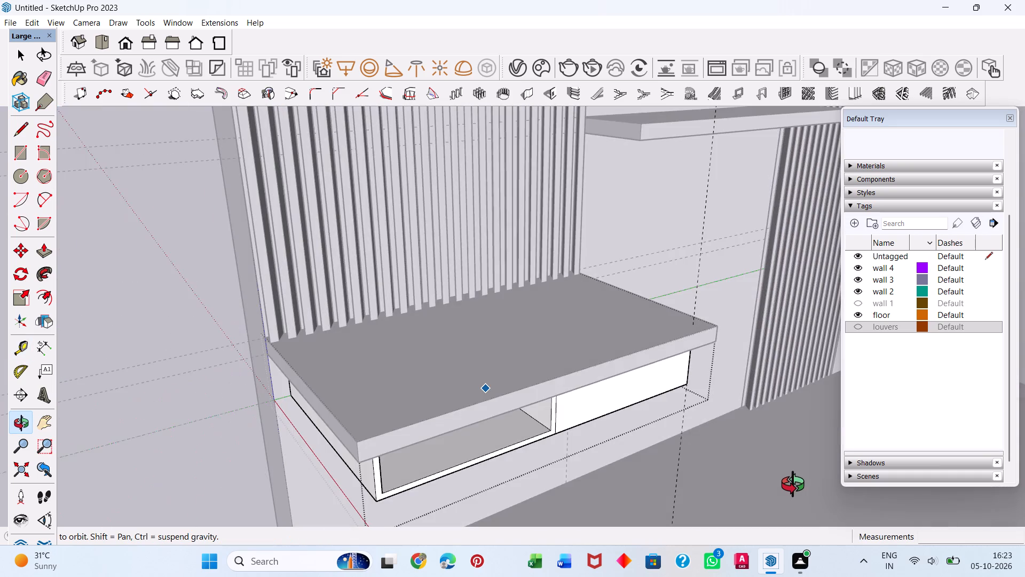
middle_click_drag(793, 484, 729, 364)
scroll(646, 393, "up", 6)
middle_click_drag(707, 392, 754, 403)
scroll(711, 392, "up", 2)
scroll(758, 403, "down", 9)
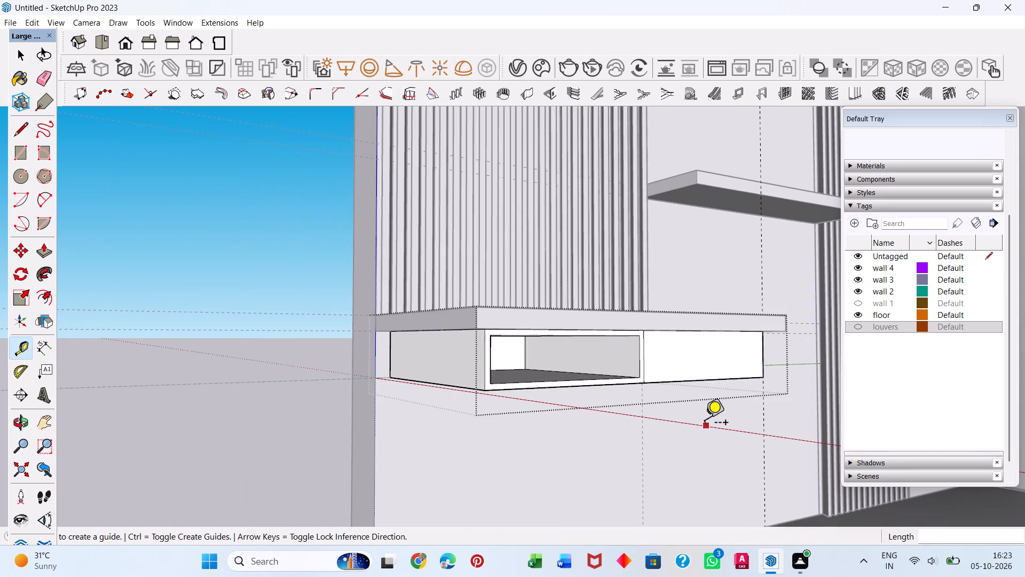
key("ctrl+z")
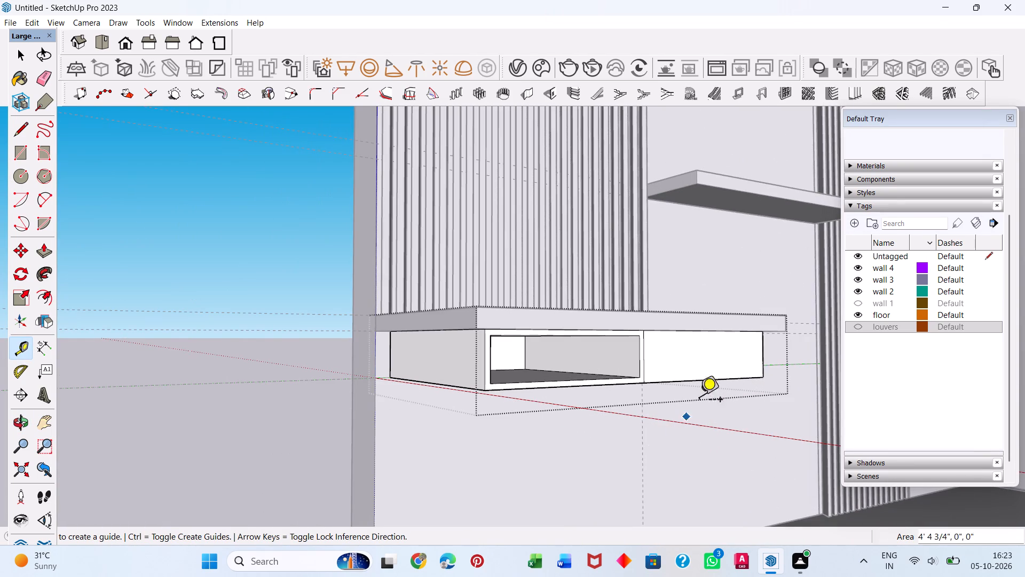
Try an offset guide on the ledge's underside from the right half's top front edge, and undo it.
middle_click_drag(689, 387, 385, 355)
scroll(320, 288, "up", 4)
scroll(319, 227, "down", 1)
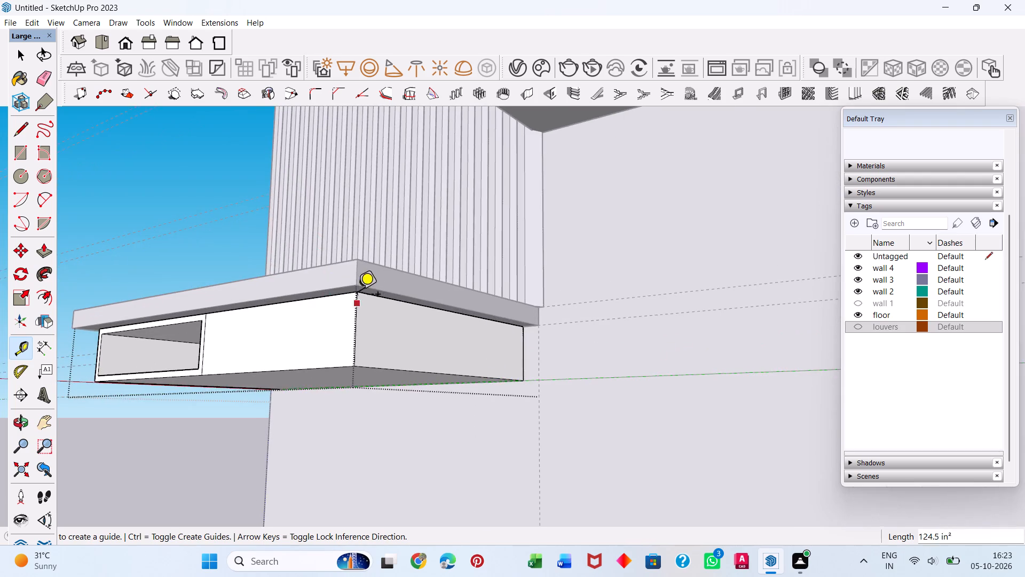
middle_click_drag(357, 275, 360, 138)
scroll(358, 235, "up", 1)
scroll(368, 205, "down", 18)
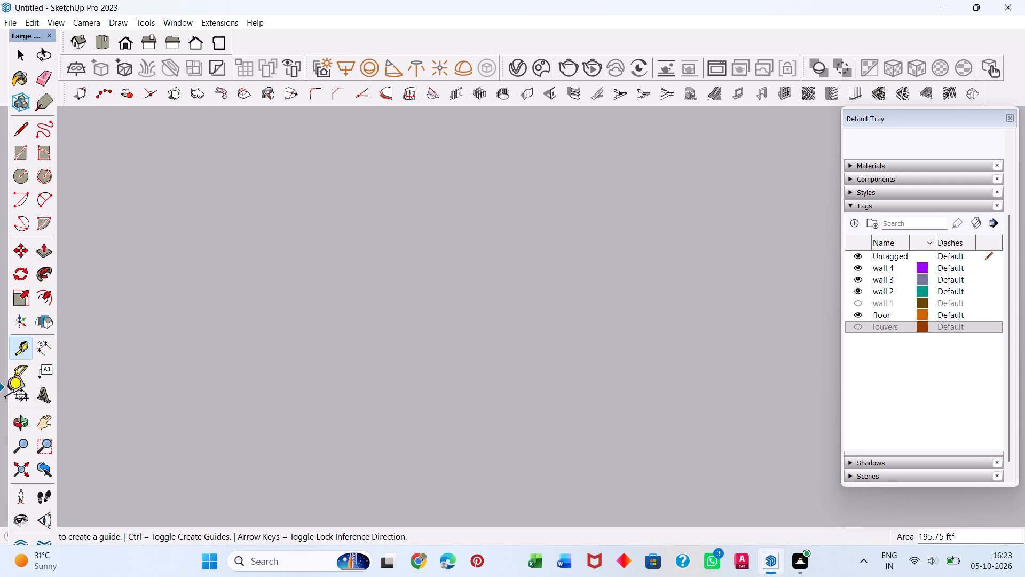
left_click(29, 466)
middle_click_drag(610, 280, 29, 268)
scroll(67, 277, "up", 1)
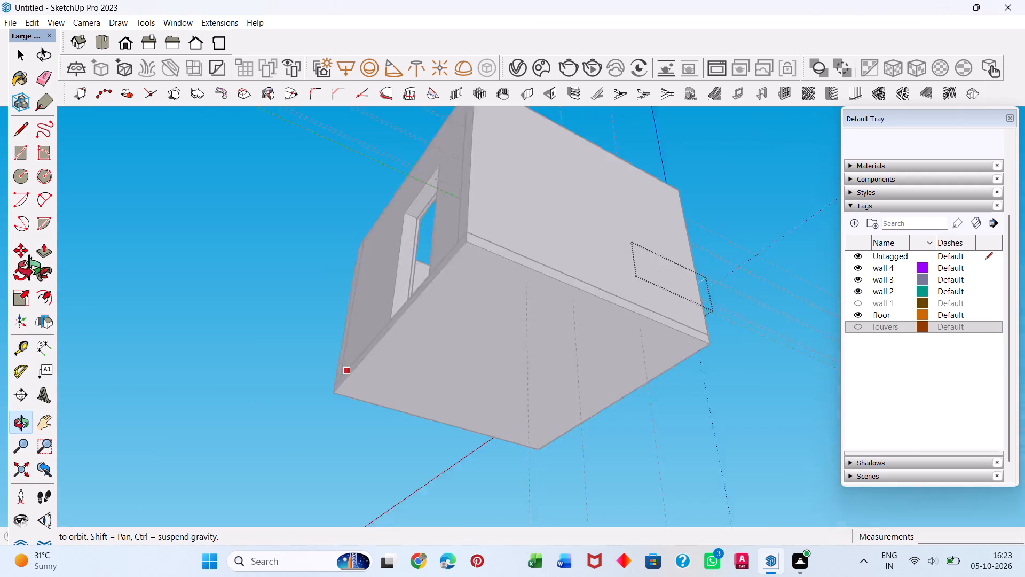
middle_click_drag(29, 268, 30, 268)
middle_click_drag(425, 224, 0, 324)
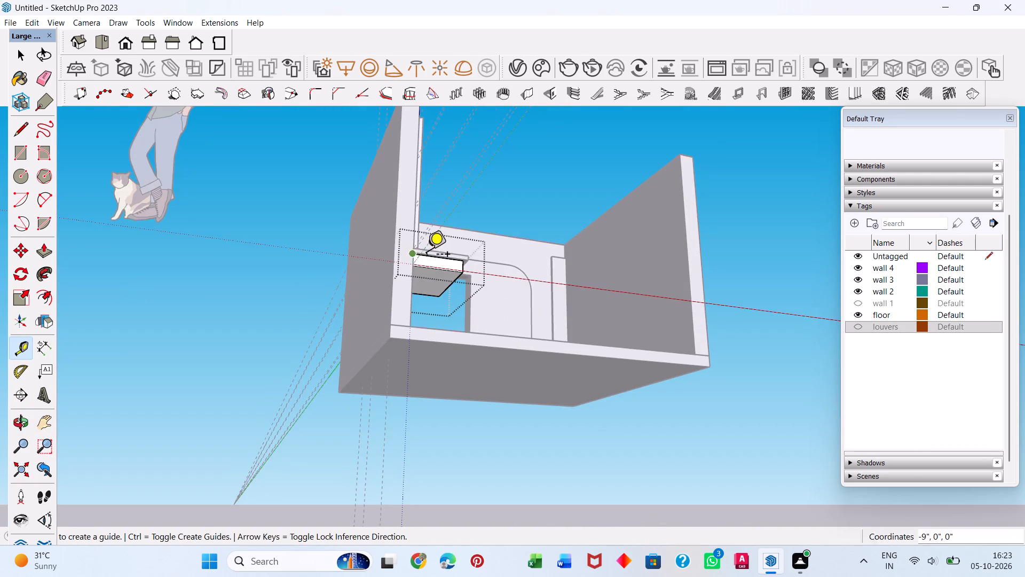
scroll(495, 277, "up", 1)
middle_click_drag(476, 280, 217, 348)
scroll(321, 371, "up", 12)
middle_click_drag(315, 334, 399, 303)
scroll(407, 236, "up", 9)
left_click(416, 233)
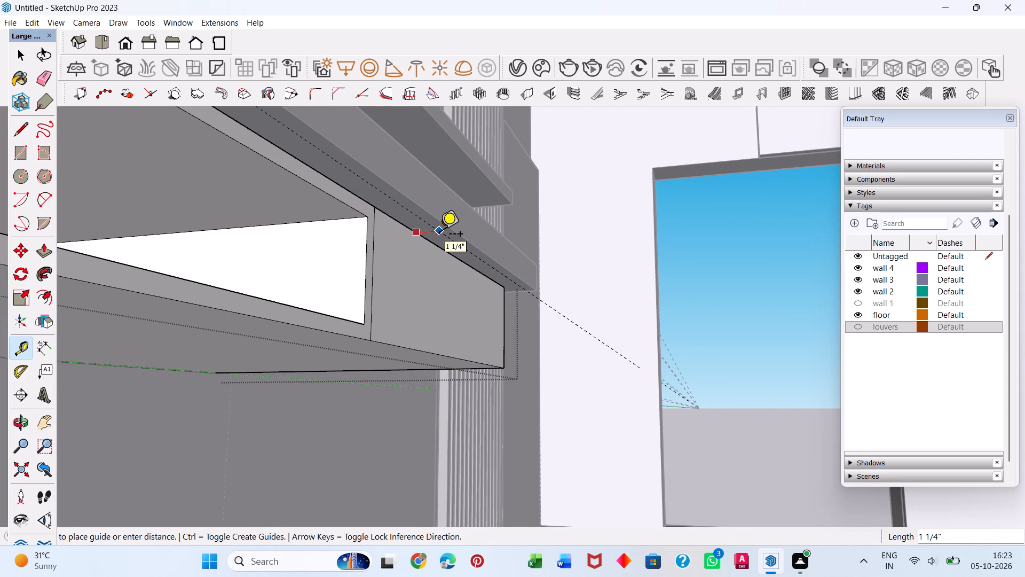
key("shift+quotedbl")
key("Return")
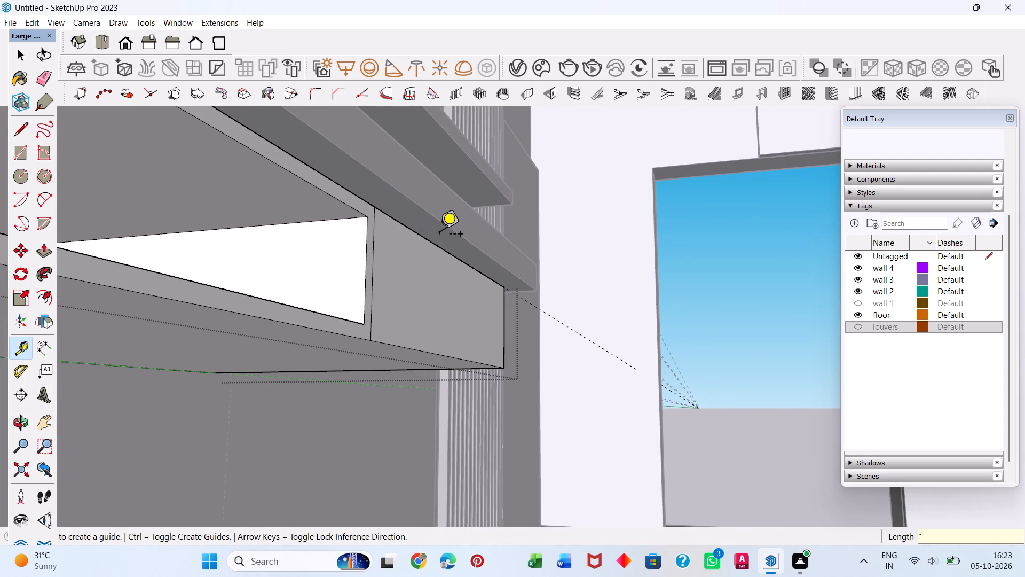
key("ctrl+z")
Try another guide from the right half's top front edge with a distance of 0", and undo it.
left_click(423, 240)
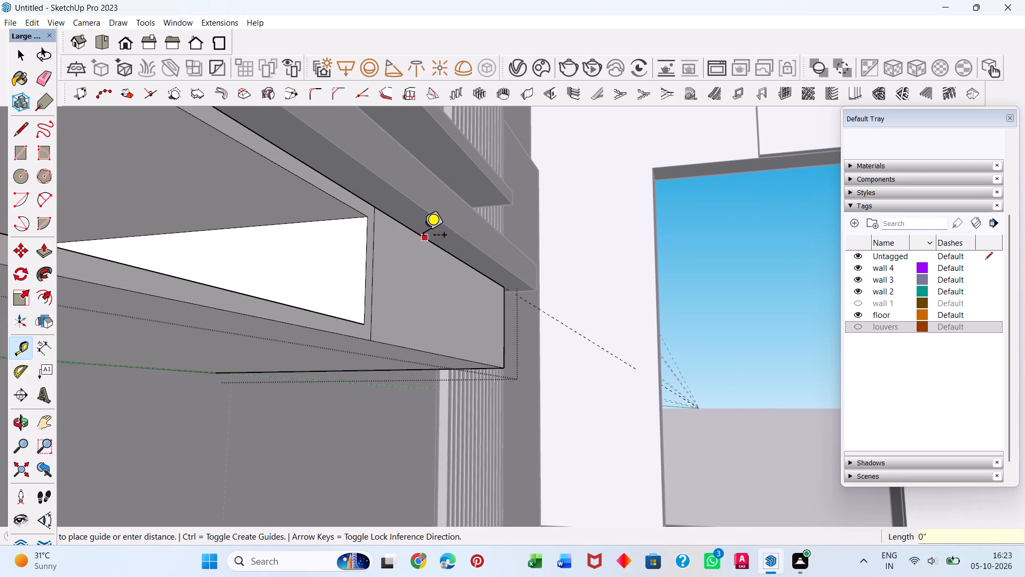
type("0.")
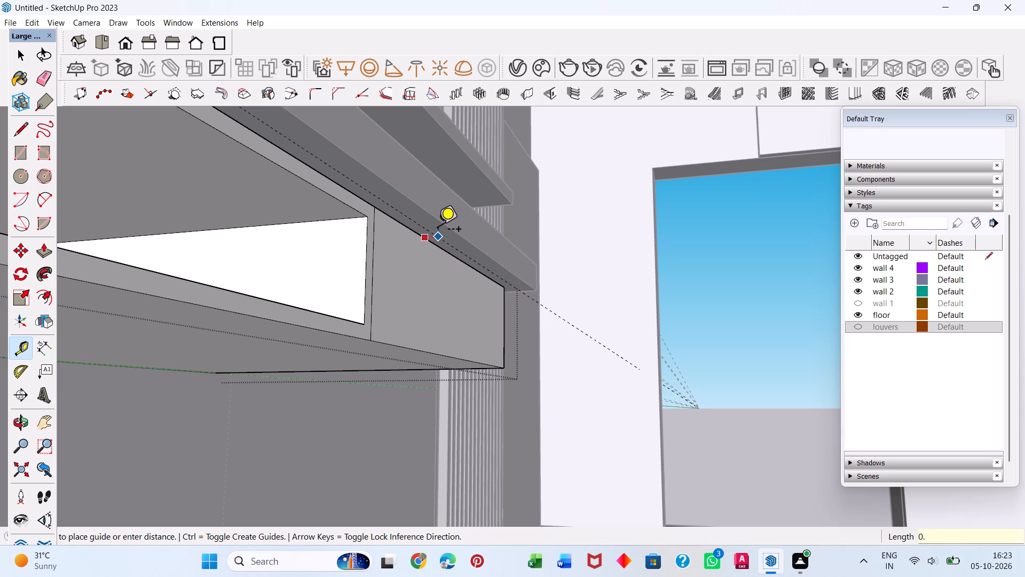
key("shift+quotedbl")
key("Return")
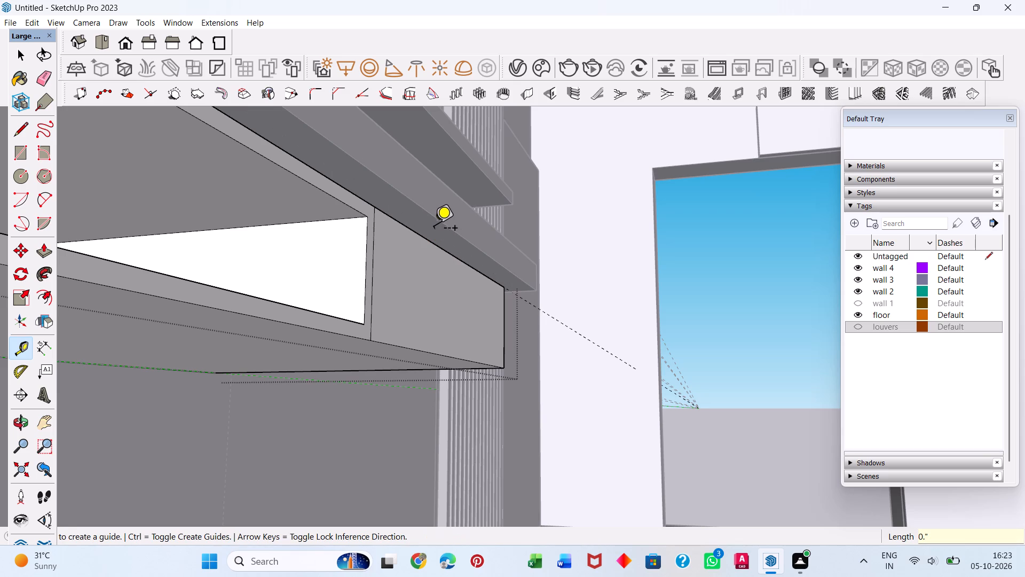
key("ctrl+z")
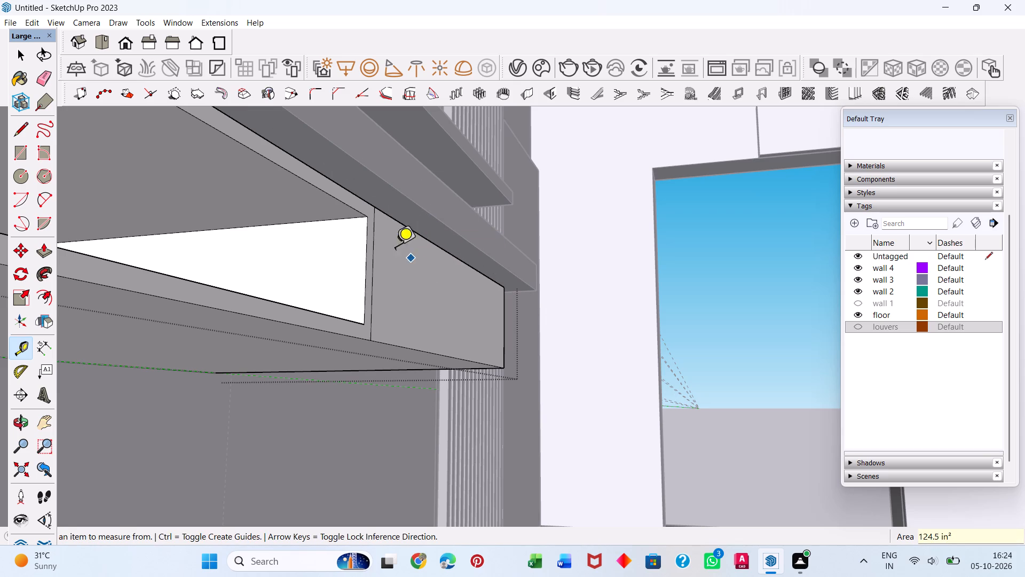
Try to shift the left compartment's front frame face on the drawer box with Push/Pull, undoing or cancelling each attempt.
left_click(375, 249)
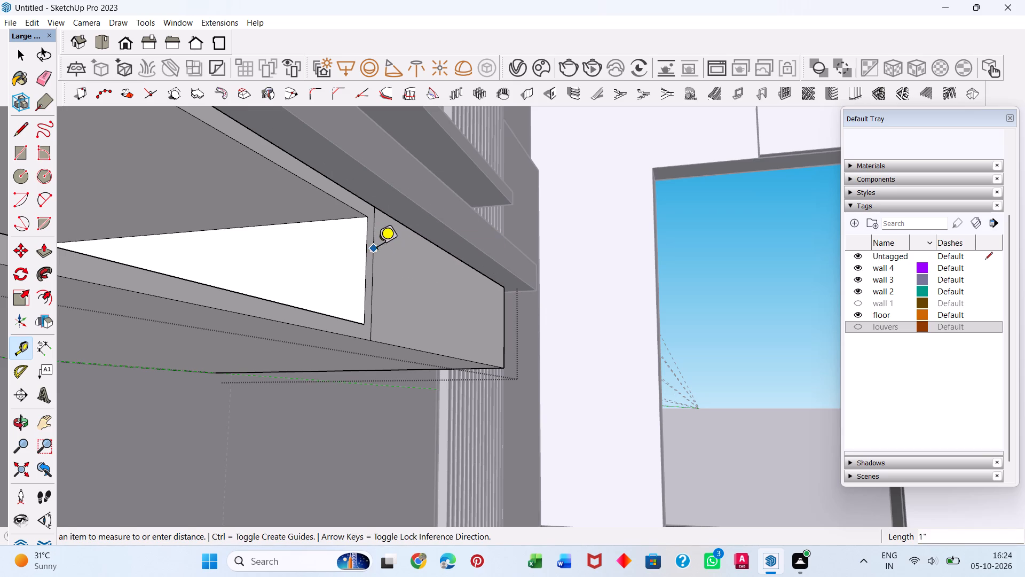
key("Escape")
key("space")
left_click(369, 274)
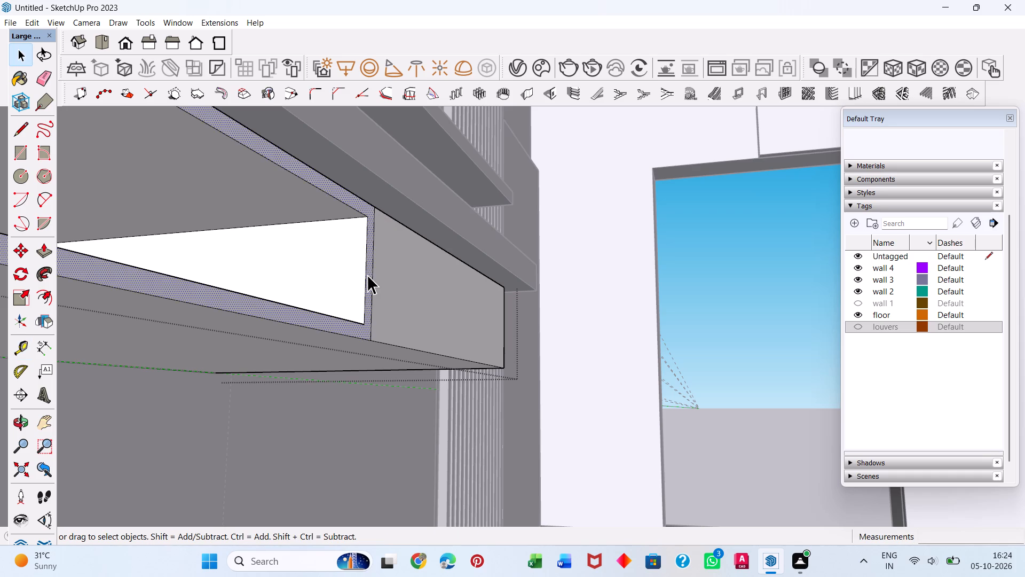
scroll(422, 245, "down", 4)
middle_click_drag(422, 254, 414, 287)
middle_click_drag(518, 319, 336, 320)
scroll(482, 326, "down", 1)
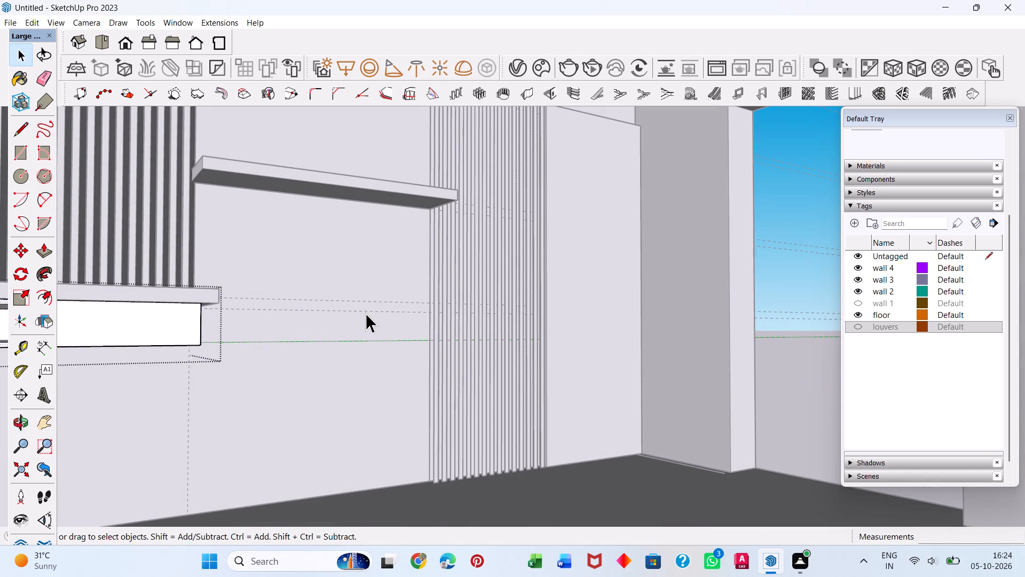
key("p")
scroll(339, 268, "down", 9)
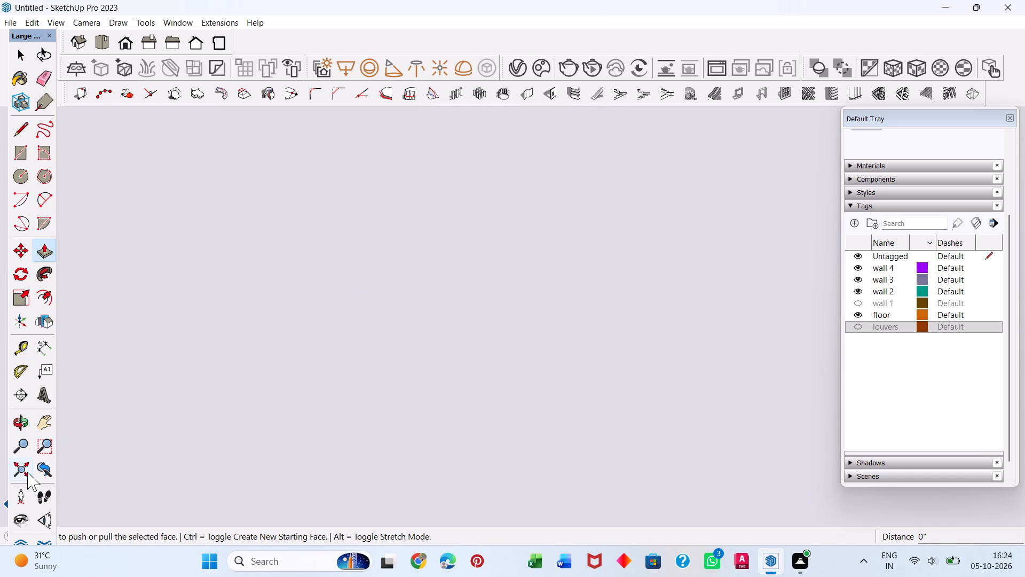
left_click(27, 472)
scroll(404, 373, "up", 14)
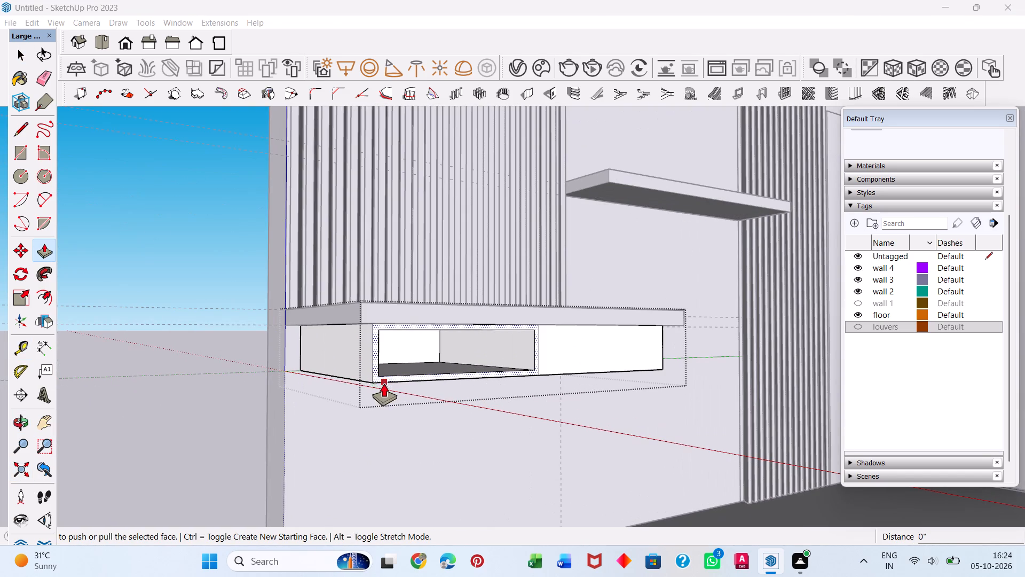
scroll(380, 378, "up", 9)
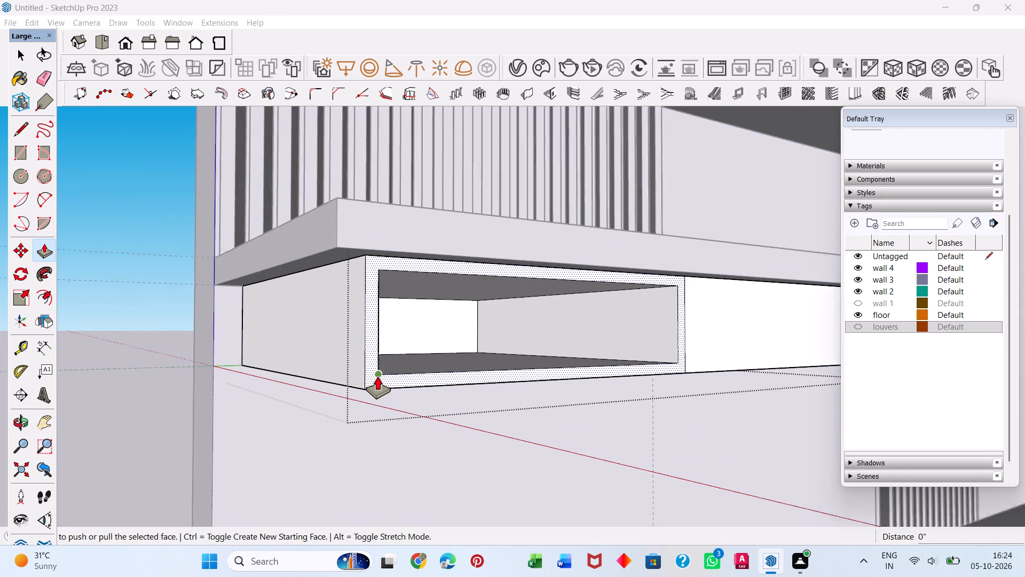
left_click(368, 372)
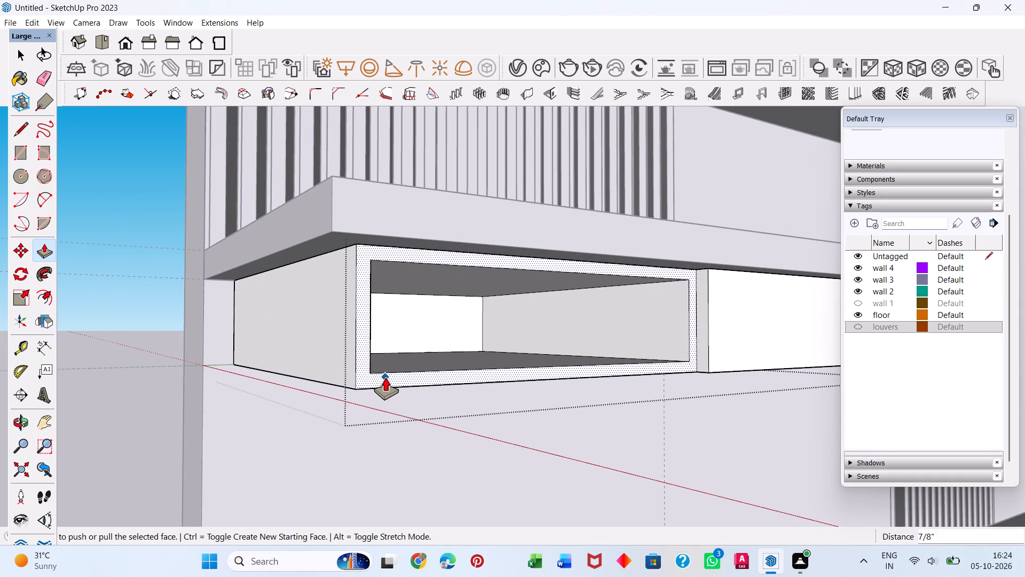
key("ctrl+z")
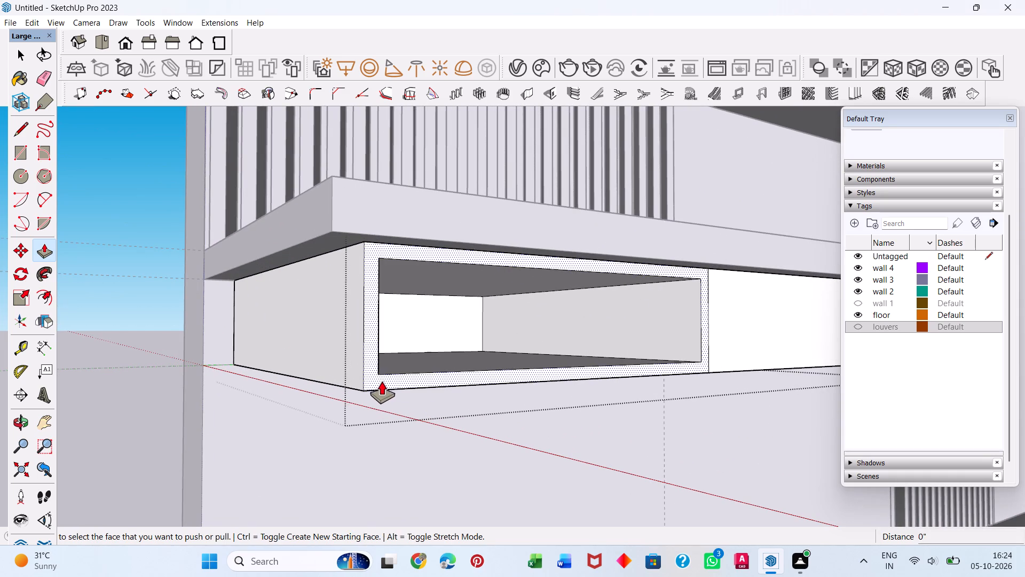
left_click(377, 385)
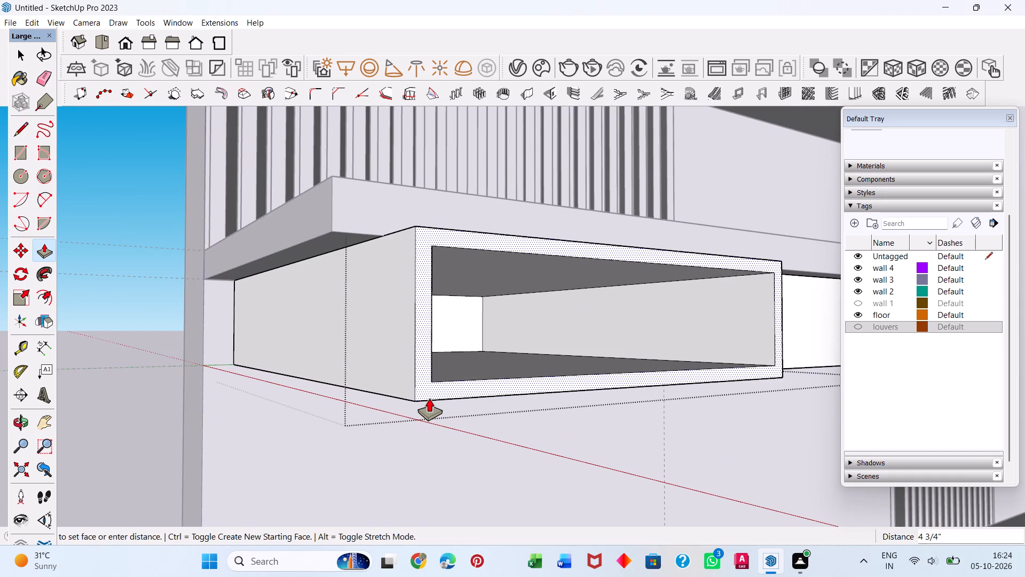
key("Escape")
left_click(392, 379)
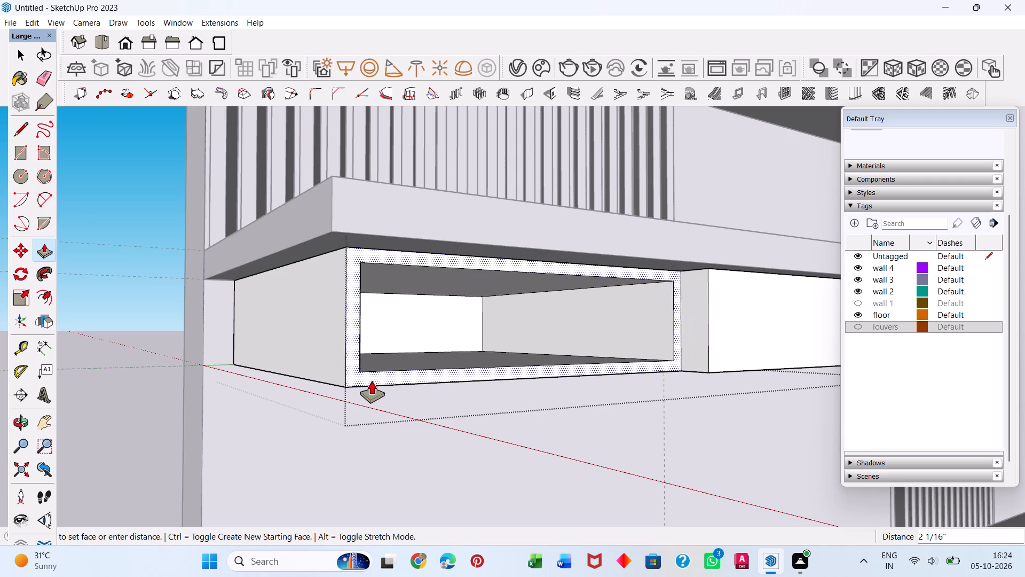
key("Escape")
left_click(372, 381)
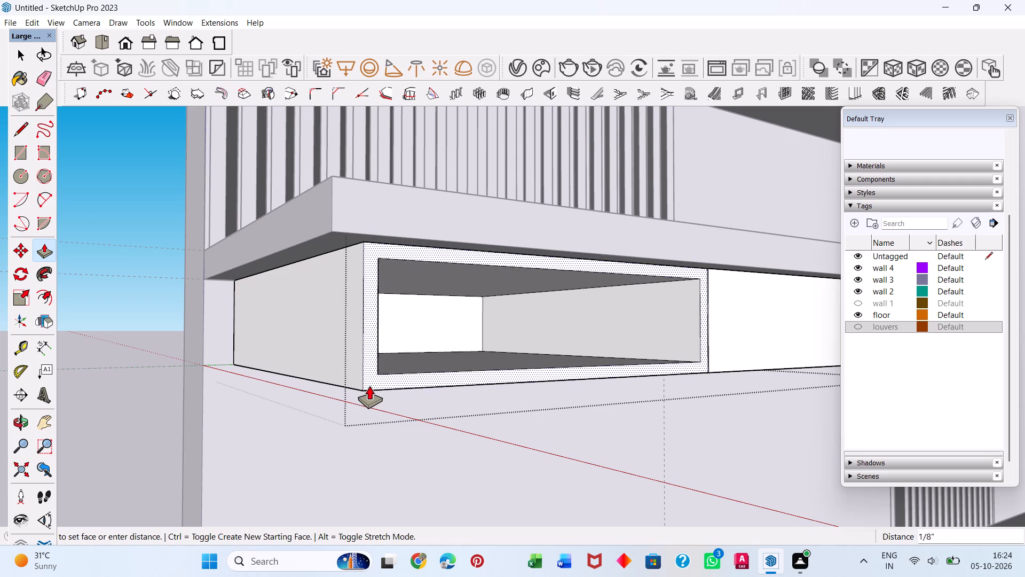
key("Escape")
Pull the left compartment's front frame face outward 3" with Push/Pull, creating a new starting face.
key("space")
left_click(374, 385)
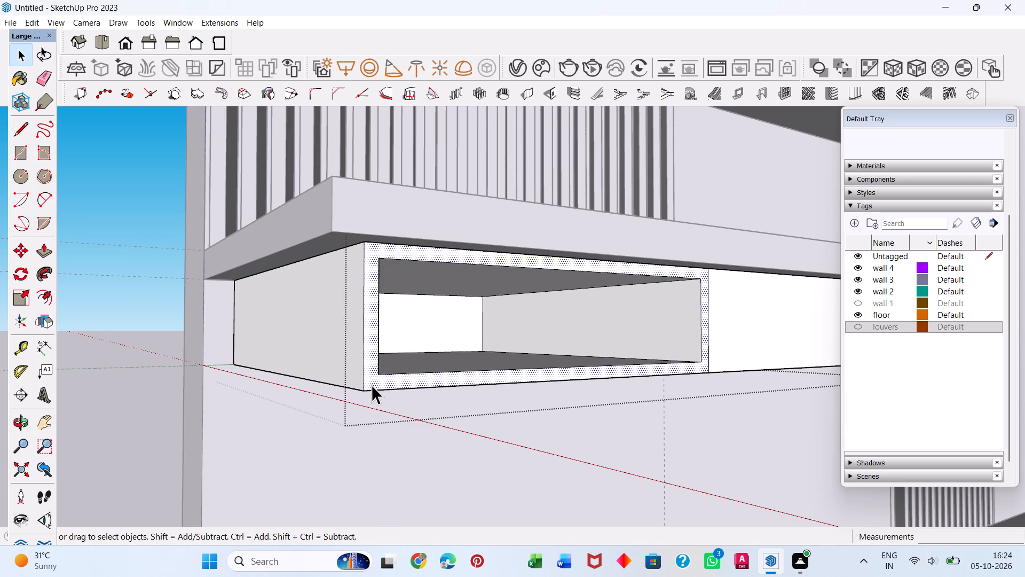
key("p")
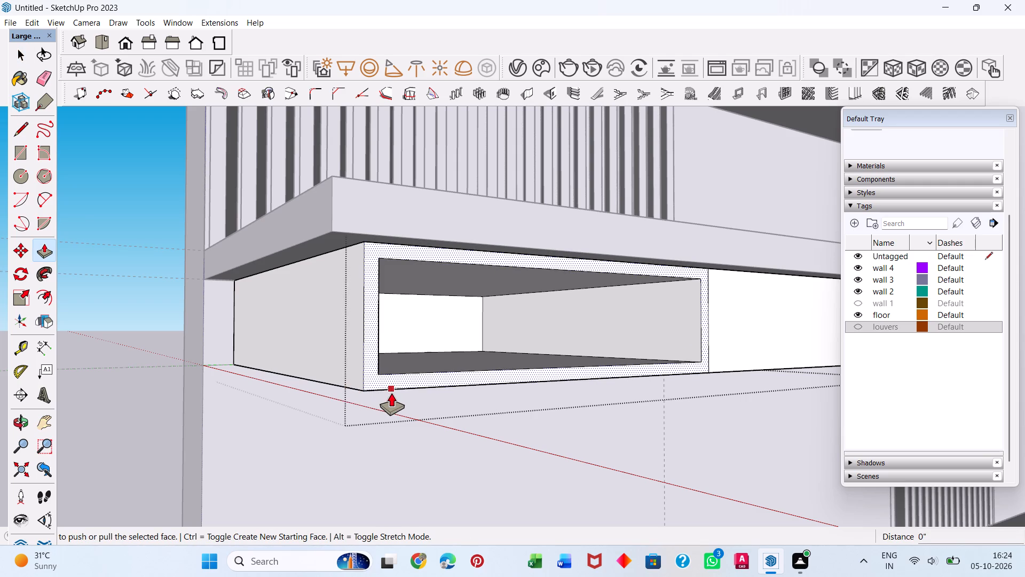
left_click(372, 381)
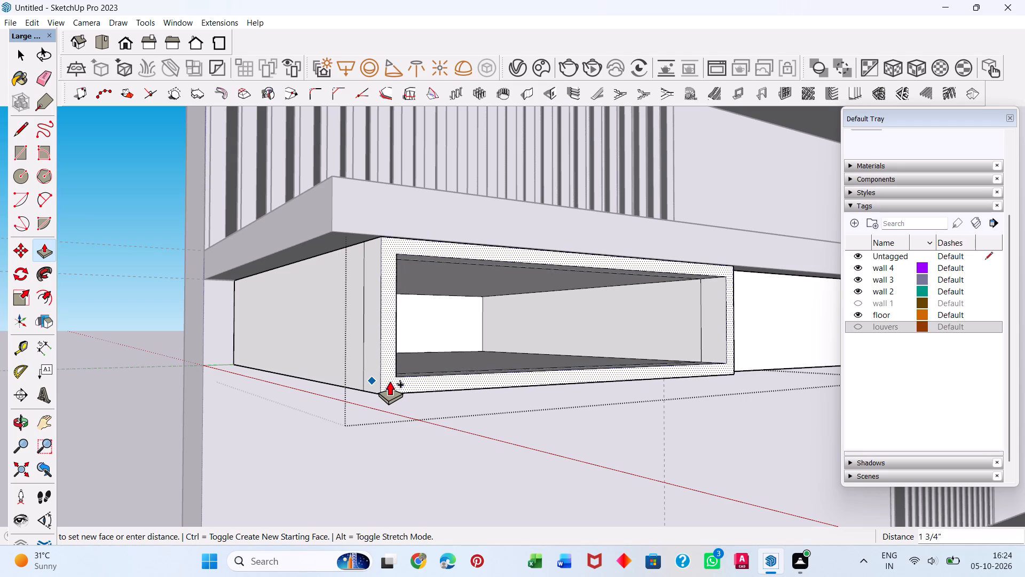
type("3\"")
key("Return")
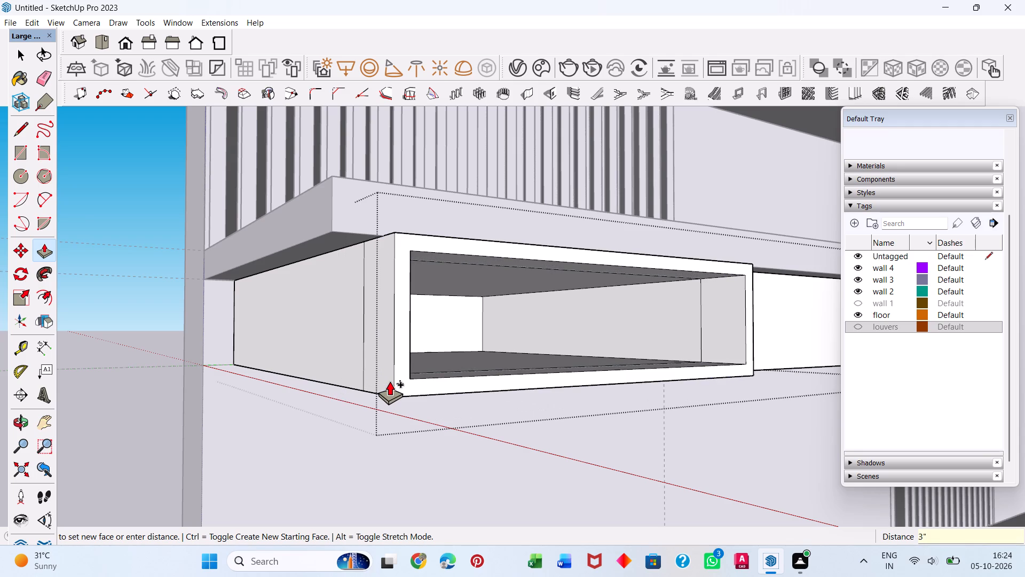
Push the left compartment's front frame face back inward by 2".
left_click(400, 390)
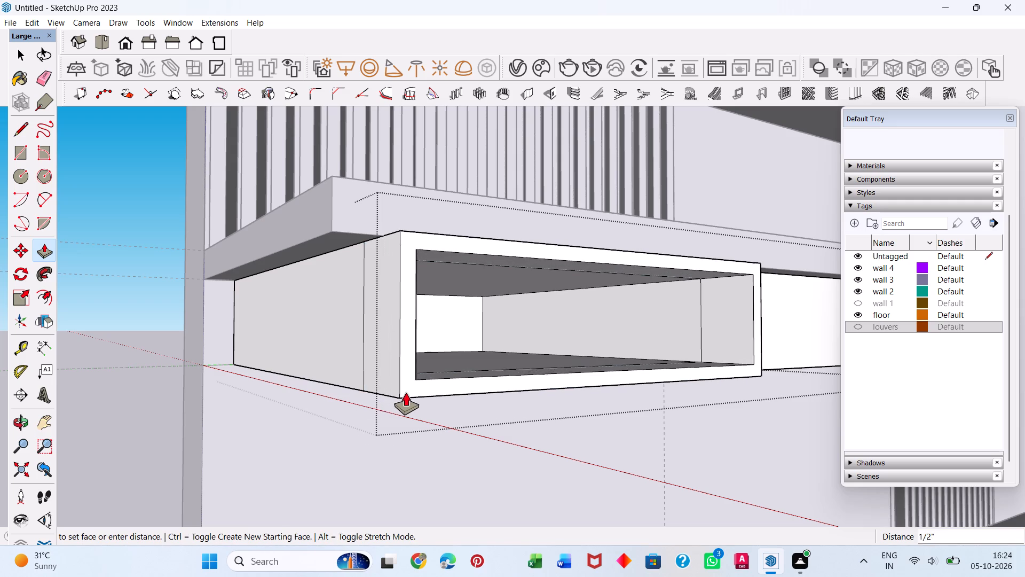
key("2")
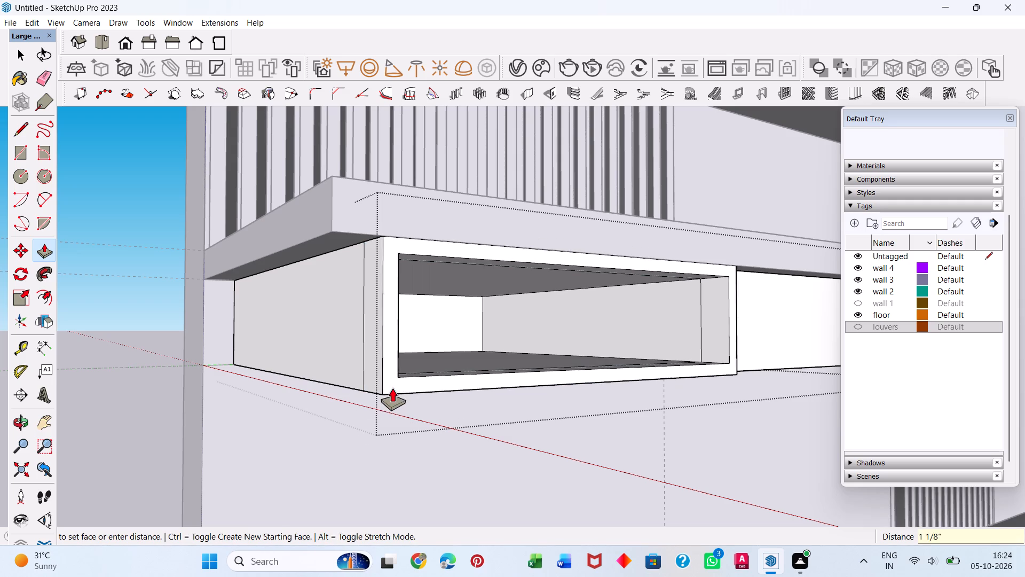
key("2")
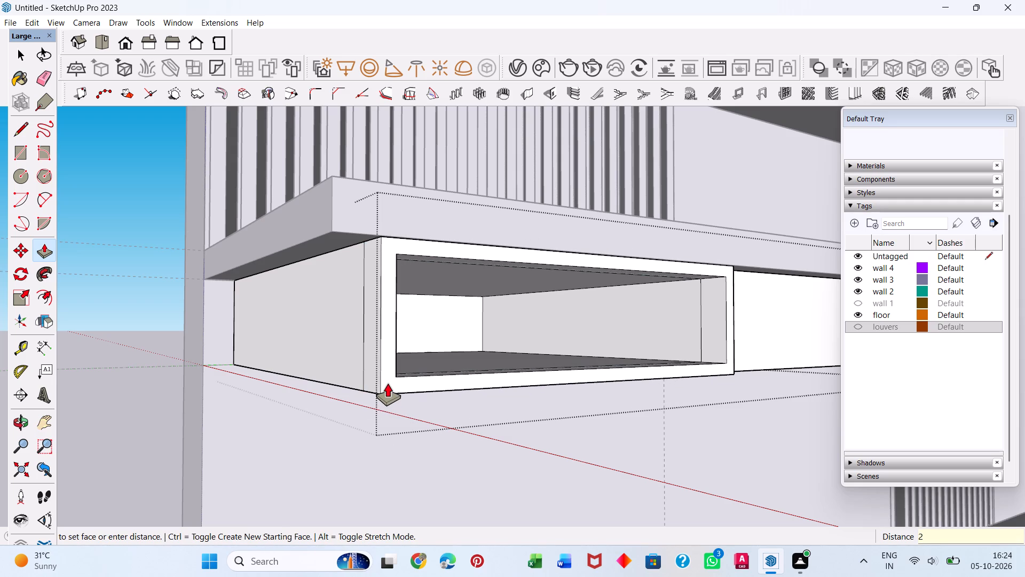
key("shift+quotedbl")
key("Return")
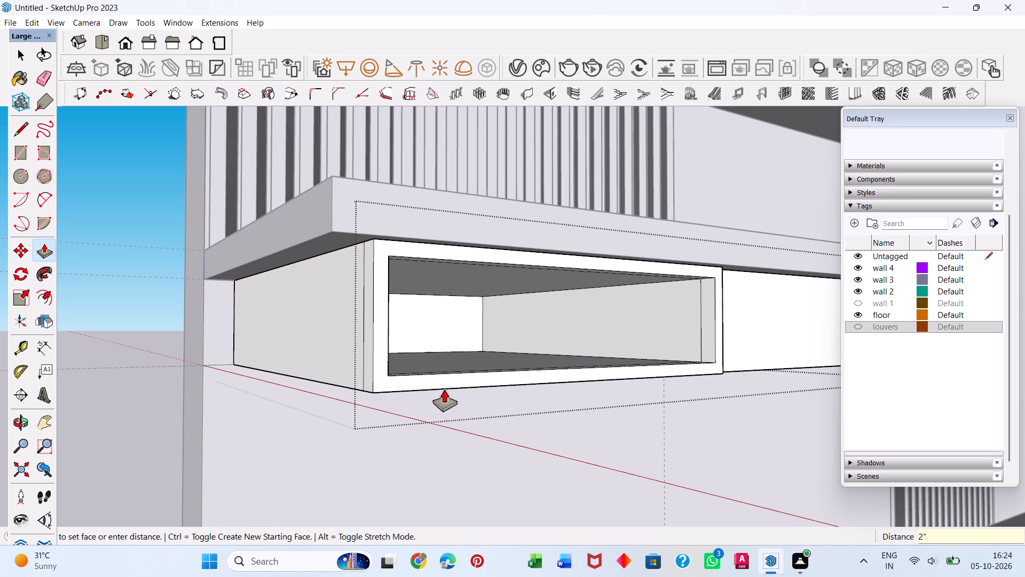
Pull the drawer box's right half front face outward as a new starting face, level with the left compartment's frame.
middle_click_drag(493, 380, 471, 339)
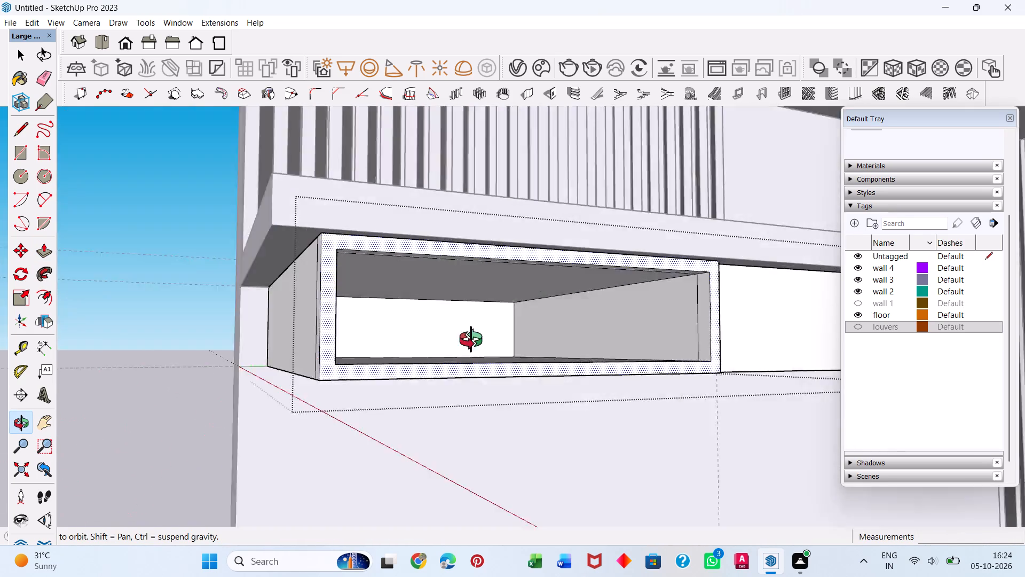
middle_click_drag(471, 339, 496, 299)
scroll(419, 282, "down", 2)
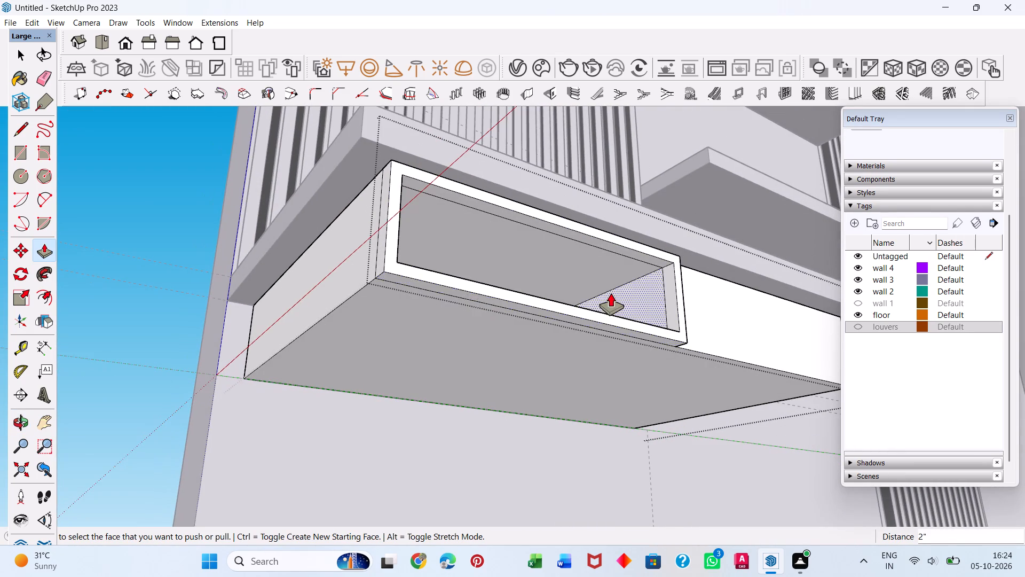
middle_click_drag(594, 299, 435, 351)
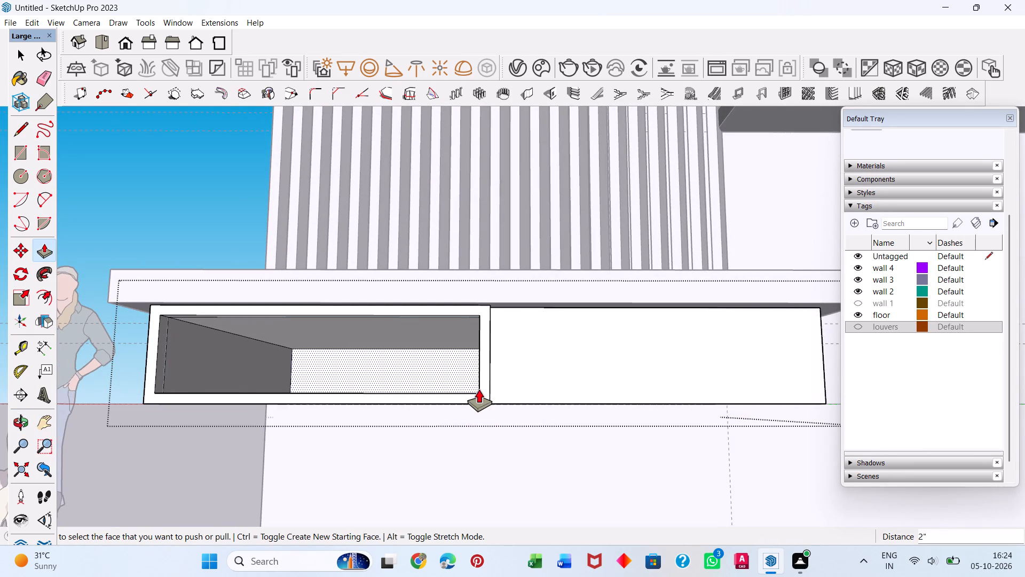
key("Escape")
left_click(594, 375)
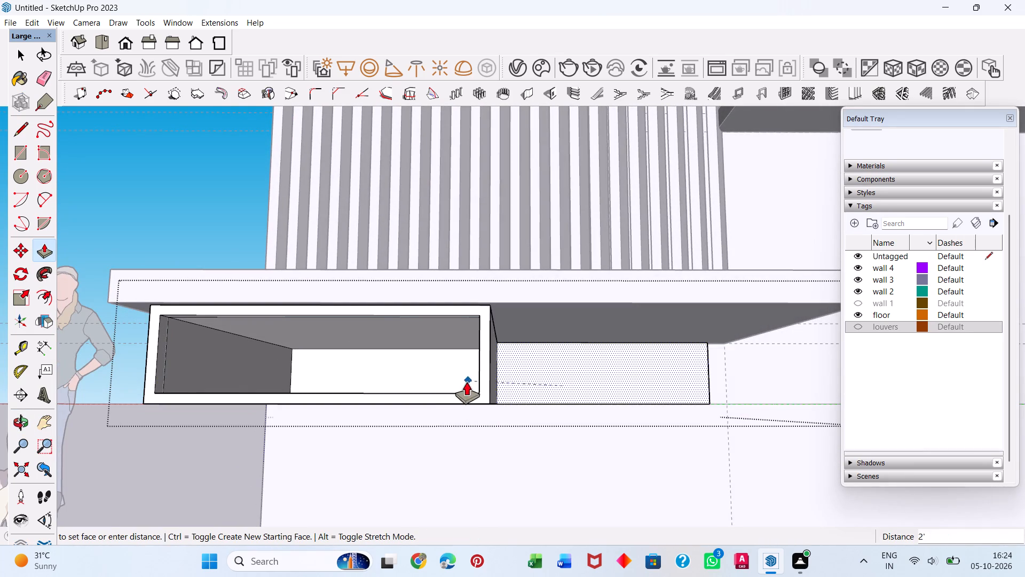
key("Escape")
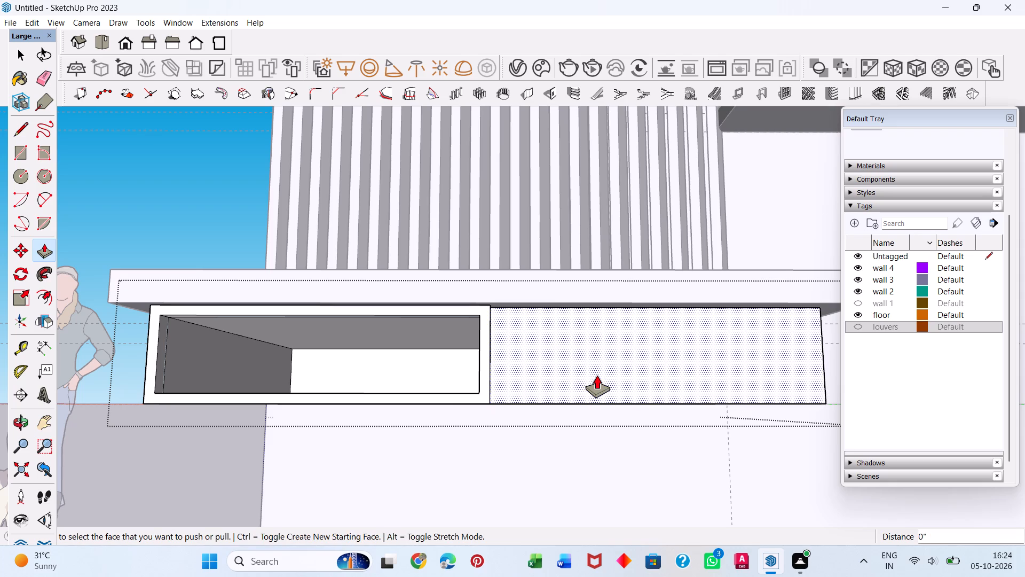
left_click(597, 375)
middle_click_drag(581, 392, 506, 459)
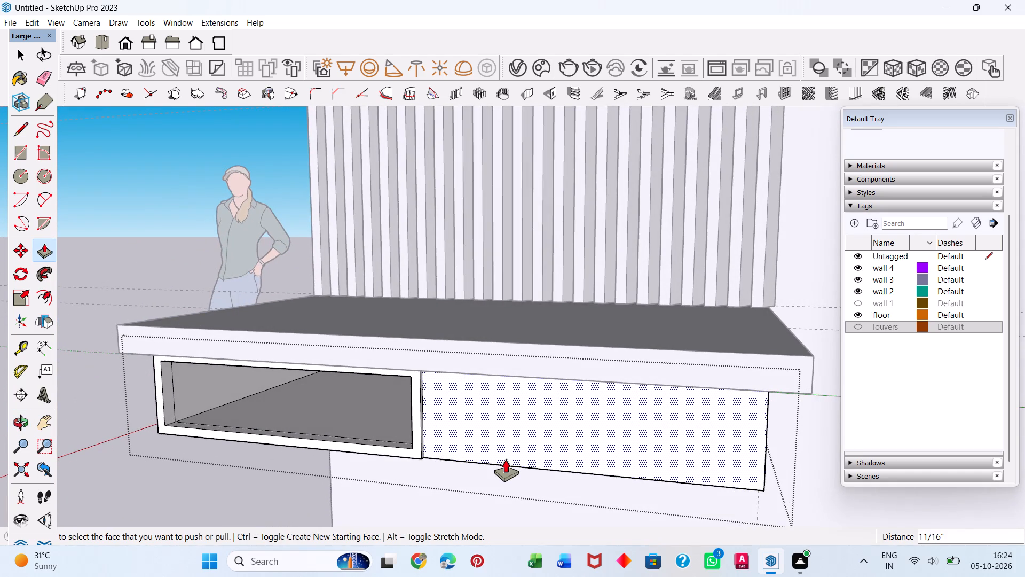
key("Escape")
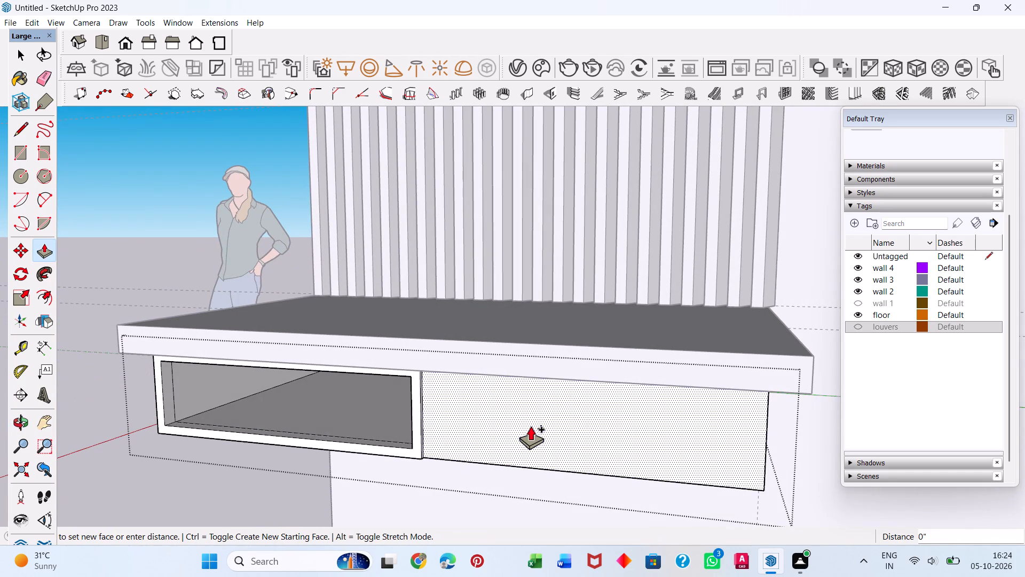
left_click(531, 426)
middle_click_drag(366, 373, 511, 335)
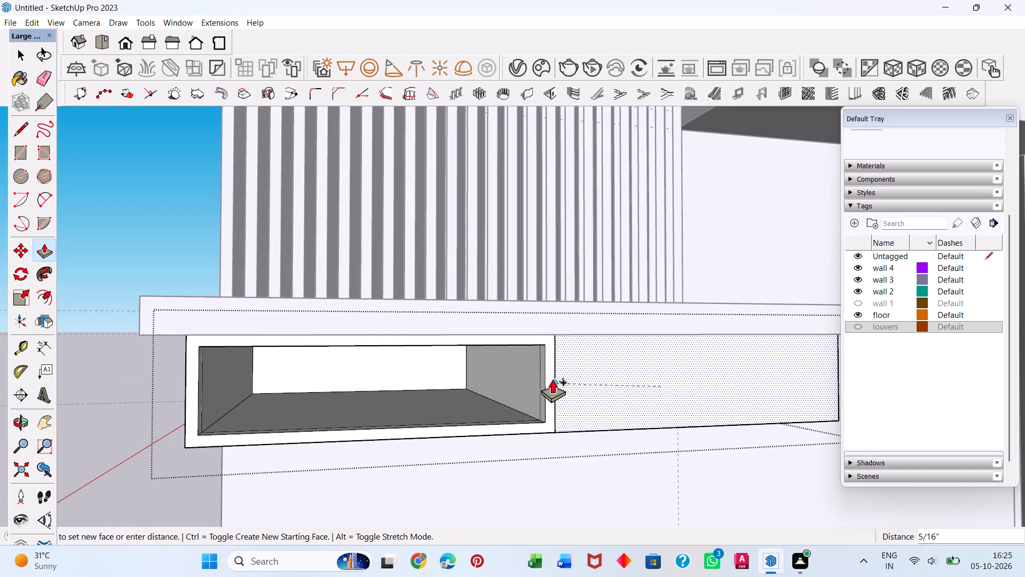
left_click(551, 380)
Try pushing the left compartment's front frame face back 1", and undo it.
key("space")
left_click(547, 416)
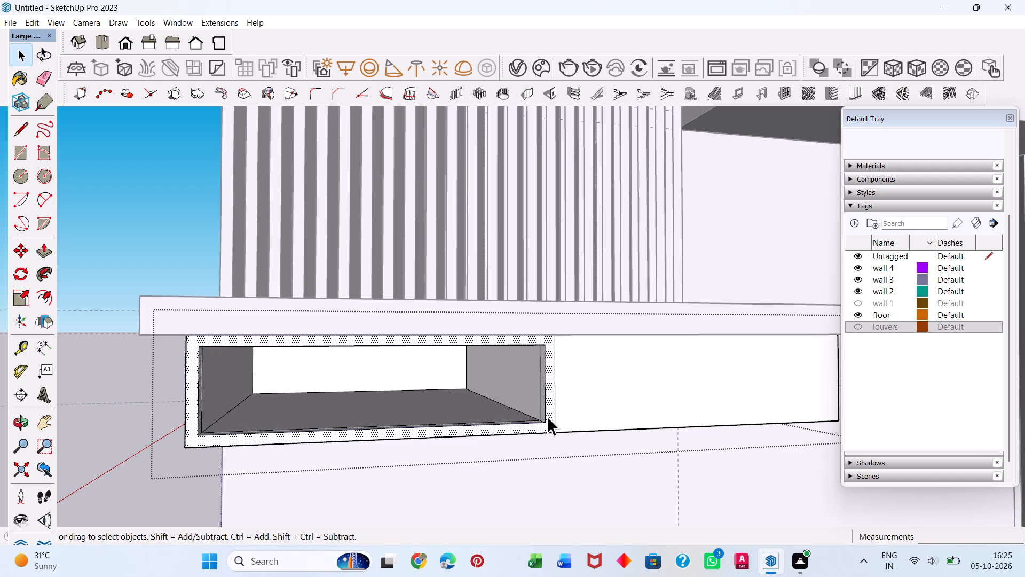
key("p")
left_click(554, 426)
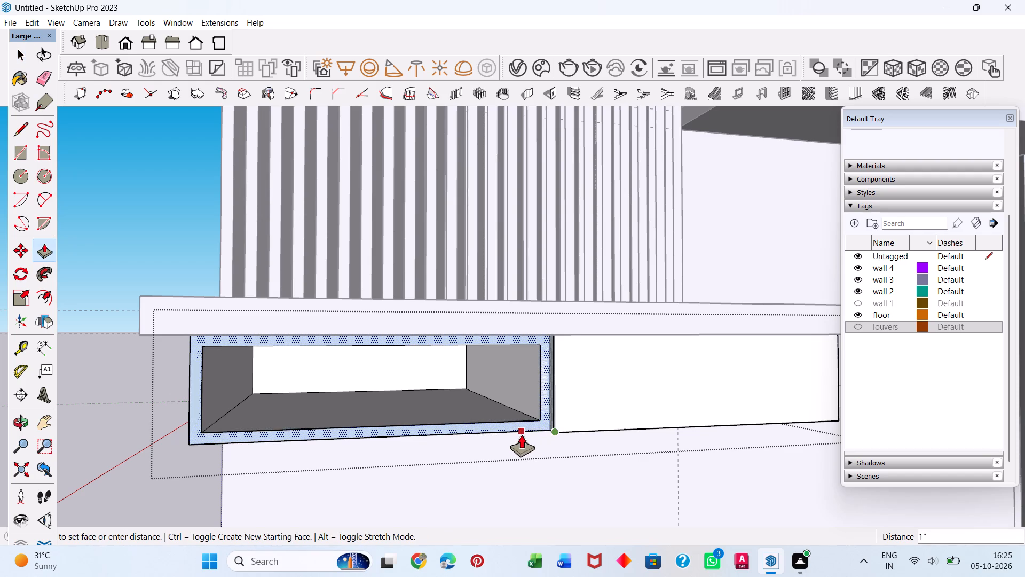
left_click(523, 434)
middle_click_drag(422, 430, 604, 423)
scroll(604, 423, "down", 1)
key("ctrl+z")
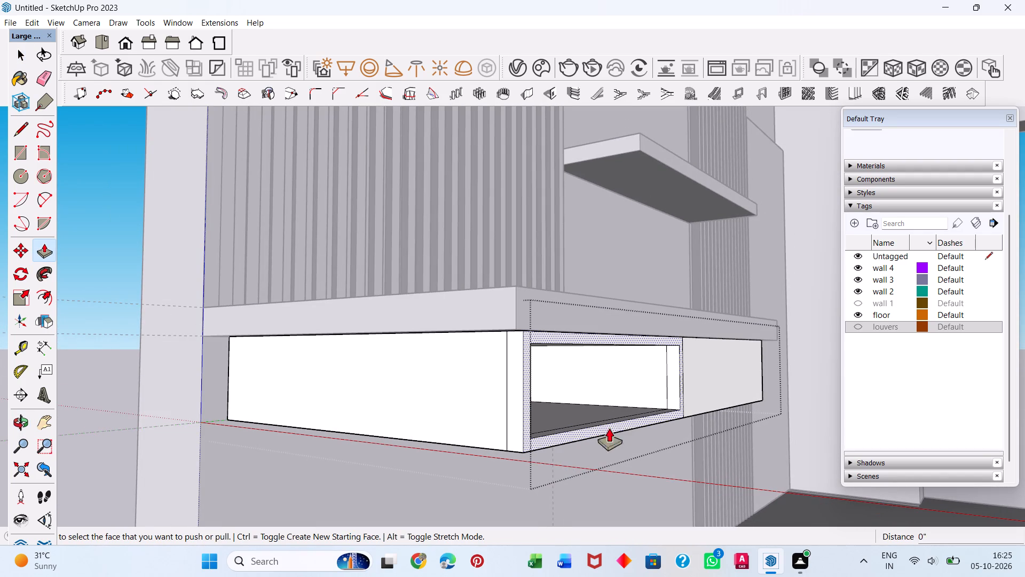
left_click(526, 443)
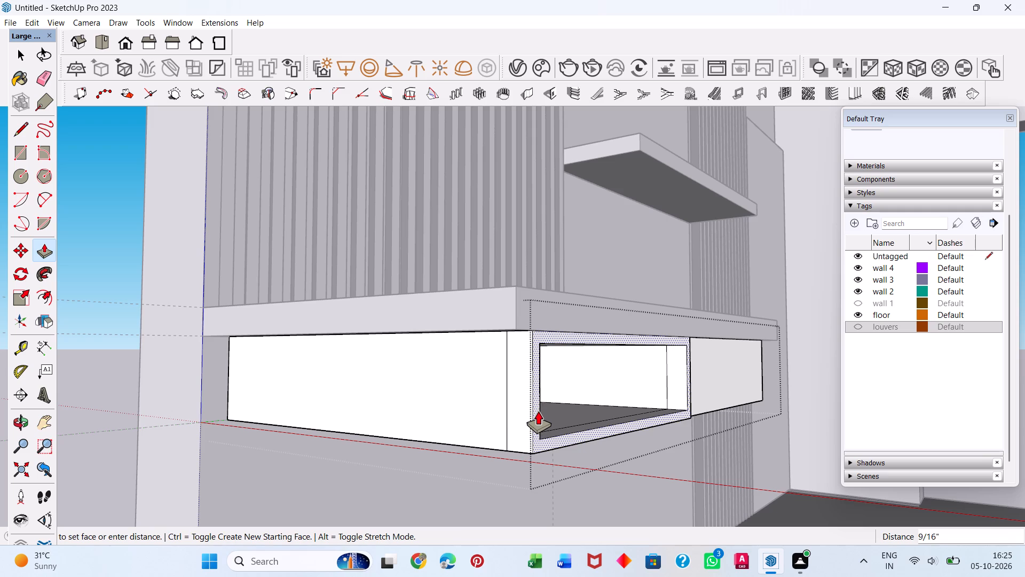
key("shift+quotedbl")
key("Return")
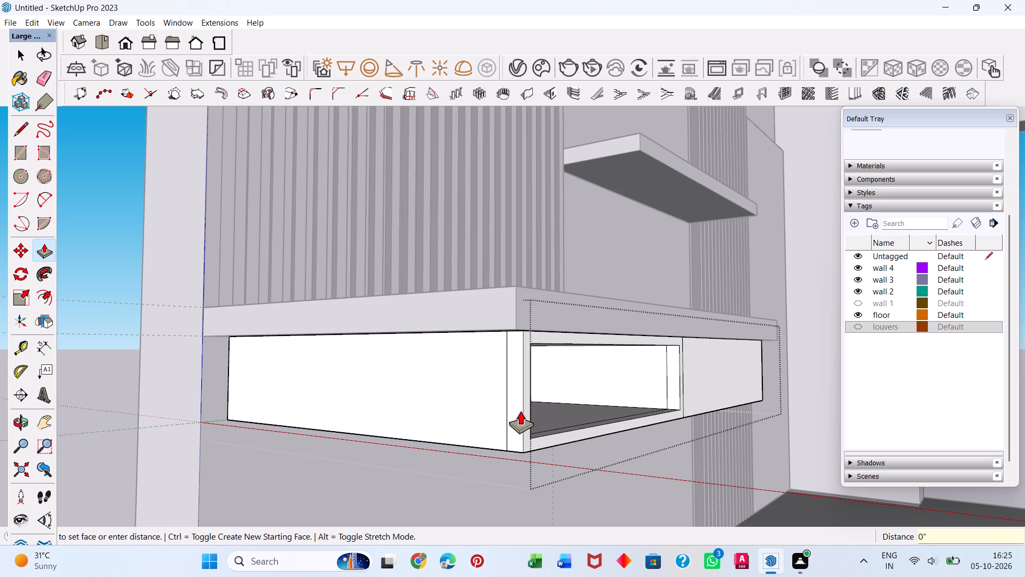
Push the left compartment's front frame face back 1" to its original plane, leaving the right half's front projecting.
scroll(524, 407, "up", 9)
left_click(526, 407)
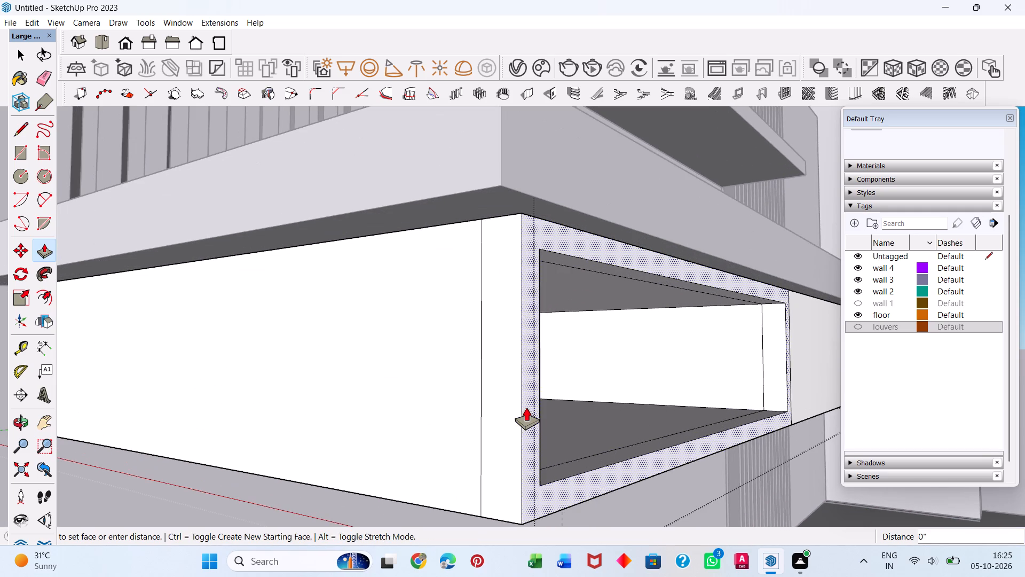
left_click(484, 420)
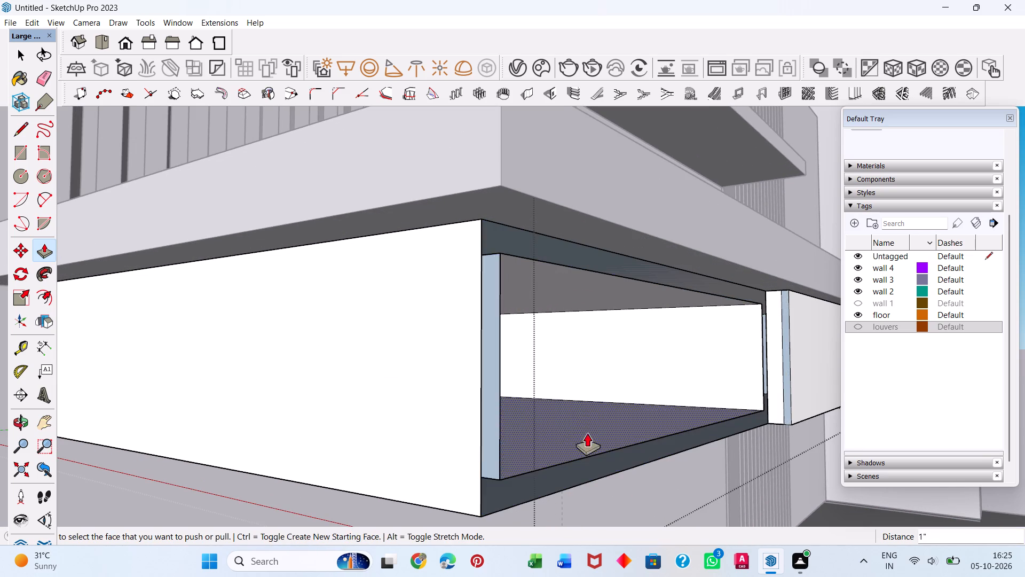
middle_click_drag(585, 433, 414, 425)
scroll(419, 427, "down", 4)
middle_click_drag(450, 420, 445, 422)
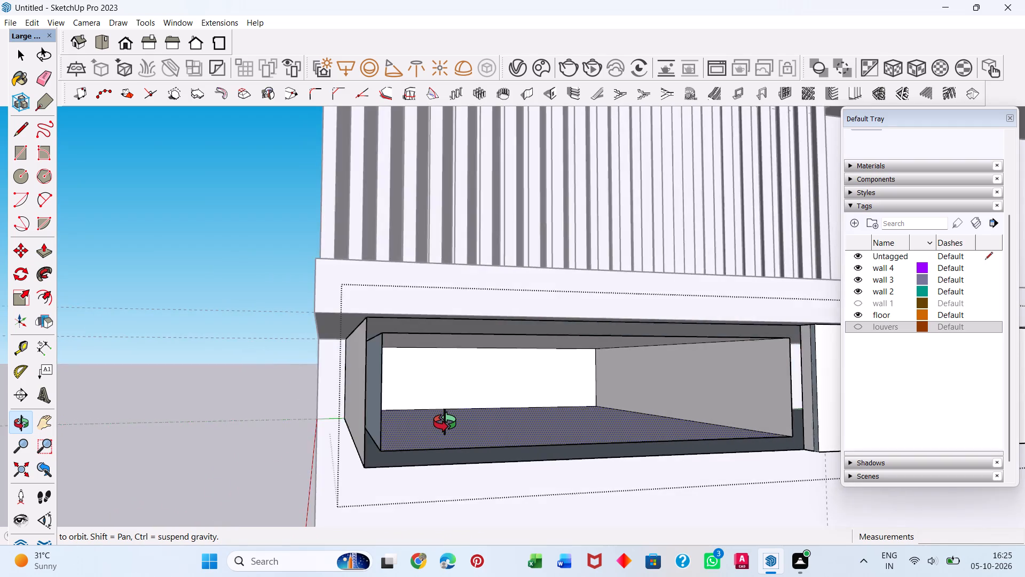
Undo the last 1" push of the left compartment's front frame face.
middle_click_drag(445, 422, 397, 416)
scroll(397, 416, "down", 1)
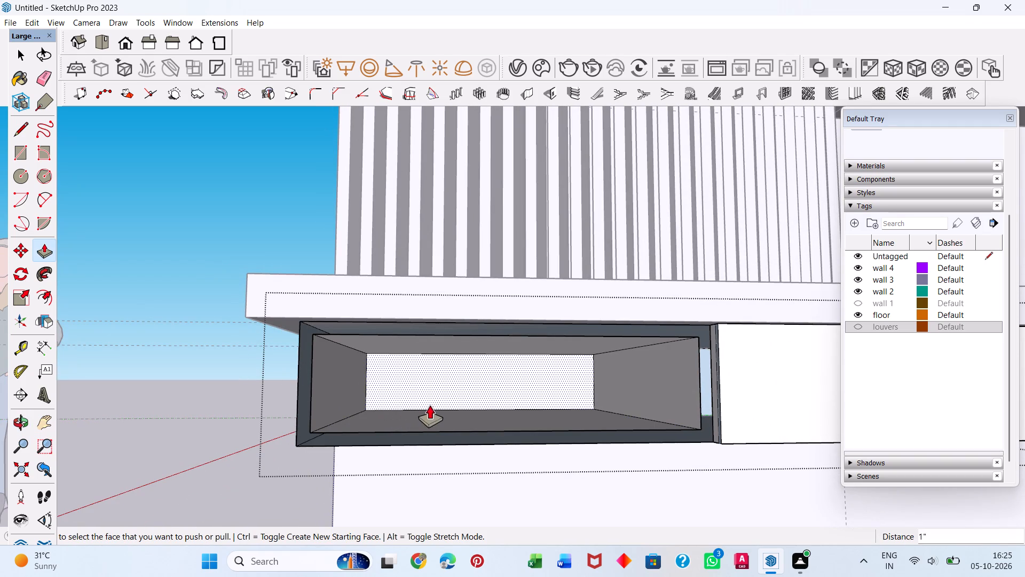
key("ctrl+z")
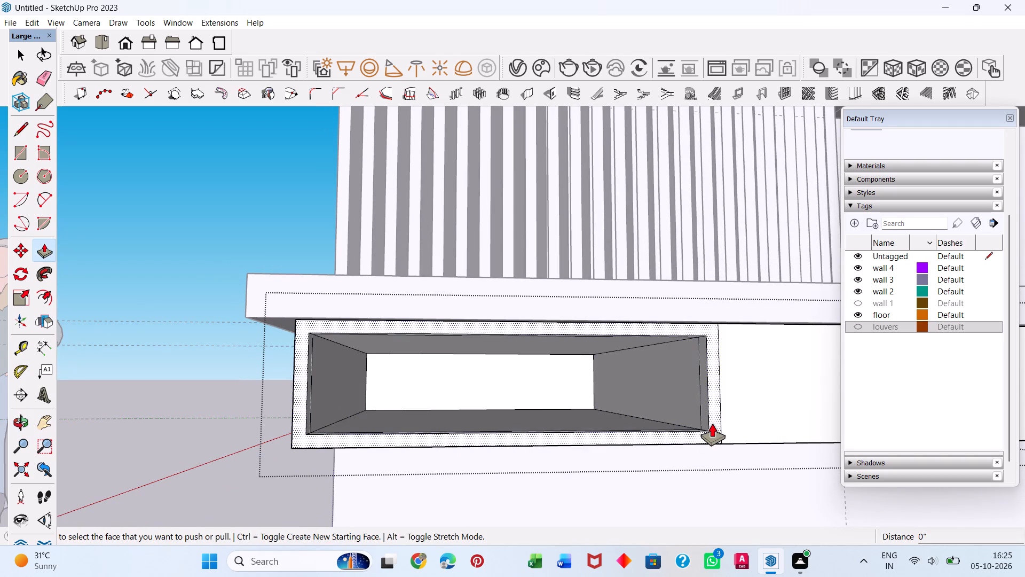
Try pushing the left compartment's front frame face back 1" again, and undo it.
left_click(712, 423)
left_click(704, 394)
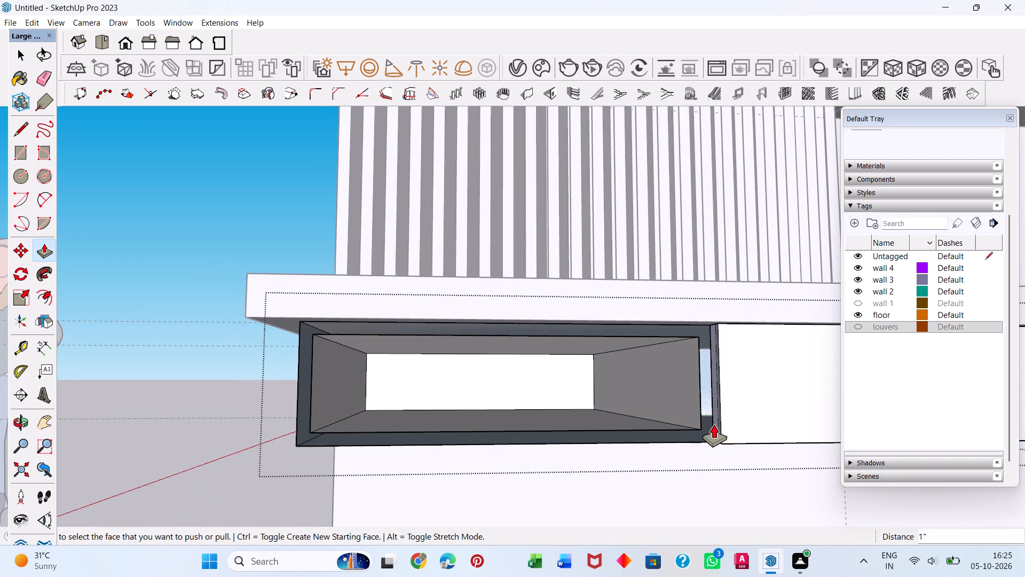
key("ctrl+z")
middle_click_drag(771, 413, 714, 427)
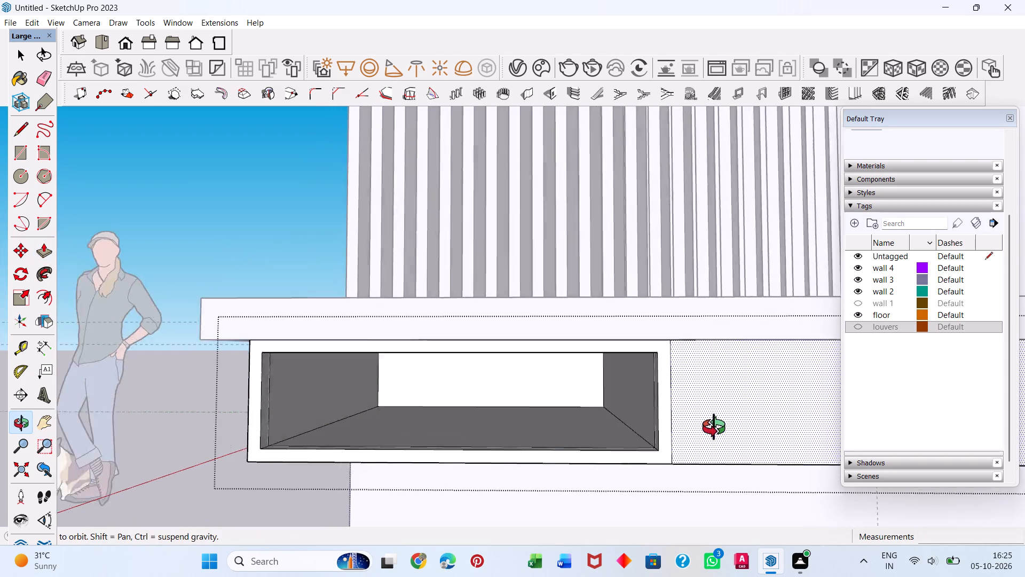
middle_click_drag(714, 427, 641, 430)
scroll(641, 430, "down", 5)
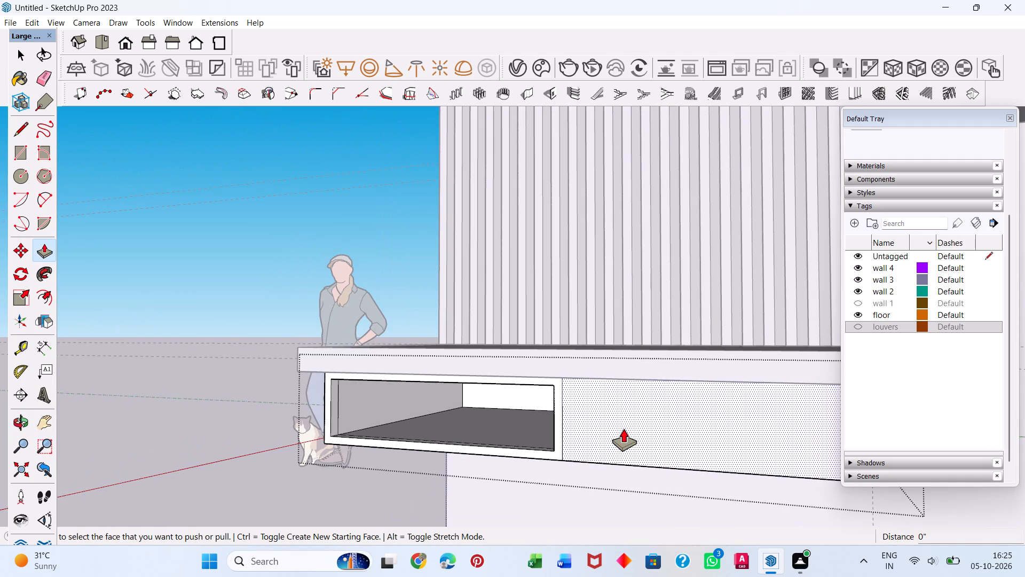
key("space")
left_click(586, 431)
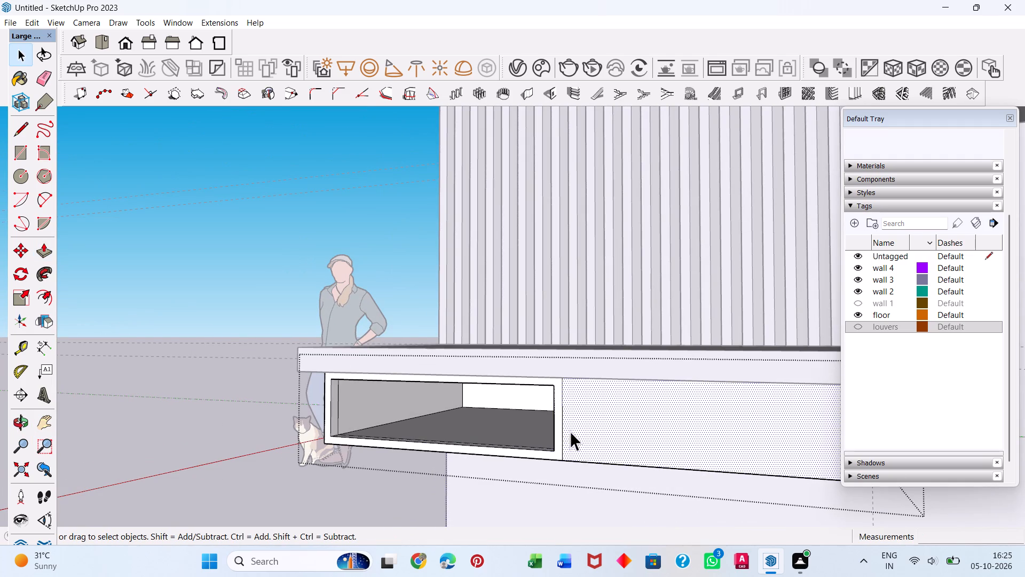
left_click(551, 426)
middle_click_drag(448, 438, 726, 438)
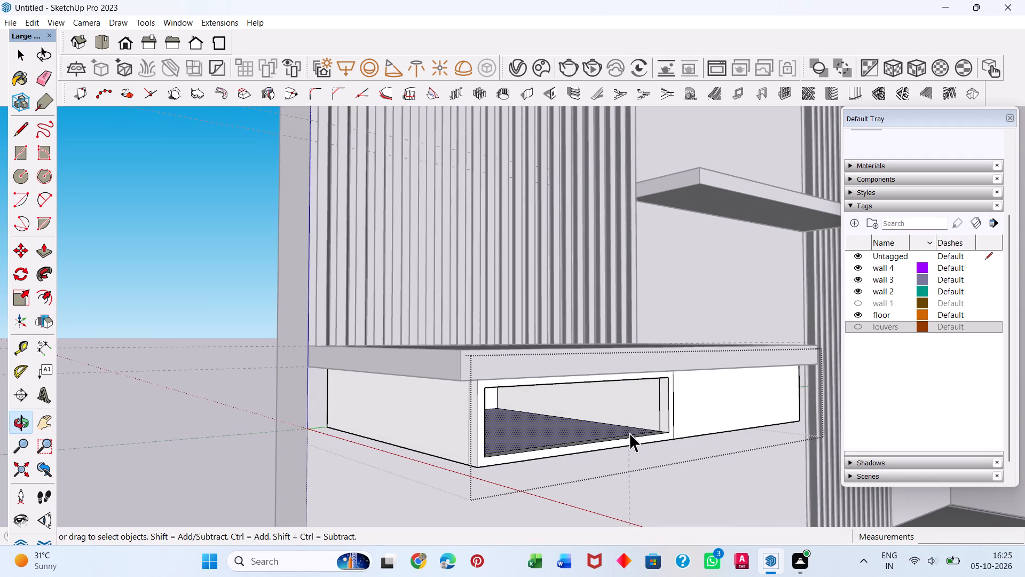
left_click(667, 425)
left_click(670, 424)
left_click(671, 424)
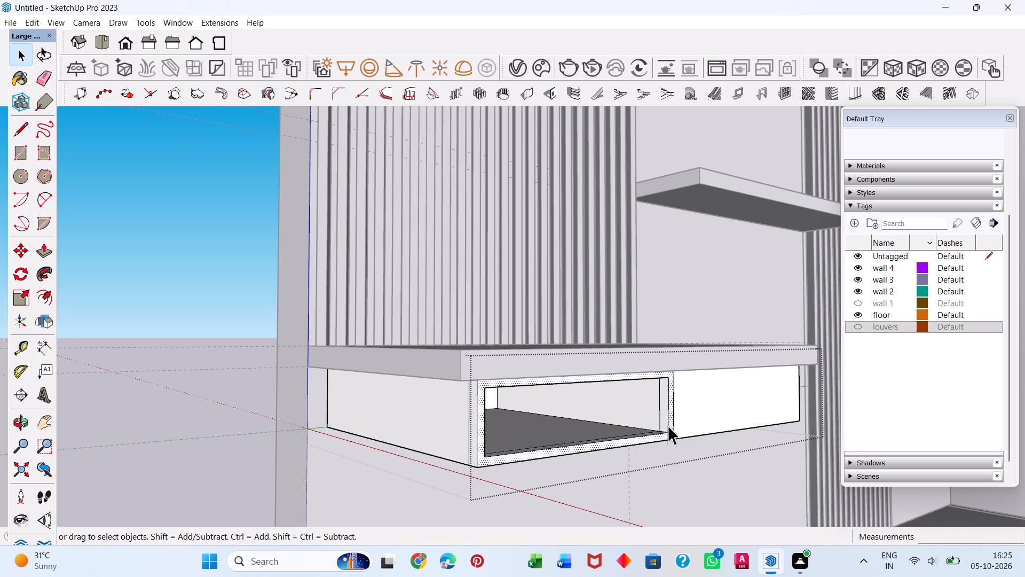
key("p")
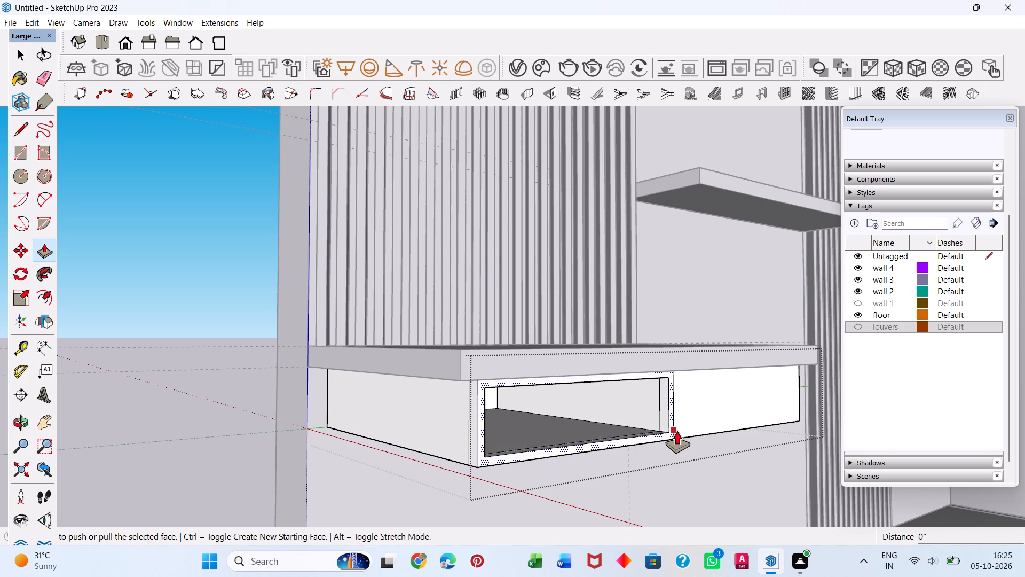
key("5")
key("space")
Hide the front face of the drawer box's right half.
left_click(718, 416)
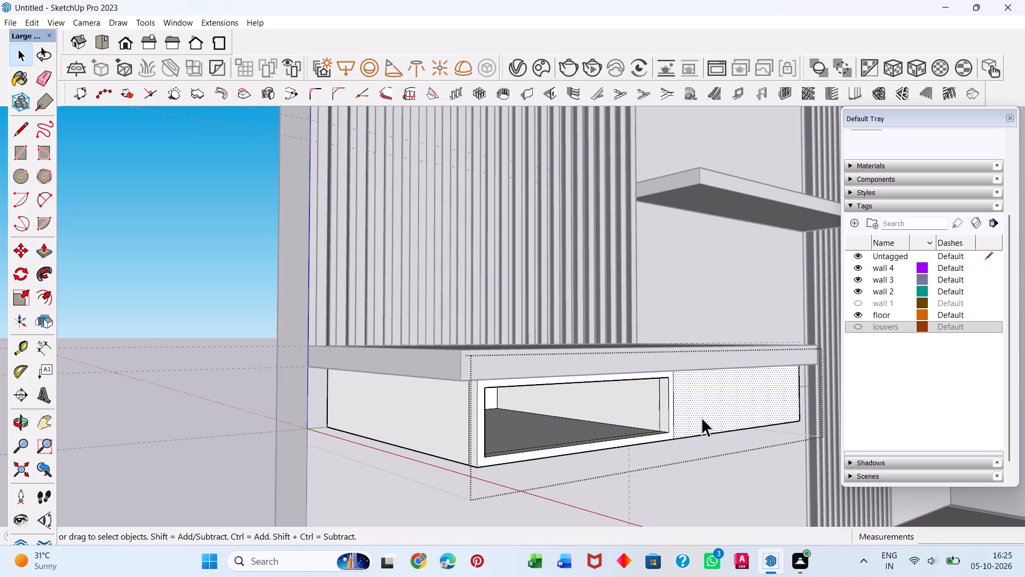
right_click(688, 419)
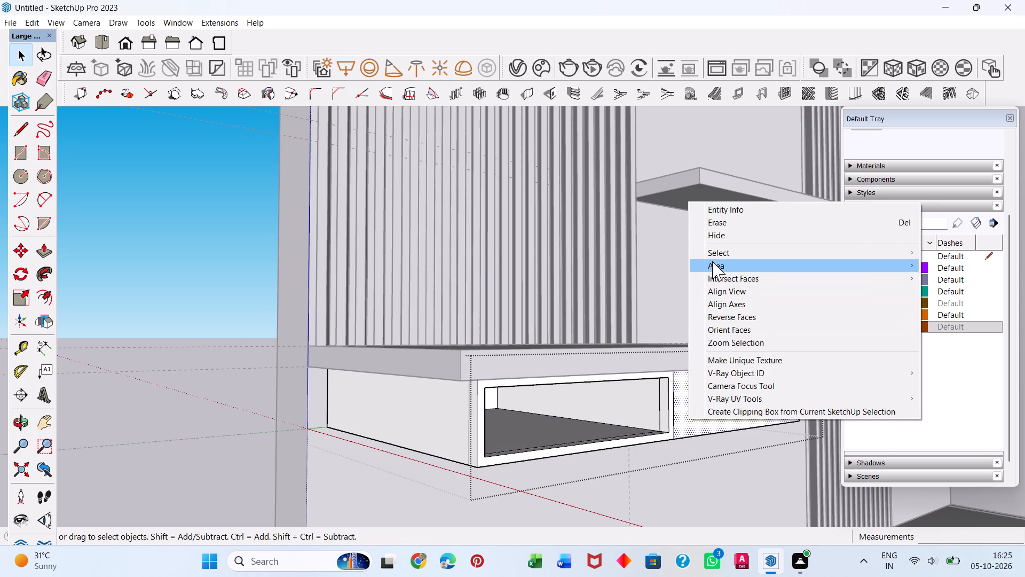
left_click(714, 235)
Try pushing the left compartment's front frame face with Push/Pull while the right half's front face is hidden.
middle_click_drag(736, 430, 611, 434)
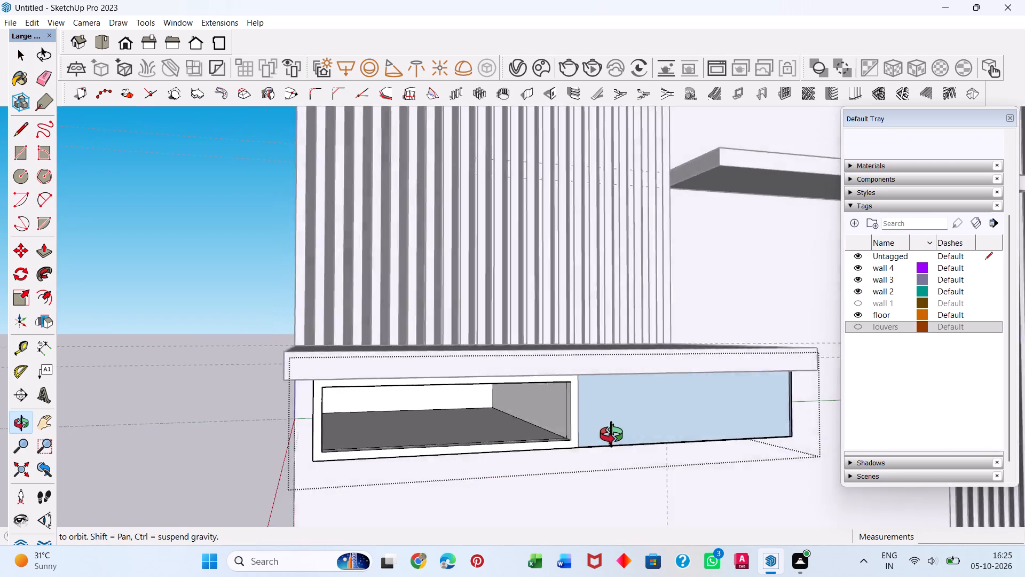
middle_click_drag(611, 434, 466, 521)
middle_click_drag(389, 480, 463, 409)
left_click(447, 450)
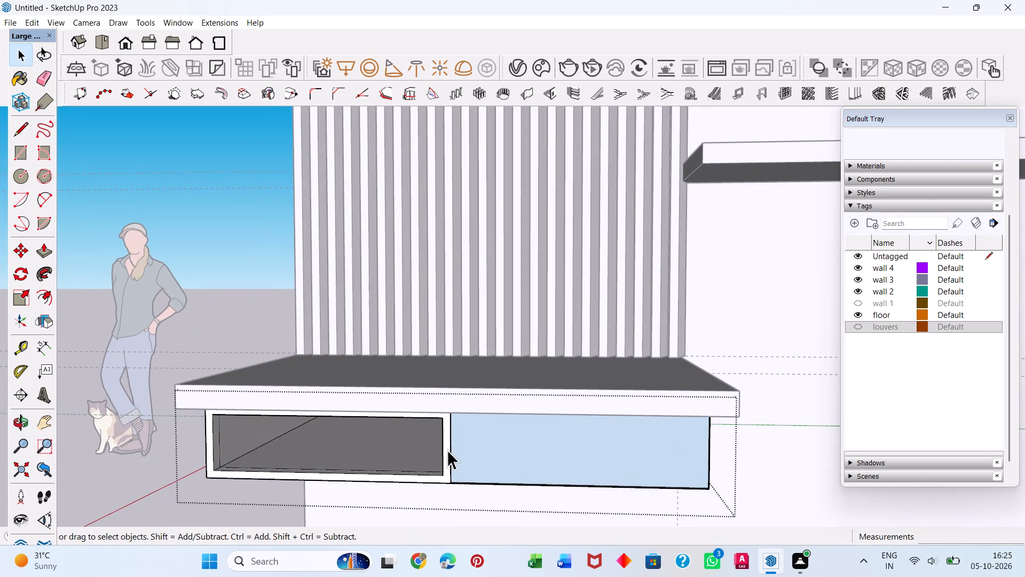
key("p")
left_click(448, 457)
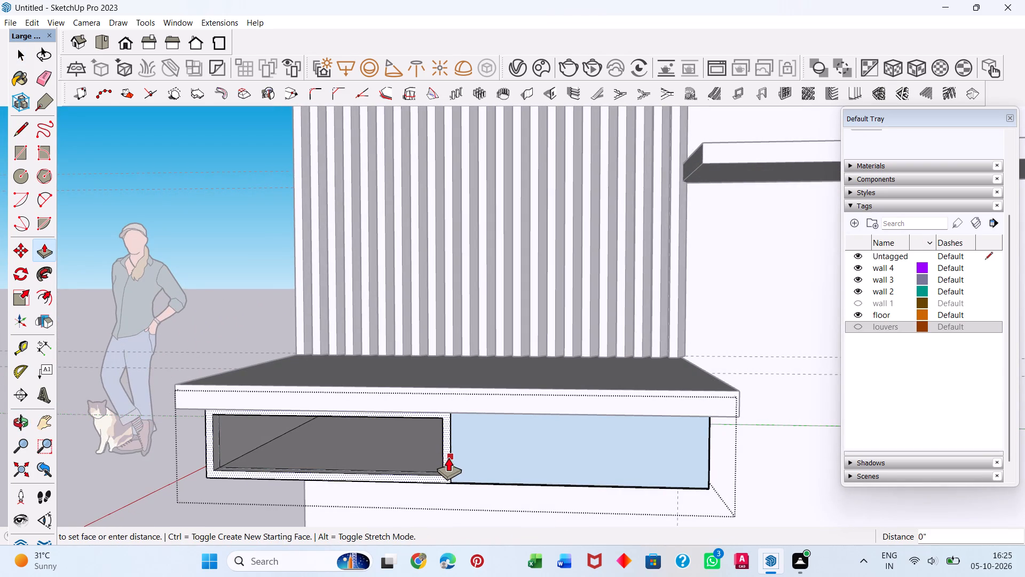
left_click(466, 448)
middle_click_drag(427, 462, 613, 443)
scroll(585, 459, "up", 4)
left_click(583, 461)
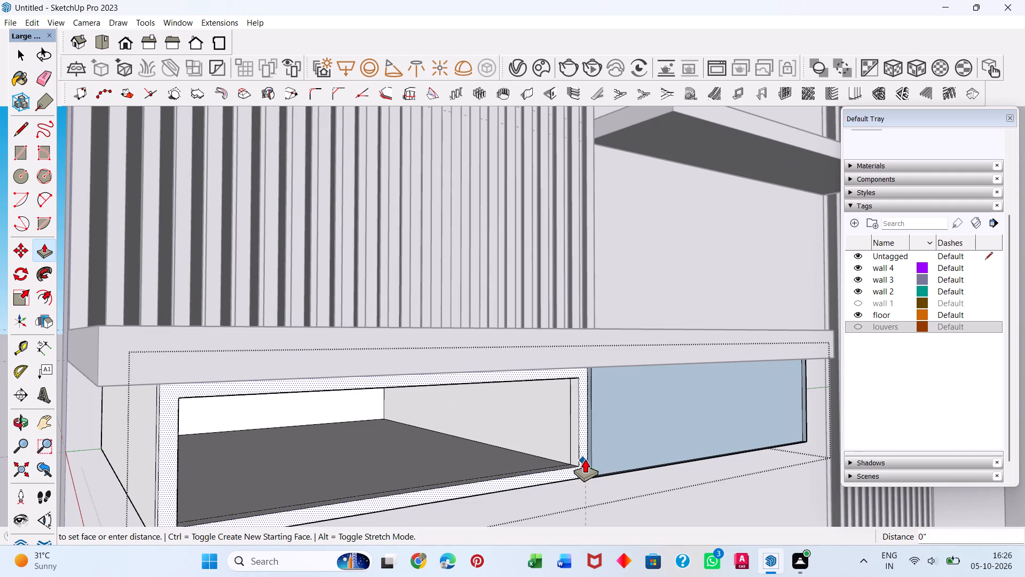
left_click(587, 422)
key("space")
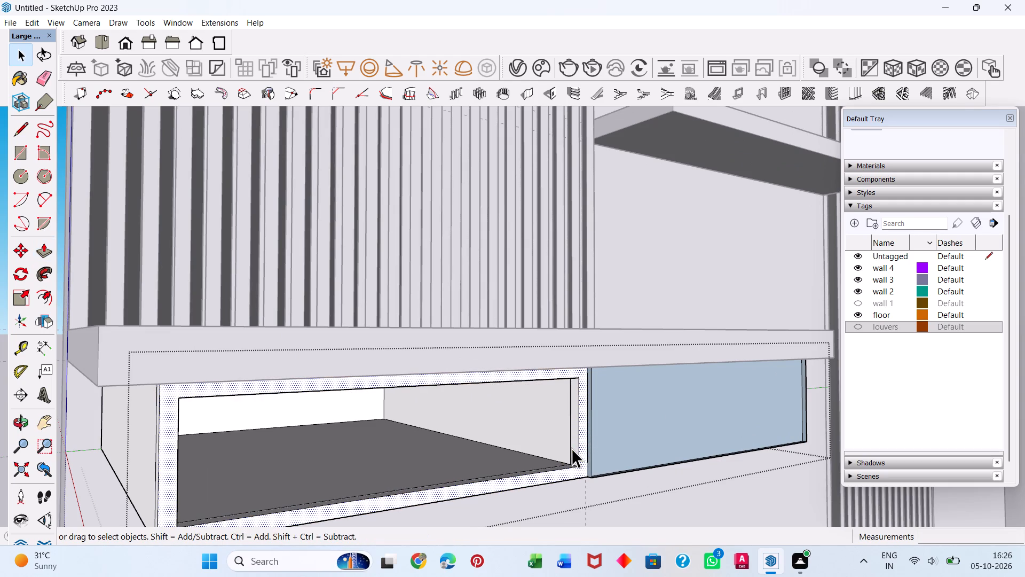
Delete the leftover seam edges on the left compartment's inner sides and bottom, plus the stray face covering its opening.
left_click(570, 442)
key("Delete")
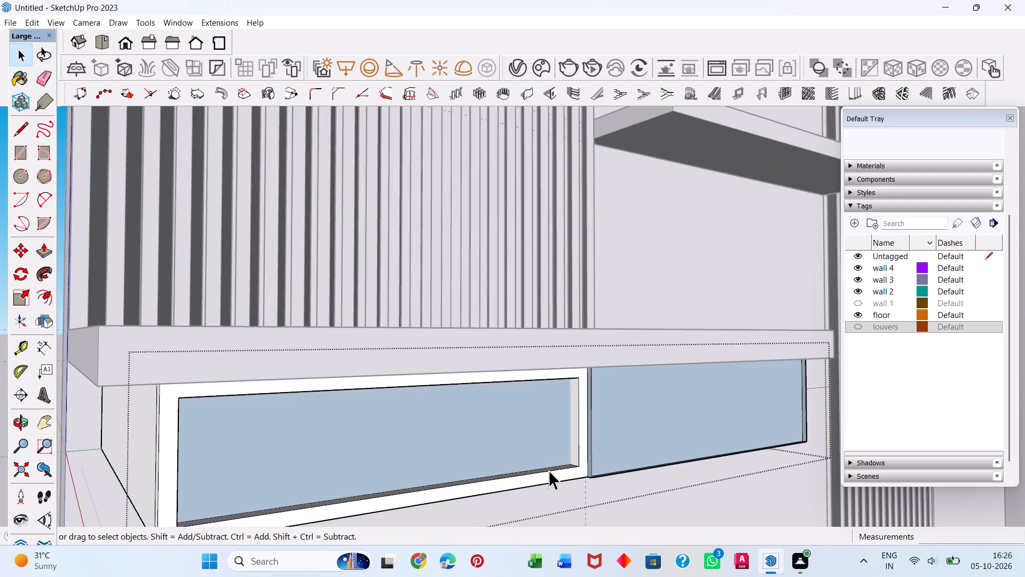
left_click(527, 433)
key("Delete")
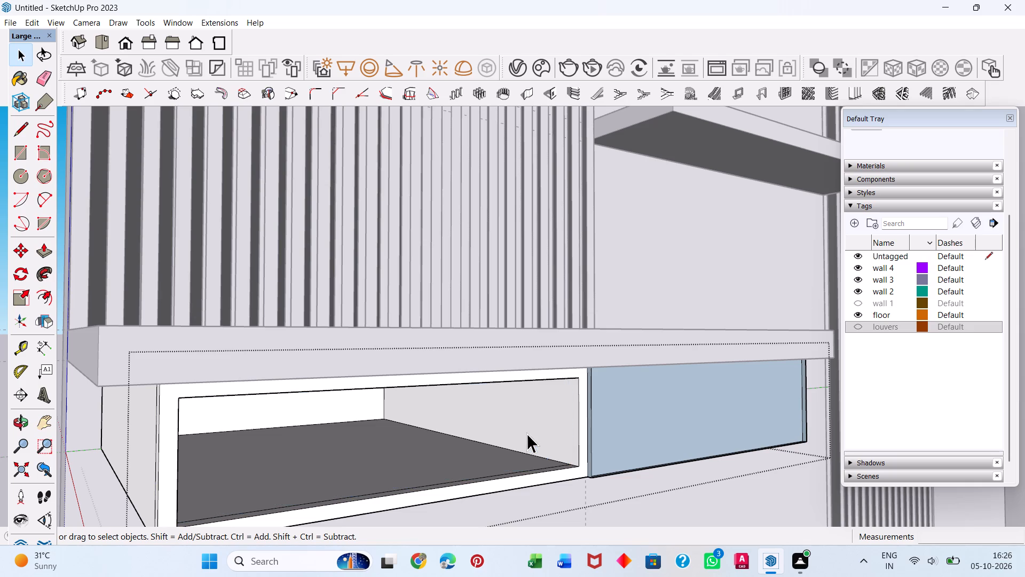
left_click(508, 473)
key("Delete")
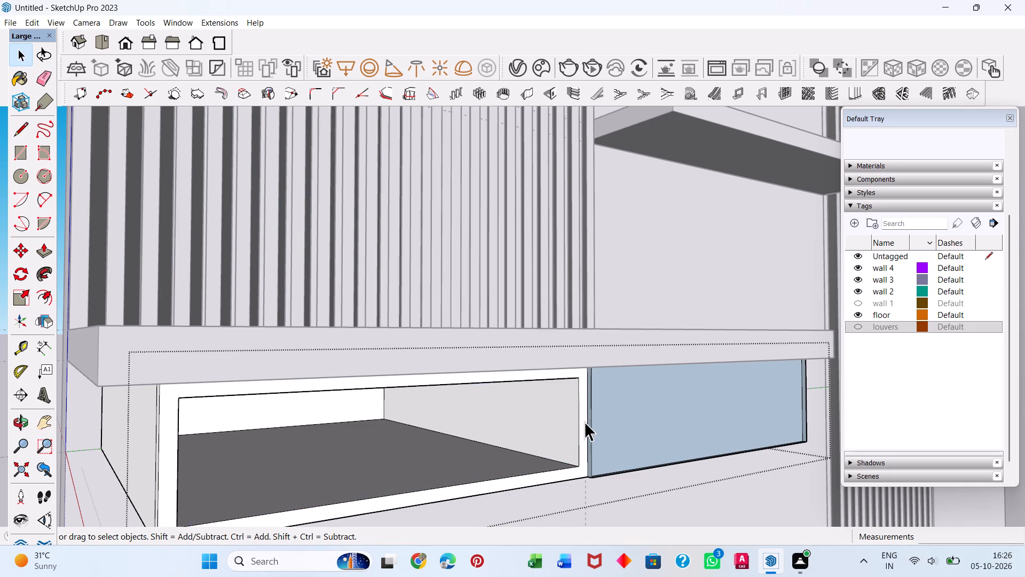
scroll(590, 419, "down", 8)
middle_click_drag(559, 444, 359, 459)
scroll(290, 447, "up", 4)
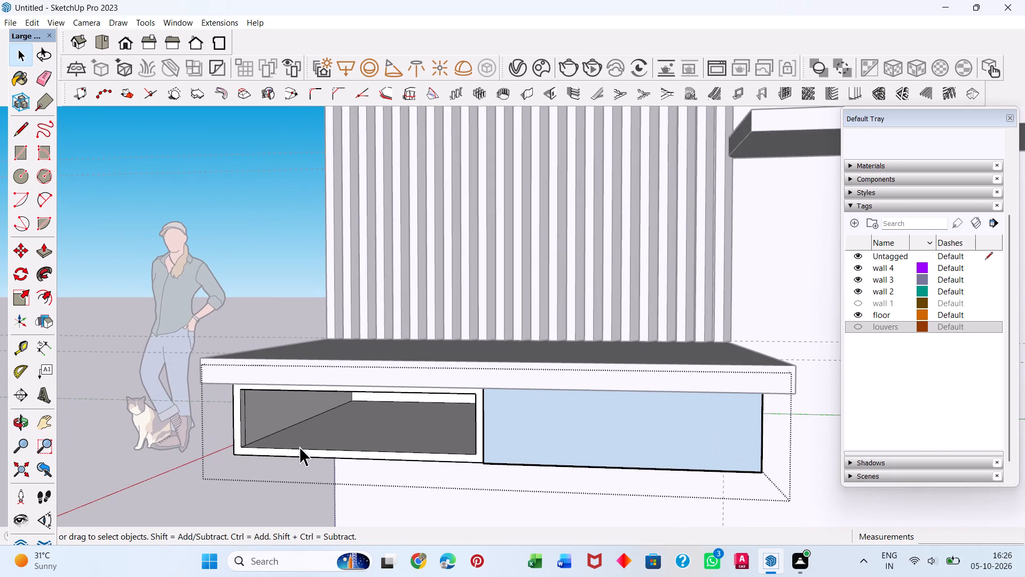
key("F1")
key("F2")
left_click(246, 430)
key("Delete")
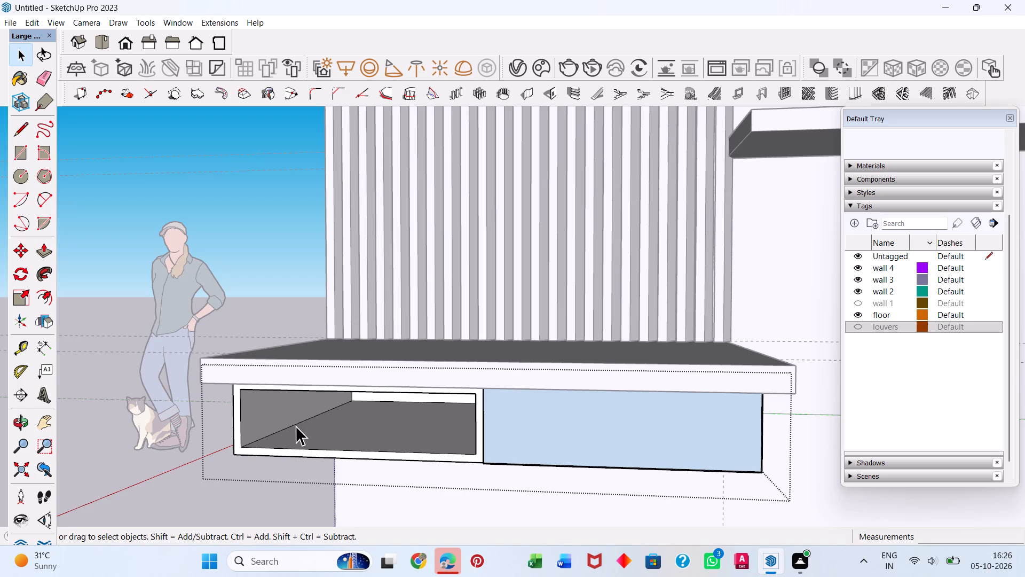
Delete the leftover seam edge on the underside of the left compartment's top, viewing the drawer box from below.
middle_click_drag(301, 423, 340, 231)
scroll(336, 235, "up", 1)
scroll(335, 246, "down", 1)
middle_click_drag(333, 256, 335, 446)
scroll(335, 446, "down", 5)
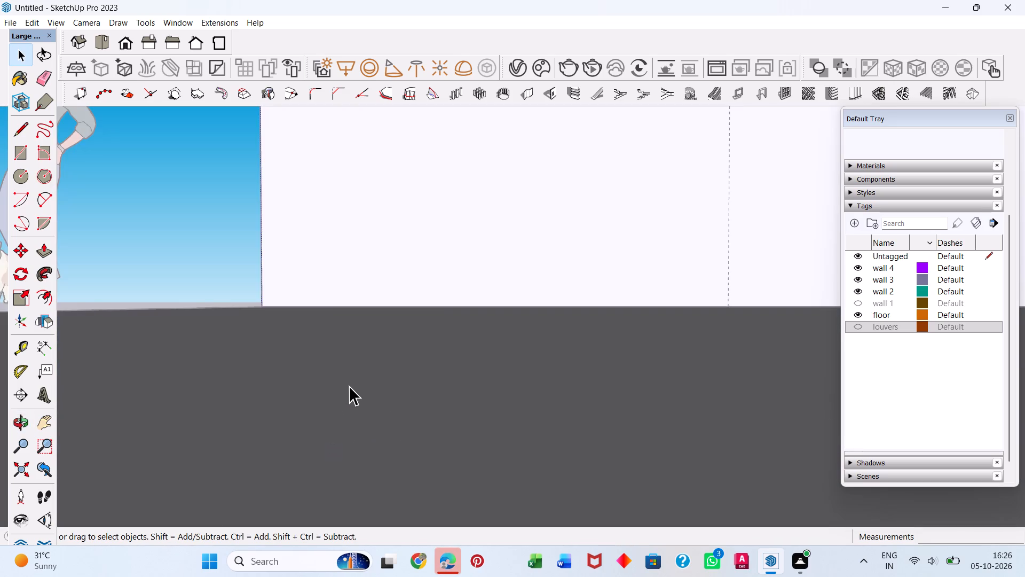
scroll(349, 386, "down", 8)
left_click(20, 474)
scroll(429, 377, "down", 3)
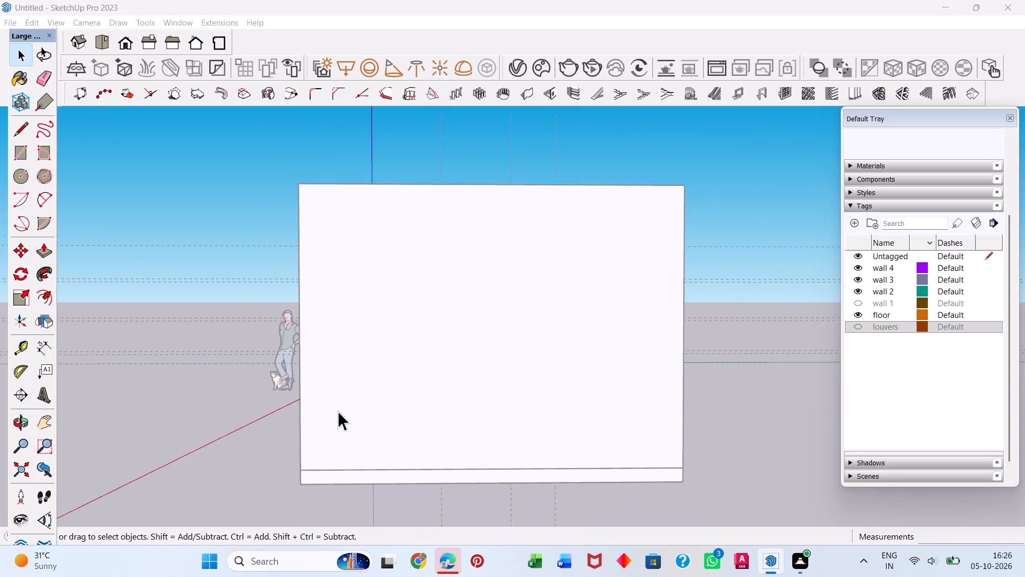
middle_click_drag(648, 411, 236, 358)
middle_click_drag(669, 426, 200, 386)
middle_click_drag(812, 408, 398, 376)
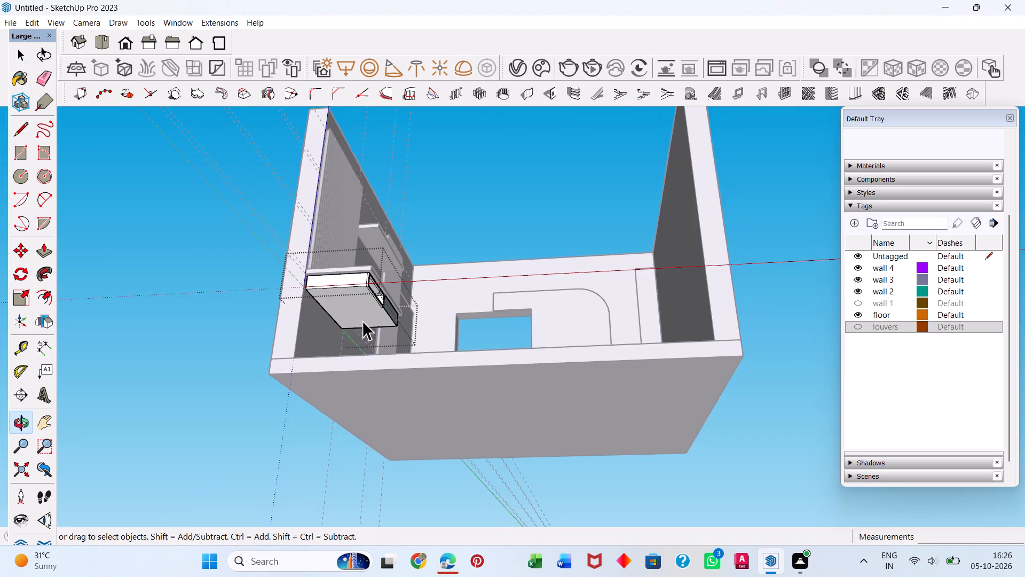
scroll(349, 276, "up", 4)
middle_click_drag(436, 332, 355, 310)
scroll(318, 311, "up", 14)
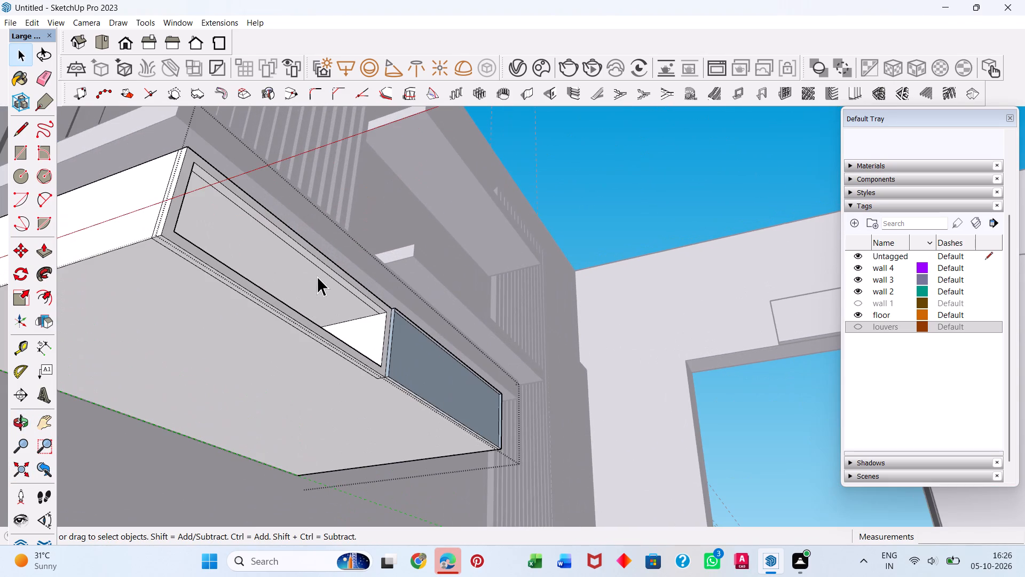
left_click(322, 270)
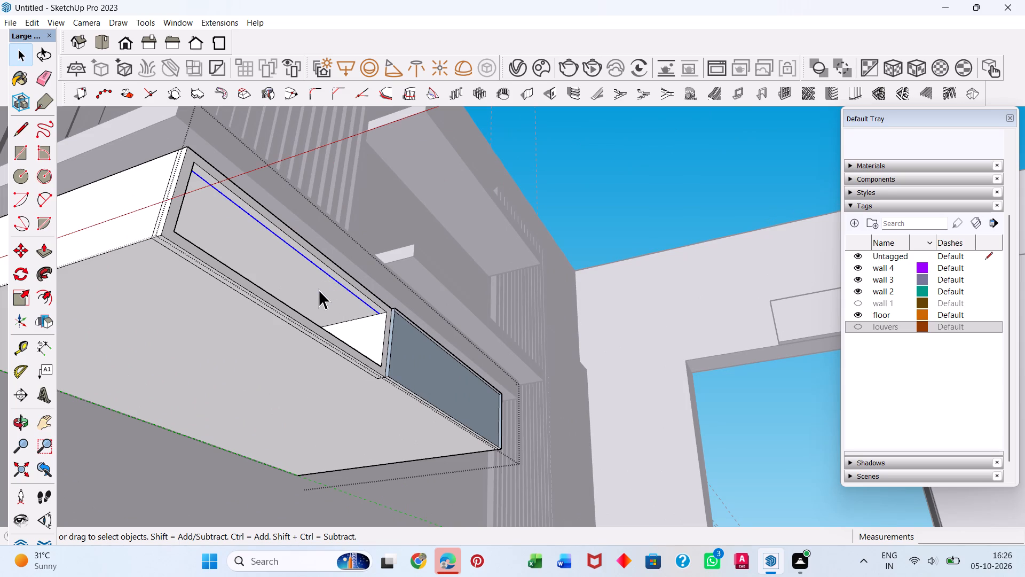
key("Delete")
Close the drawer box group and unhide all hidden objects in the model.
scroll(438, 302, "down", 4)
middle_click_drag(480, 360, 403, 461)
left_click(354, 502)
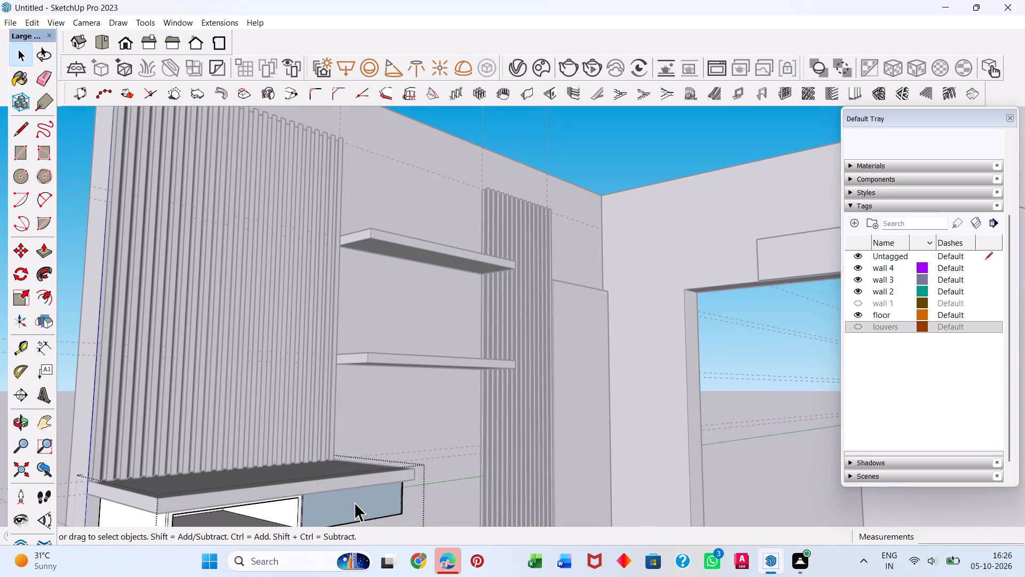
middle_click_drag(352, 493, 318, 406)
right_click(334, 436)
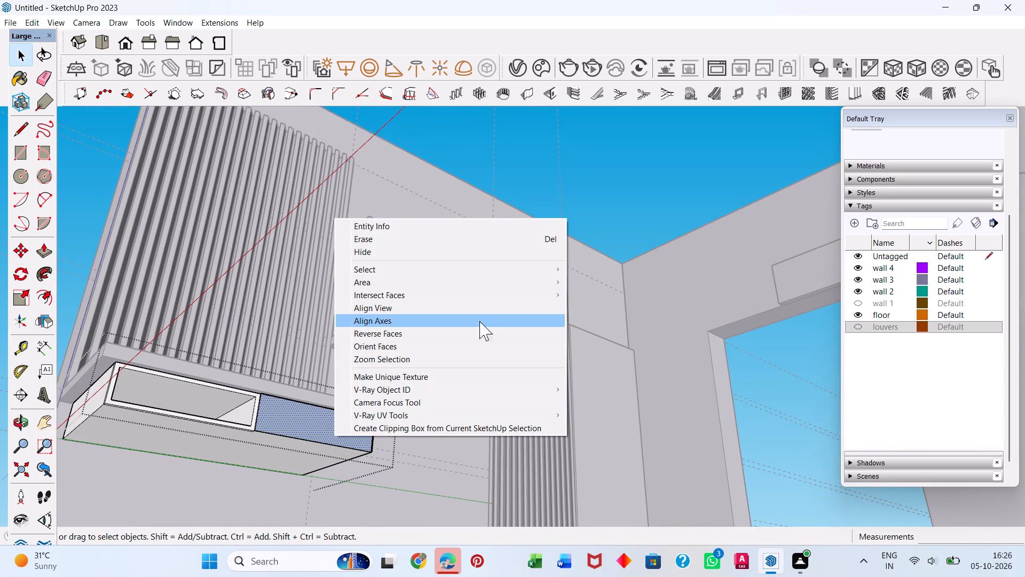
left_click(795, 406)
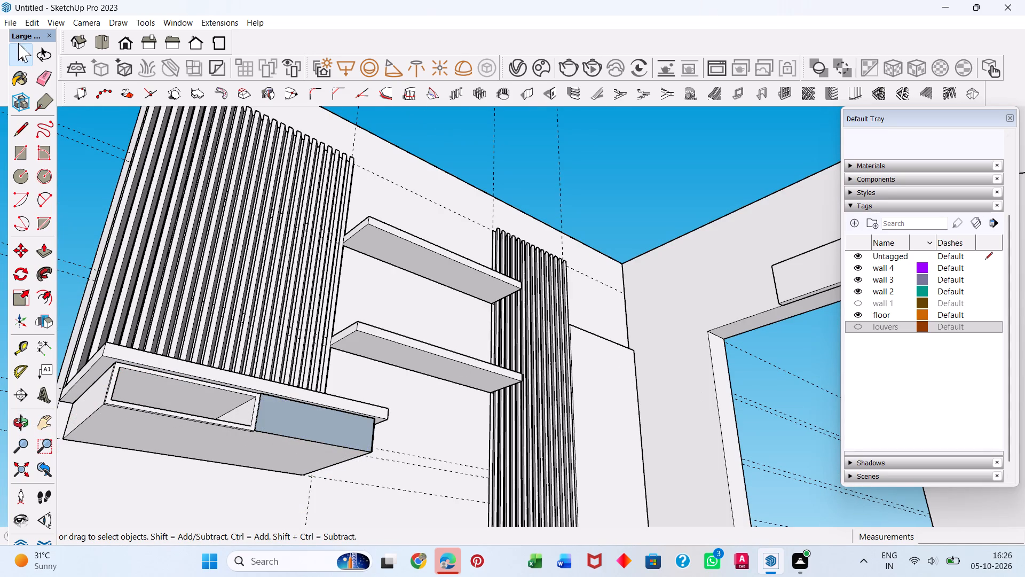
left_click(42, 24)
left_click(56, 207)
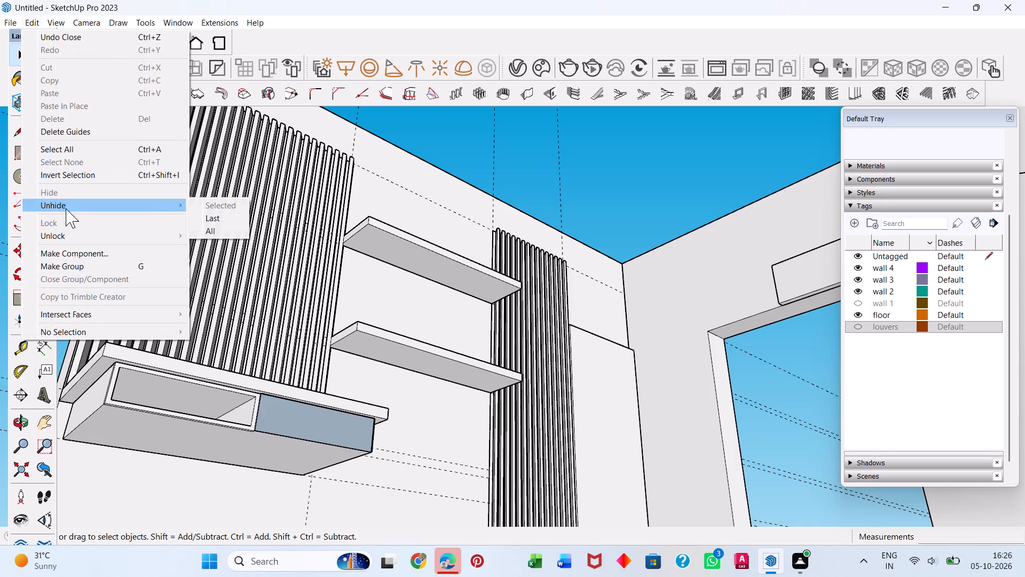
left_click(228, 237)
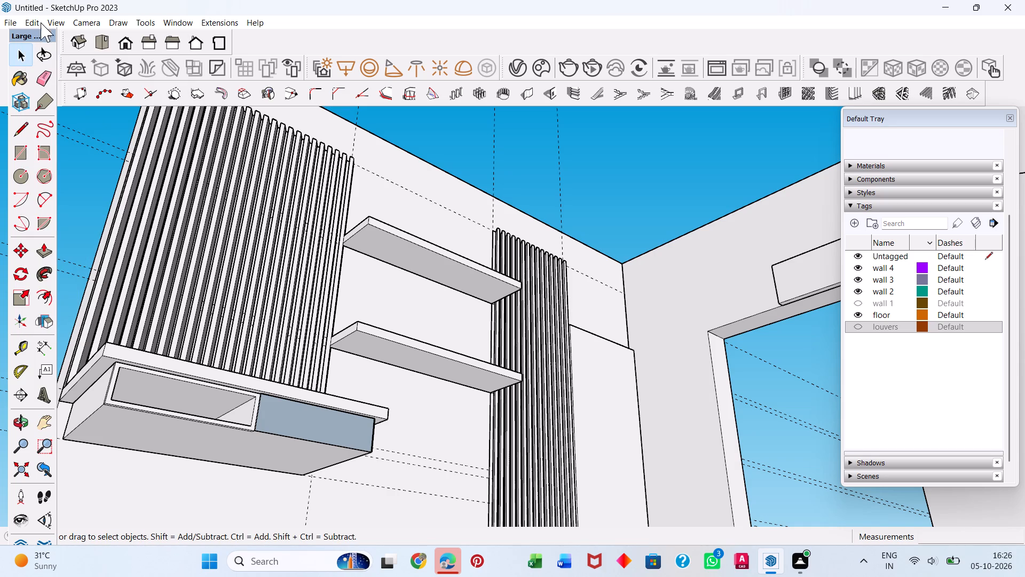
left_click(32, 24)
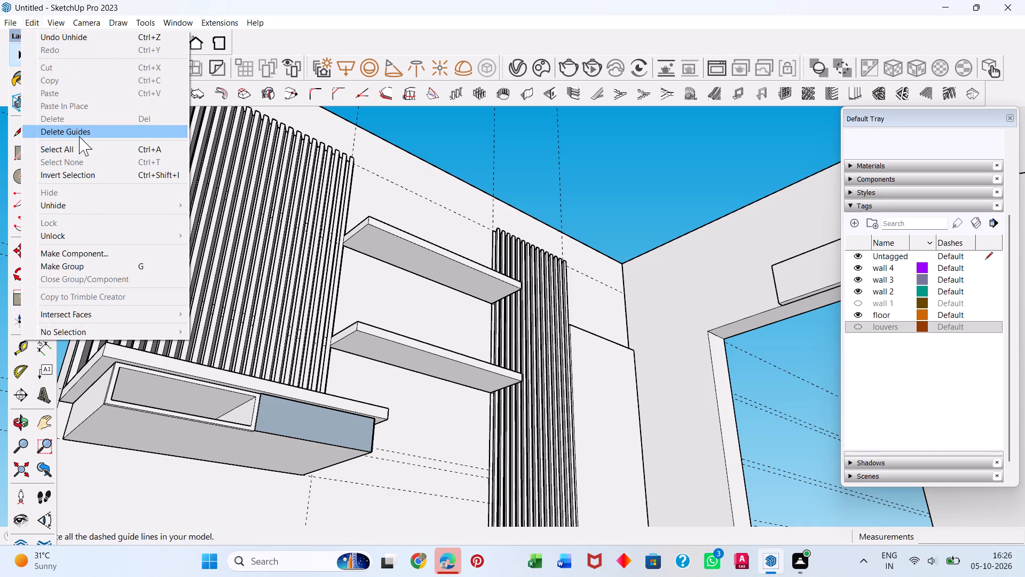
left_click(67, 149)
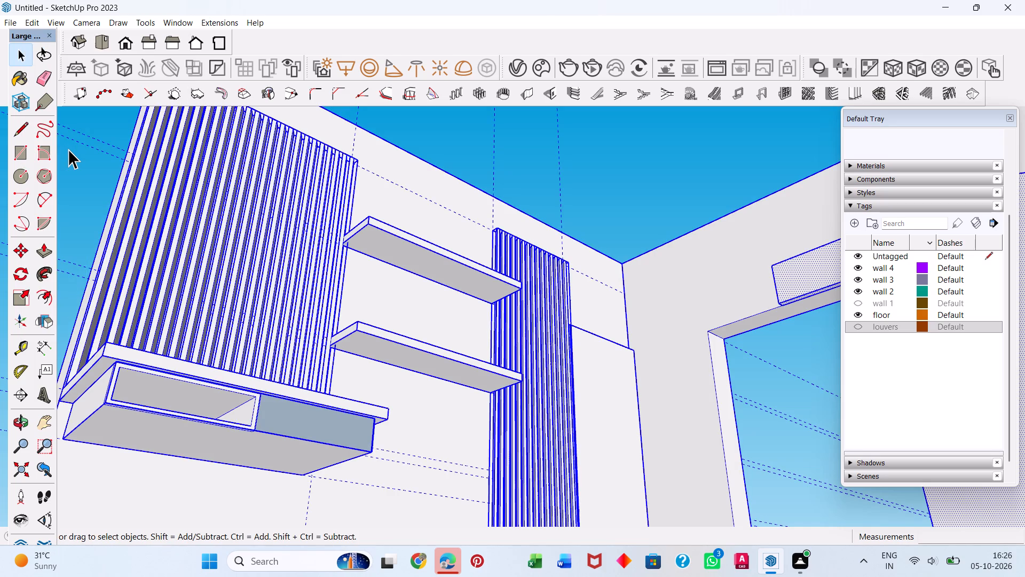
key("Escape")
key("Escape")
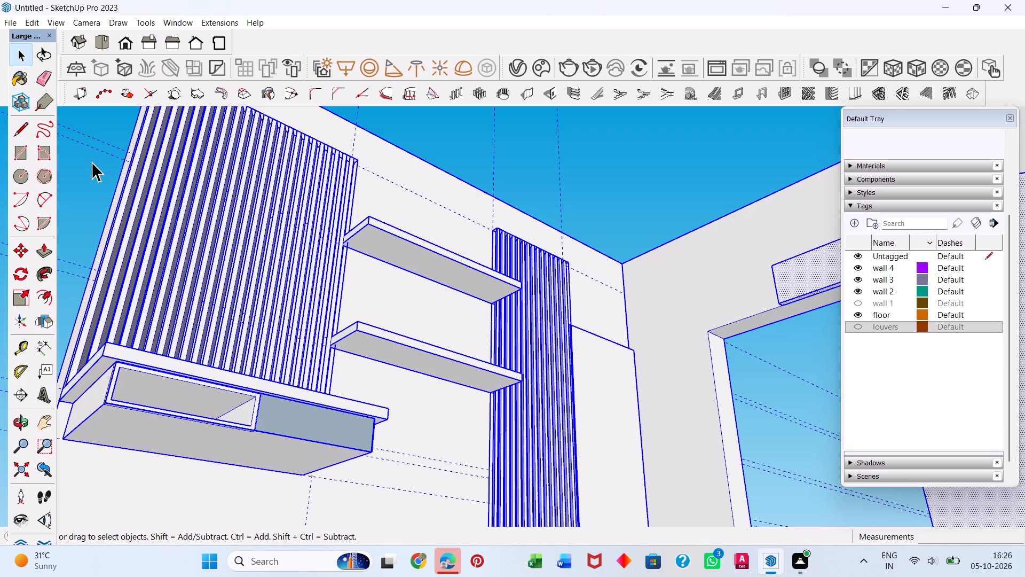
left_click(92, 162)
Open the drawer box group and delete the outer front face of its right half.
scroll(310, 423, "up", 5)
middle_click_drag(298, 430, 272, 469)
left_click(268, 474)
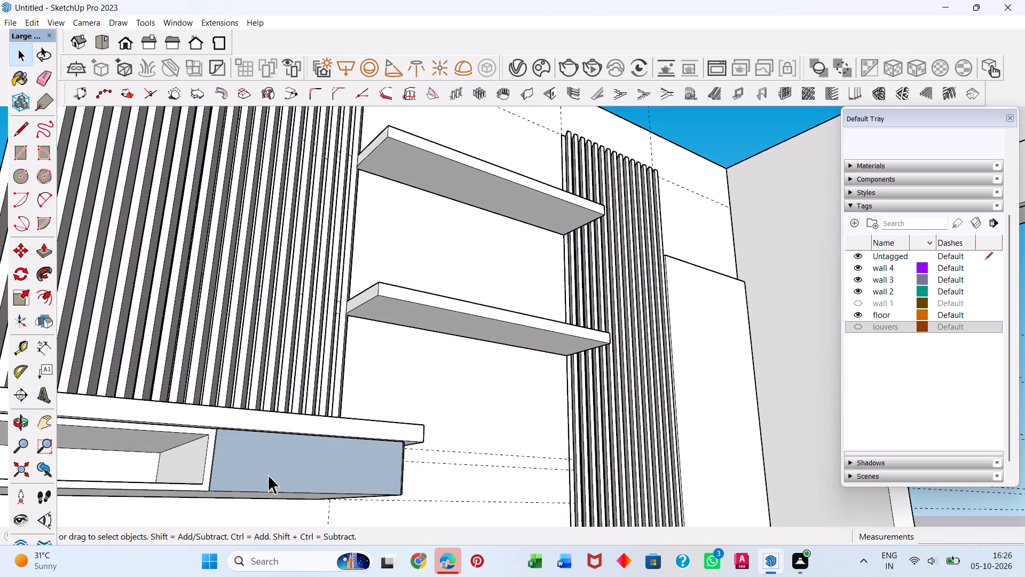
double_click(266, 458)
triple_click(269, 465)
double_click(269, 465)
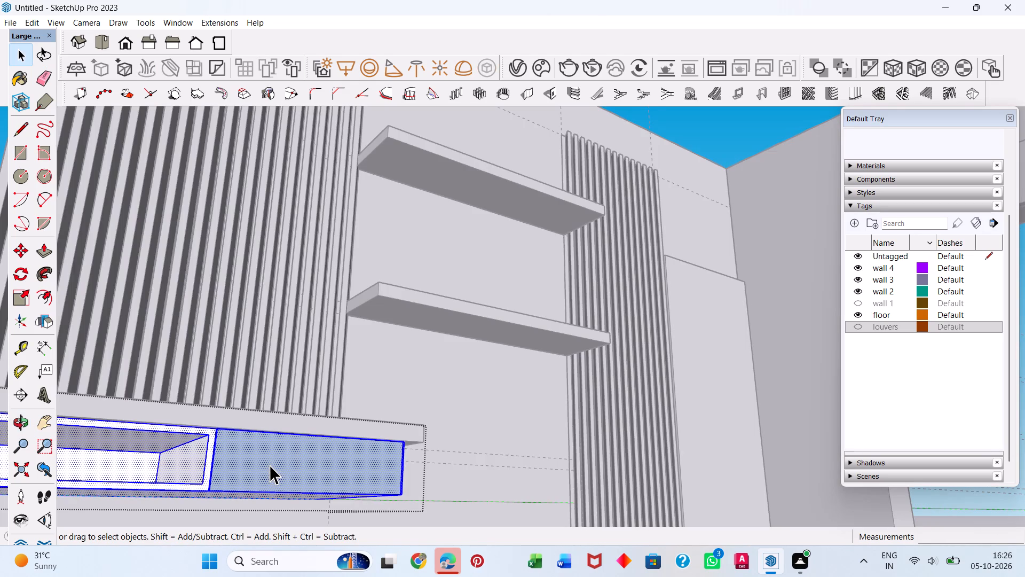
double_click(294, 467)
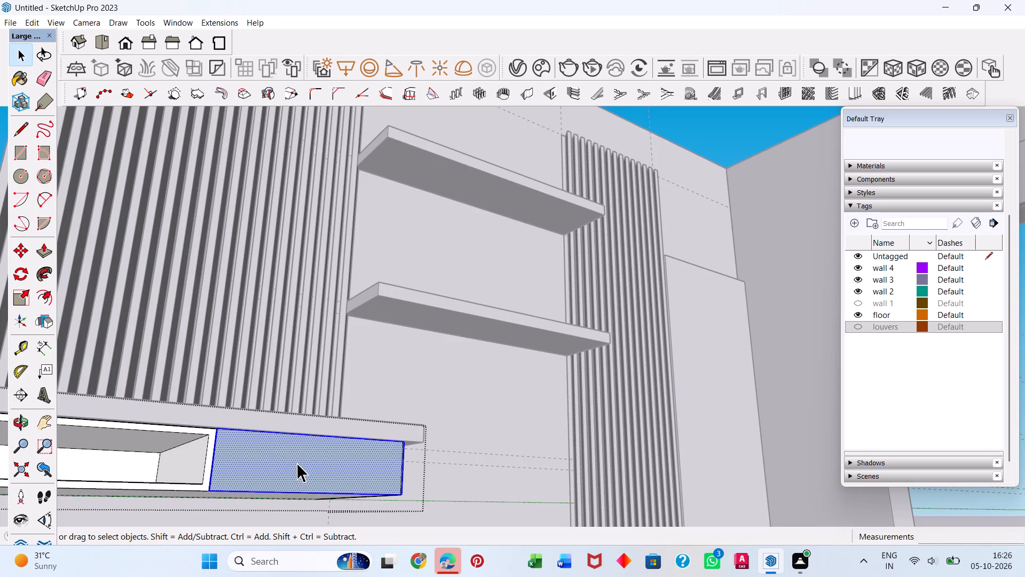
left_click(298, 462)
scroll(298, 462, "up", 10)
left_click(287, 458)
key("Delete")
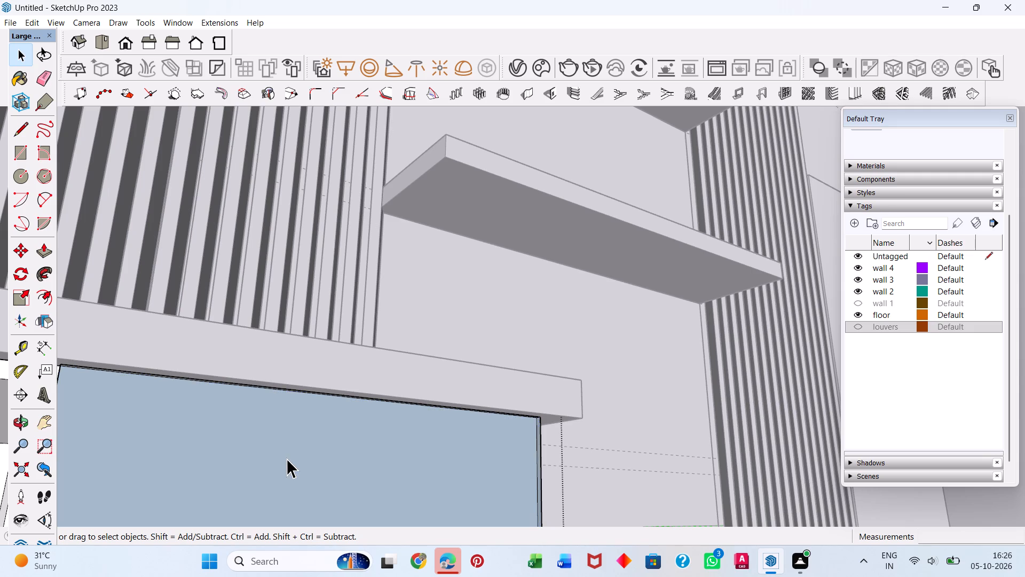
Push/Pull the thin inner end face of the right half's recess about 1' 8 3/4" across to the compartment divider, and close the group.
scroll(409, 423, "up", 1)
middle_click_drag(409, 423, 479, 361)
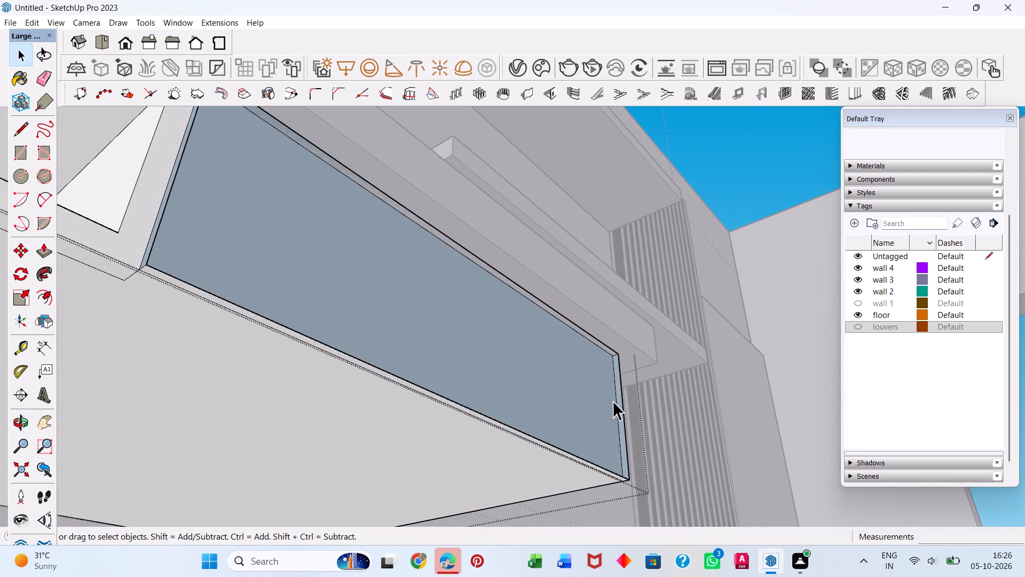
scroll(617, 401, "up", 4)
left_click(617, 401)
left_click(619, 401)
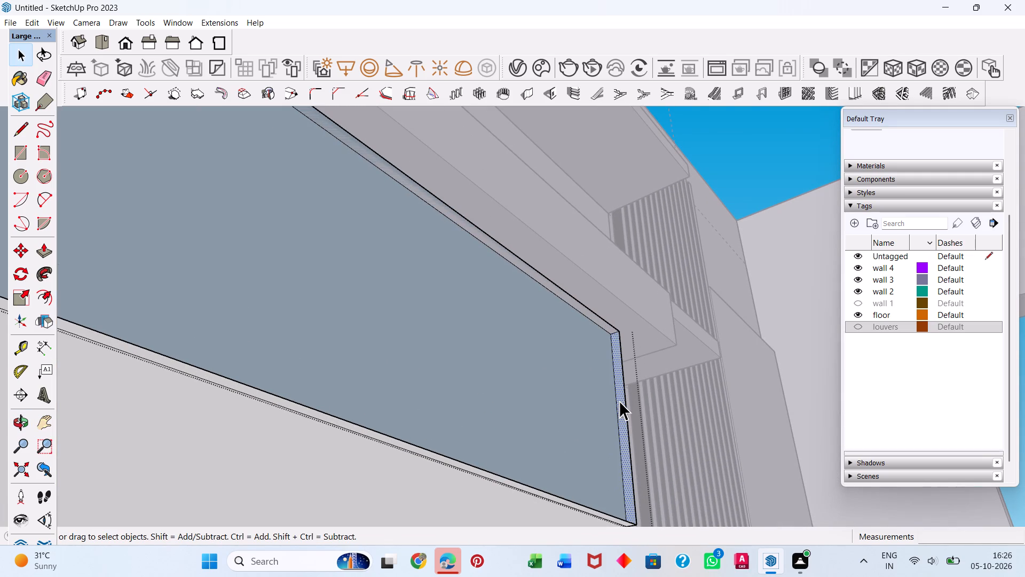
key("p")
left_click(619, 401)
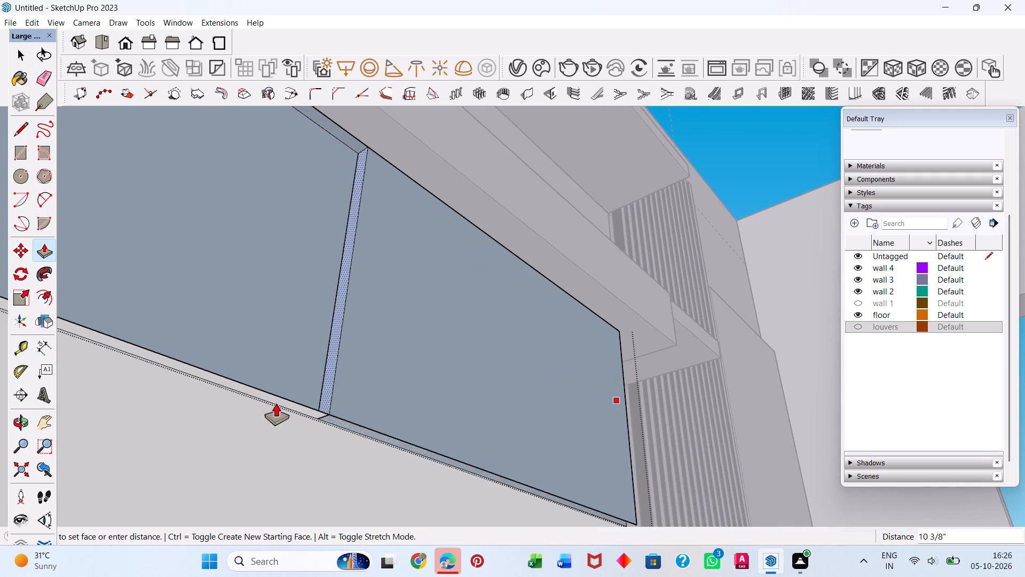
middle_click_drag(281, 405, 415, 406)
scroll(415, 397, "down", 4)
middle_click_drag(402, 387, 411, 460)
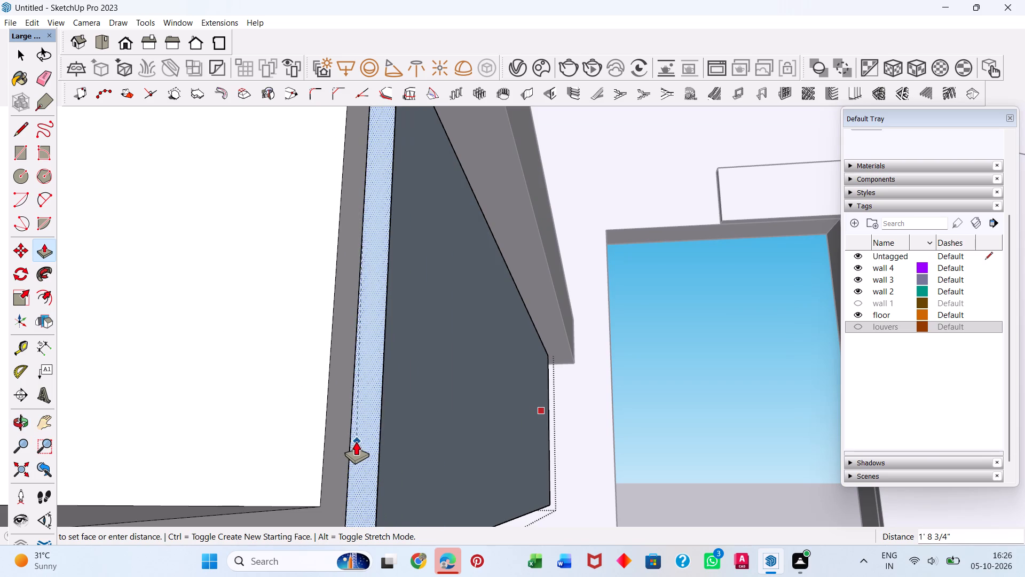
left_click(356, 441)
scroll(425, 381, "down", 4)
key("space")
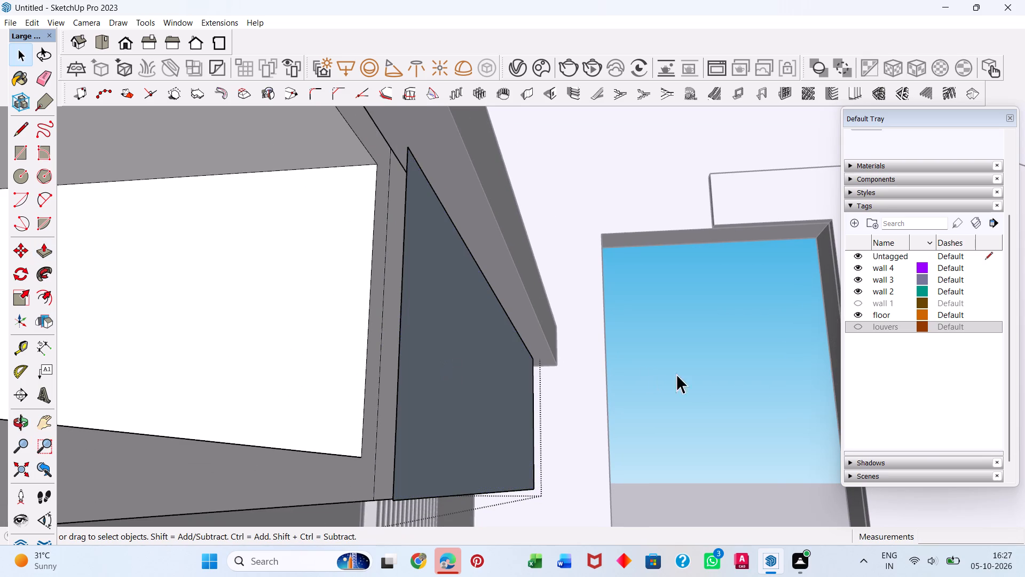
left_click(701, 378)
Reverse the right half's blue front face inside the drawer box group, and close the group.
scroll(629, 422, "down", 3)
middle_click_drag(461, 466, 186, 439)
left_click(467, 417)
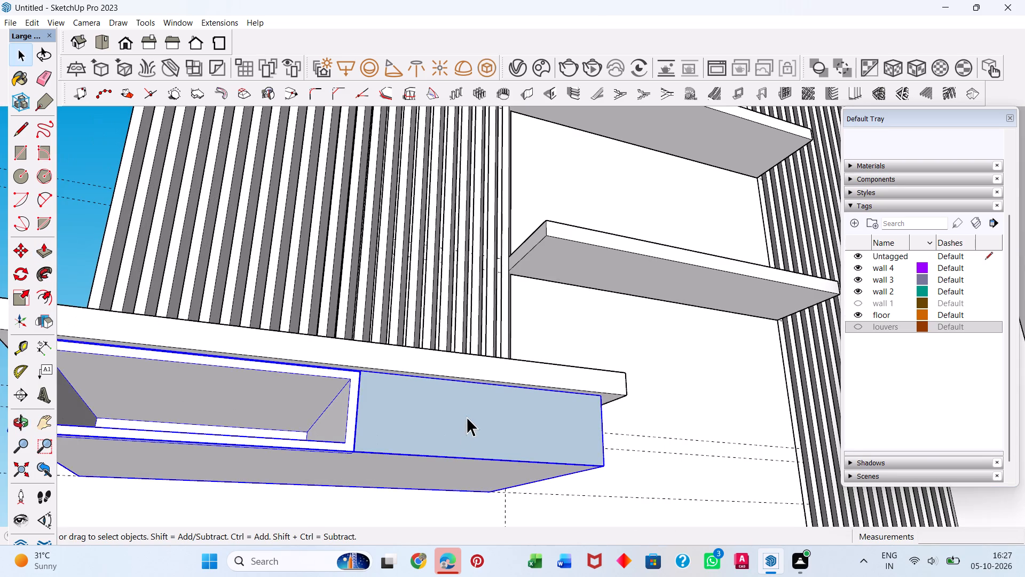
triple_click(463, 427)
left_click(462, 428)
right_click(462, 428)
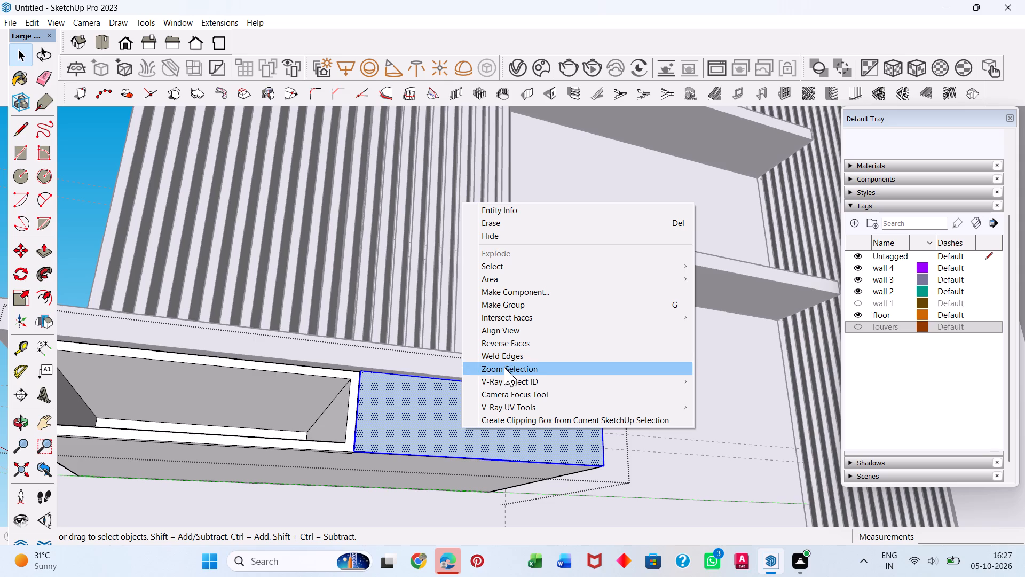
left_click(508, 339)
scroll(496, 407, "down", 5)
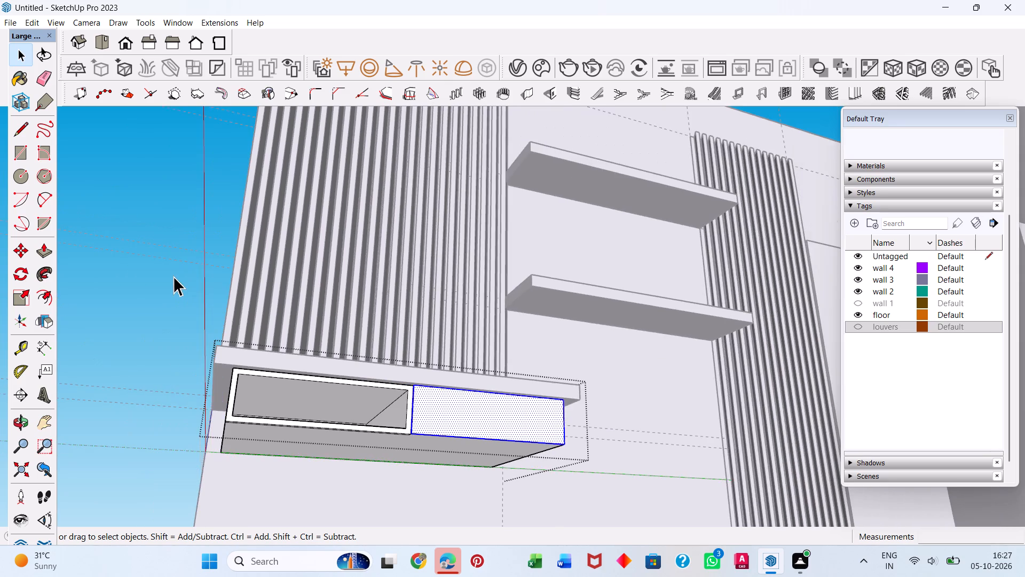
left_click(174, 276)
Examine the drawer box's open compartment, right front and underside from several angles.
middle_click_drag(410, 407, 547, 487)
scroll(545, 485, "up", 7)
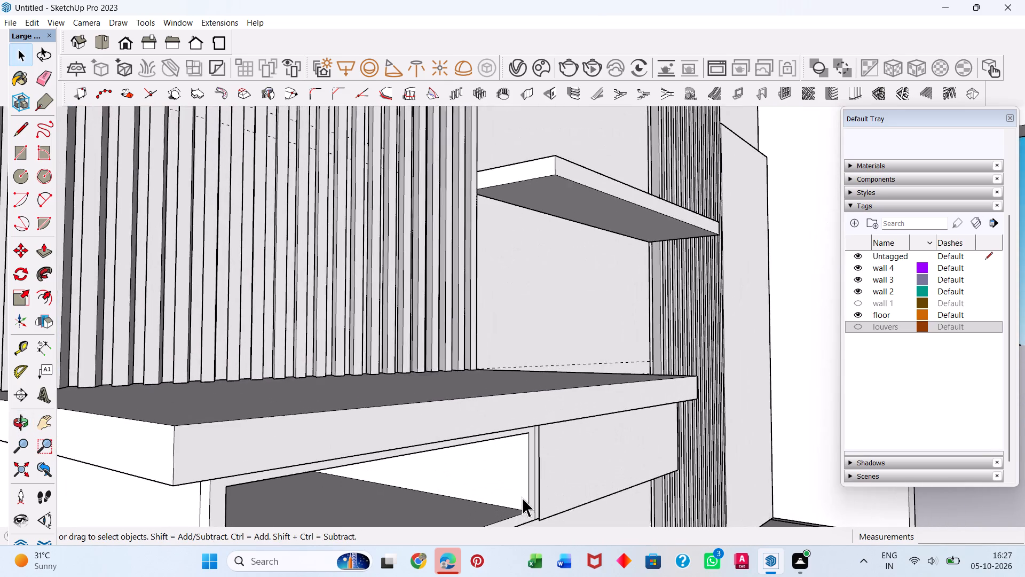
scroll(522, 497, "up", 10)
scroll(535, 440, "down", 8)
middle_click_drag(516, 403, 612, 356)
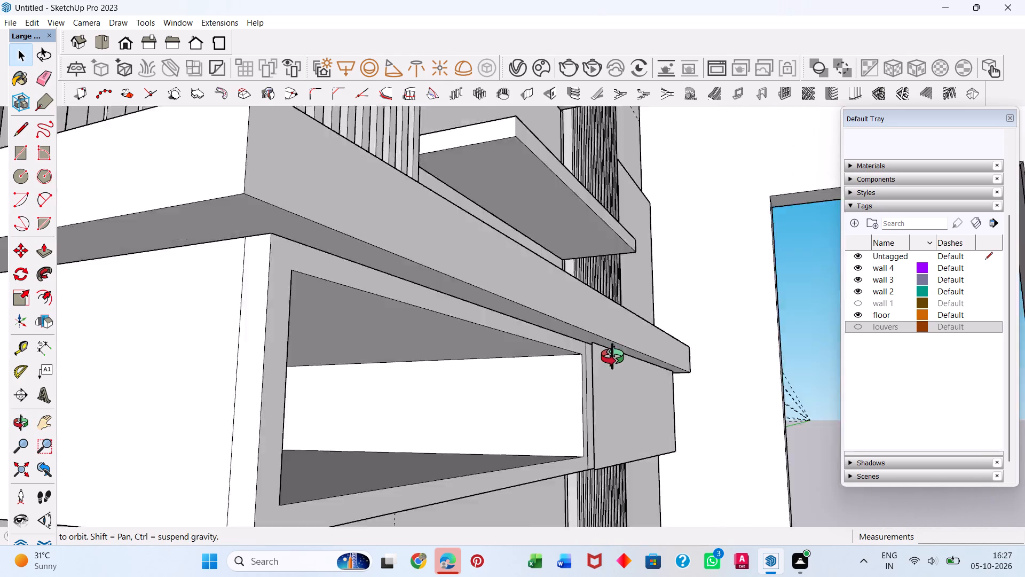
middle_click_drag(612, 356, 638, 314)
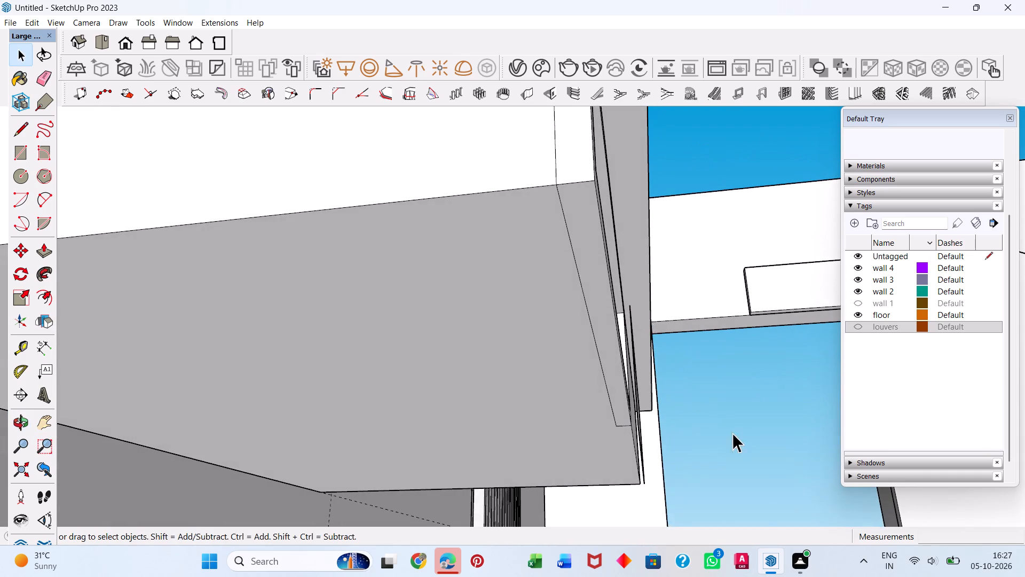
middle_click_drag(675, 428, 286, 376)
scroll(282, 365, "down", 6)
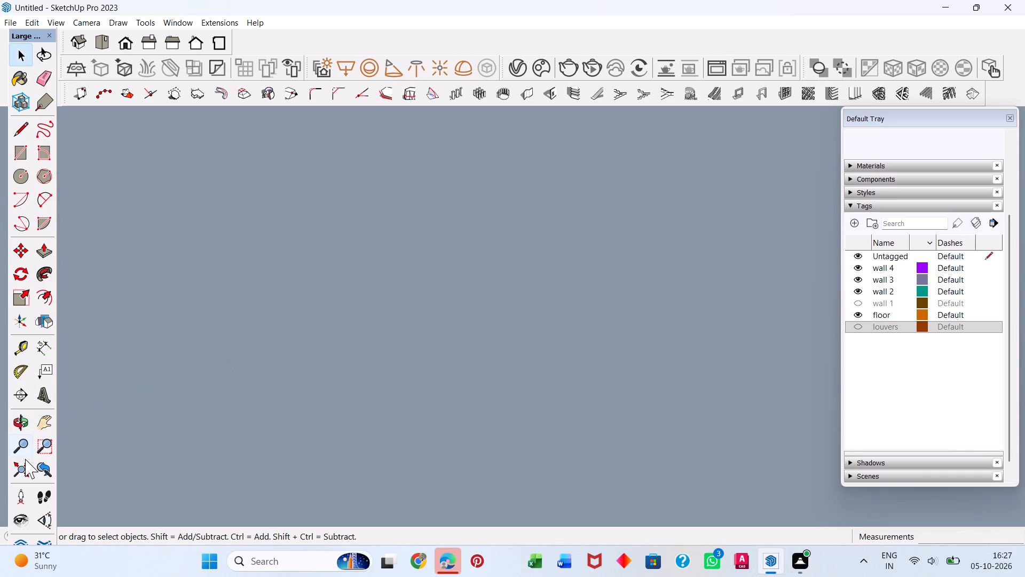
Draw a rectangle of about 5/16" by 6" over the narrow gap at the front edge of the drawer box's right end.
left_click(26, 469)
middle_click_drag(506, 346, 57, 363)
middle_click_drag(548, 275, 200, 322)
middle_click_drag(566, 297, 490, 315)
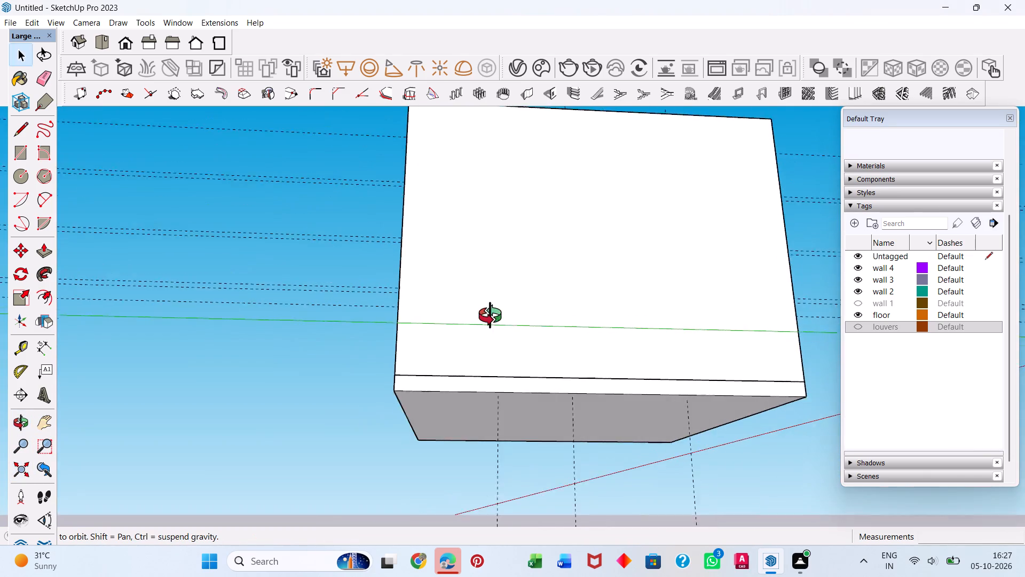
middle_click_drag(490, 315, 187, 342)
scroll(503, 295, "up", 9)
middle_click_drag(398, 378, 256, 392)
scroll(499, 380, "up", 1)
middle_click_drag(491, 380, 245, 377)
middle_click_drag(459, 348, 255, 365)
scroll(297, 355, "up", 12)
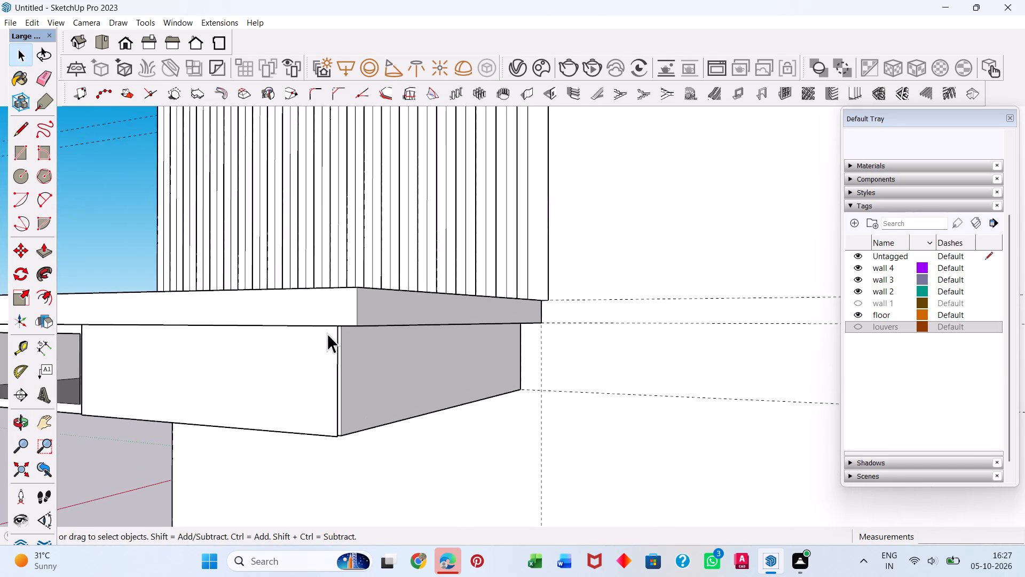
scroll(327, 333, "up", 3)
middle_click_drag(361, 340, 210, 249)
scroll(305, 343, "up", 1)
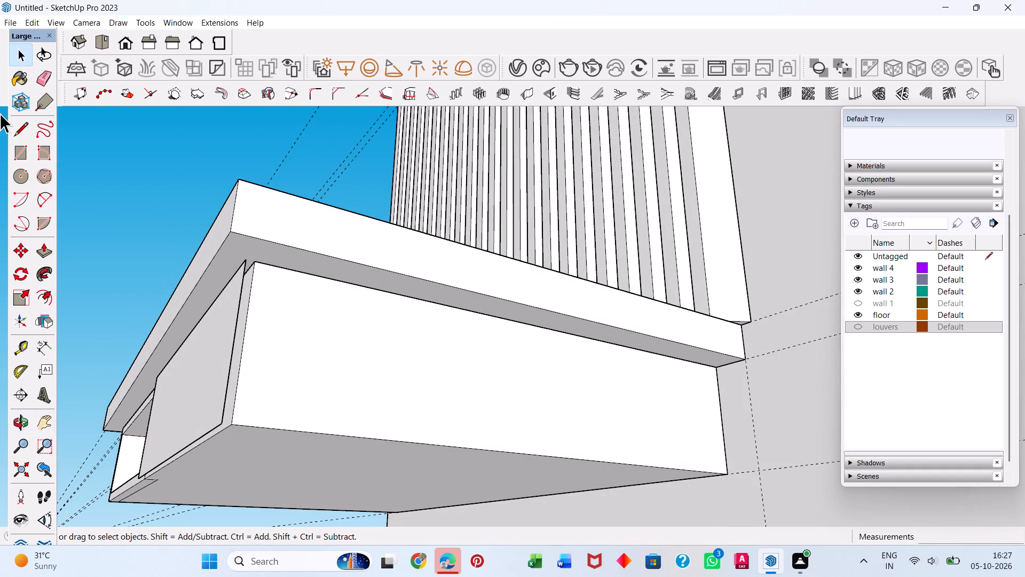
left_click(16, 154)
left_click(255, 266)
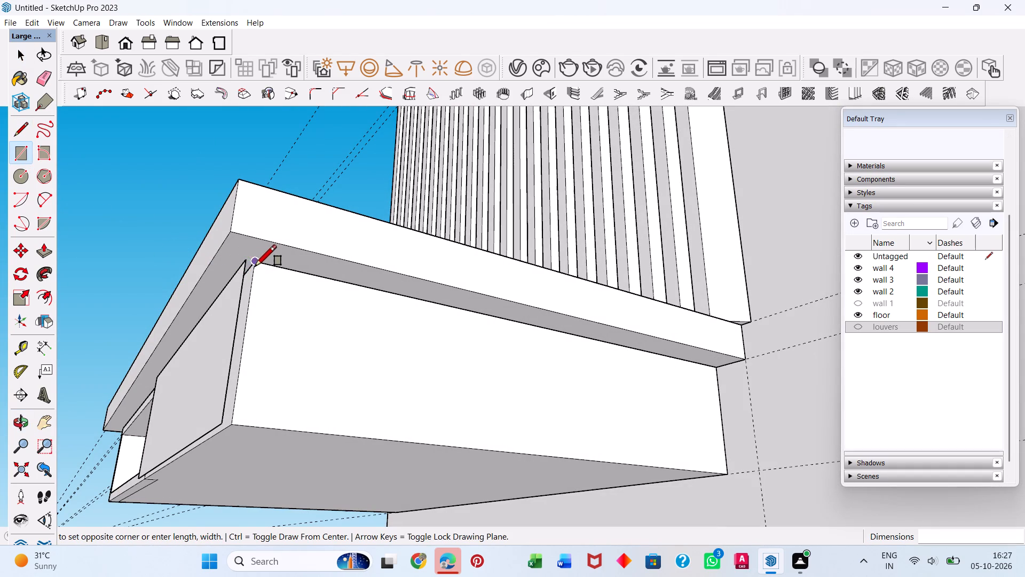
left_click(224, 424)
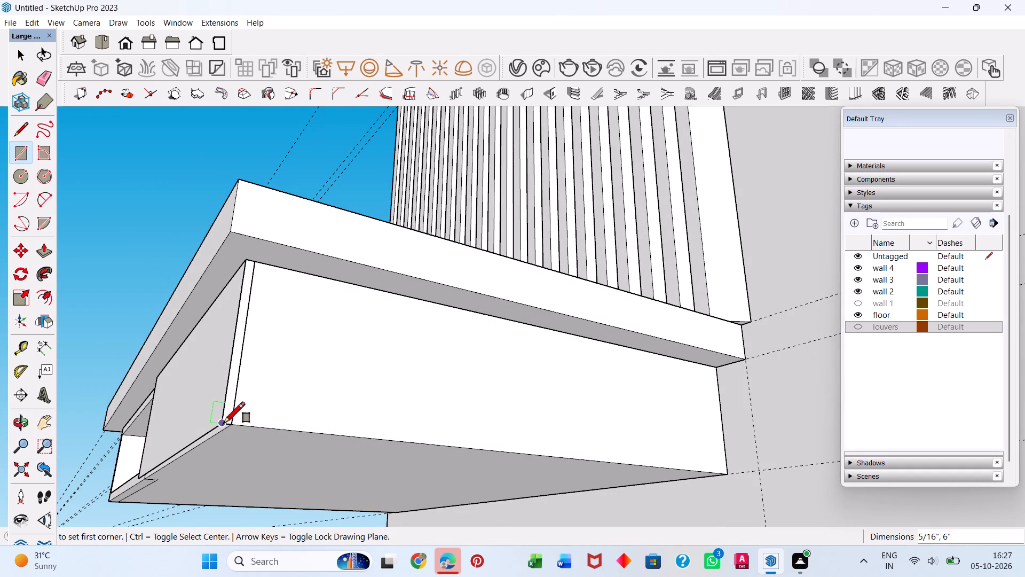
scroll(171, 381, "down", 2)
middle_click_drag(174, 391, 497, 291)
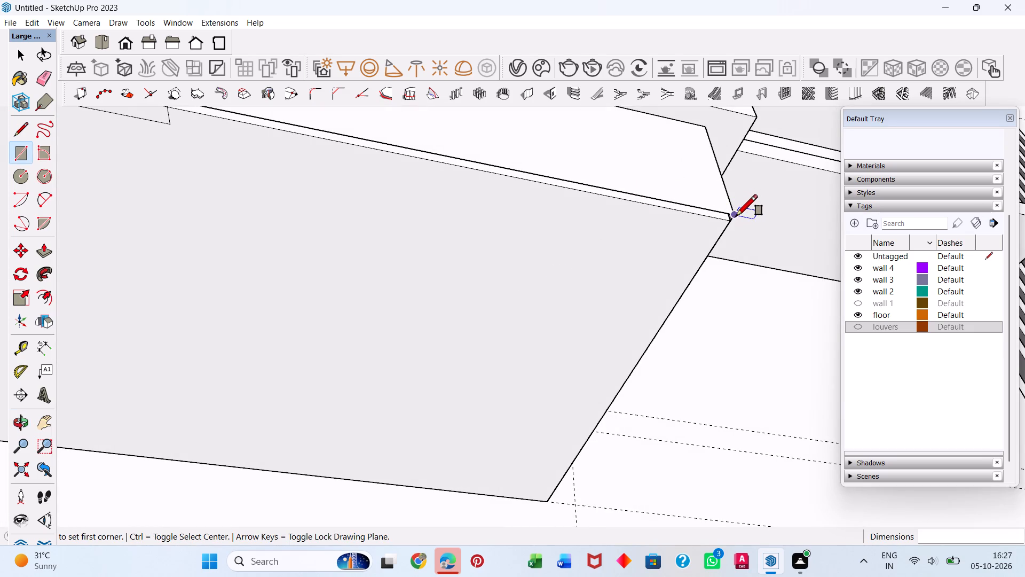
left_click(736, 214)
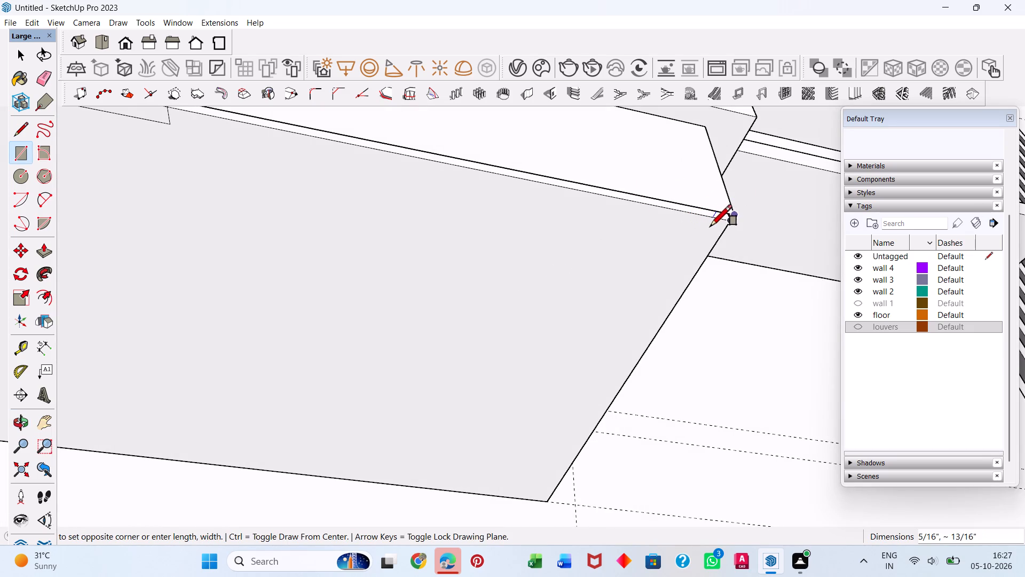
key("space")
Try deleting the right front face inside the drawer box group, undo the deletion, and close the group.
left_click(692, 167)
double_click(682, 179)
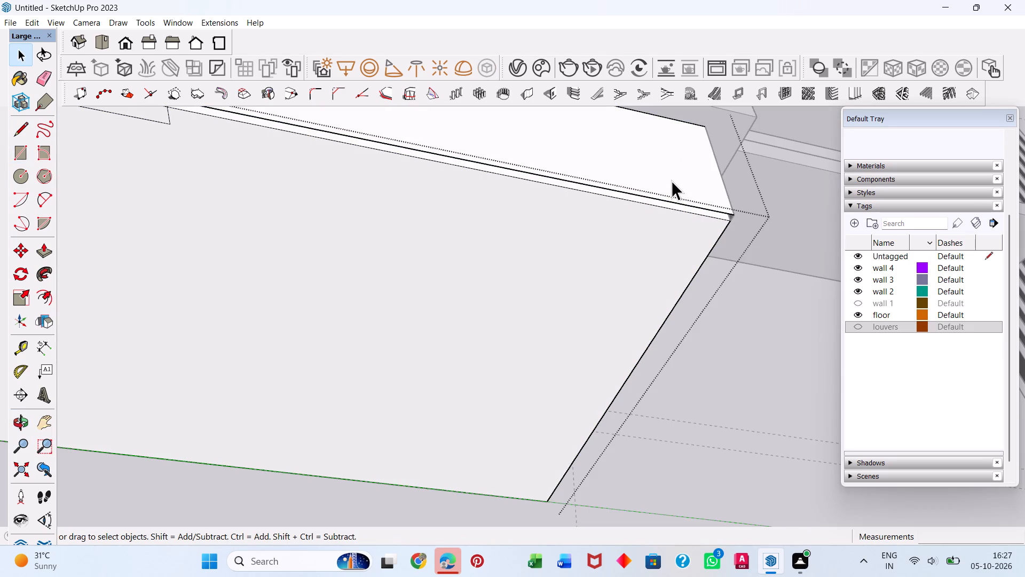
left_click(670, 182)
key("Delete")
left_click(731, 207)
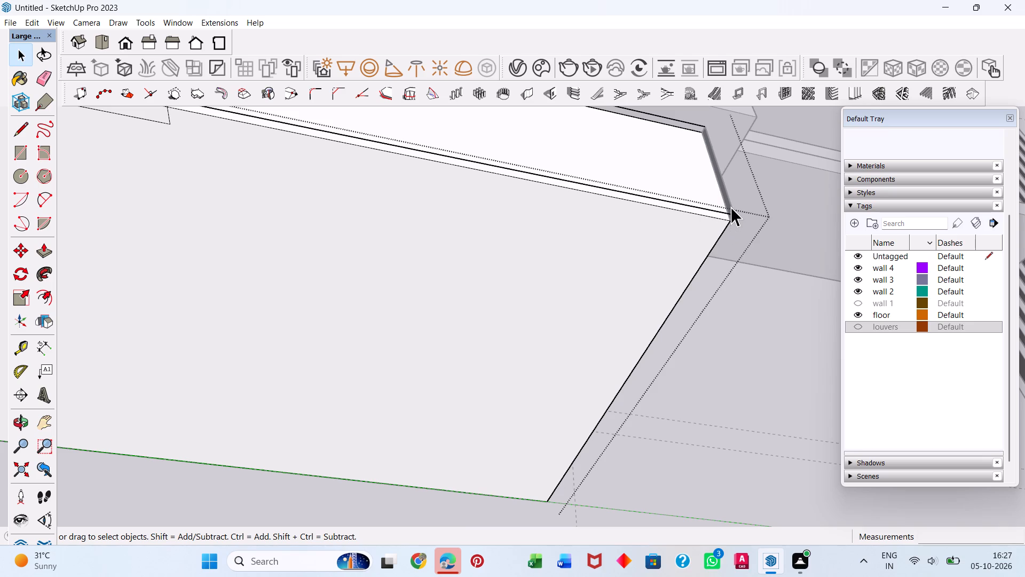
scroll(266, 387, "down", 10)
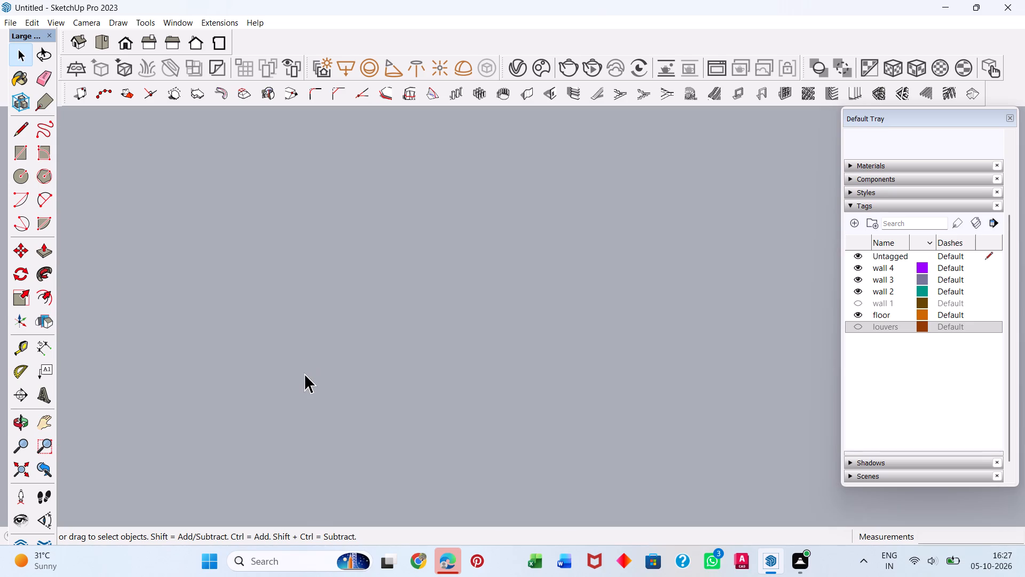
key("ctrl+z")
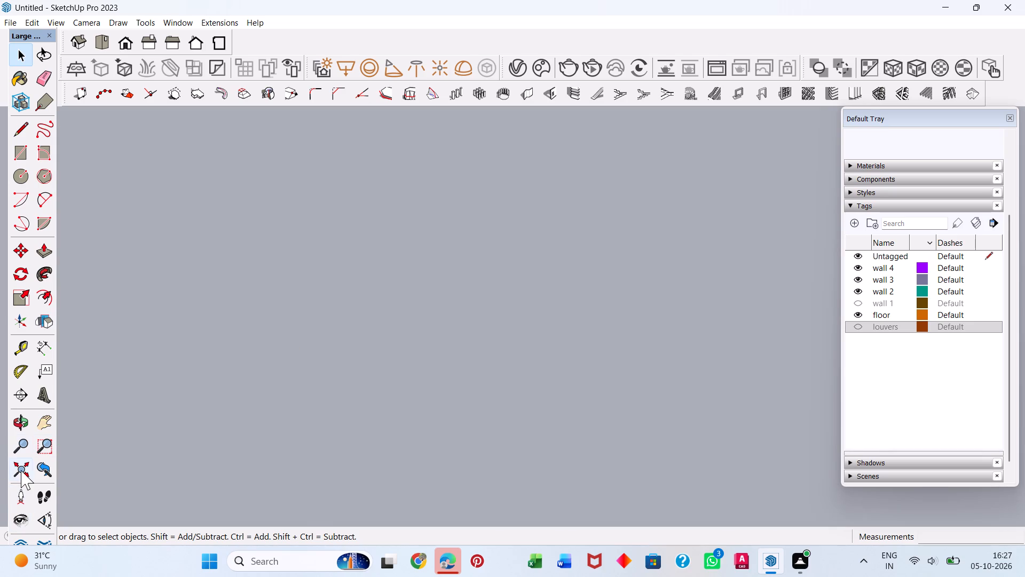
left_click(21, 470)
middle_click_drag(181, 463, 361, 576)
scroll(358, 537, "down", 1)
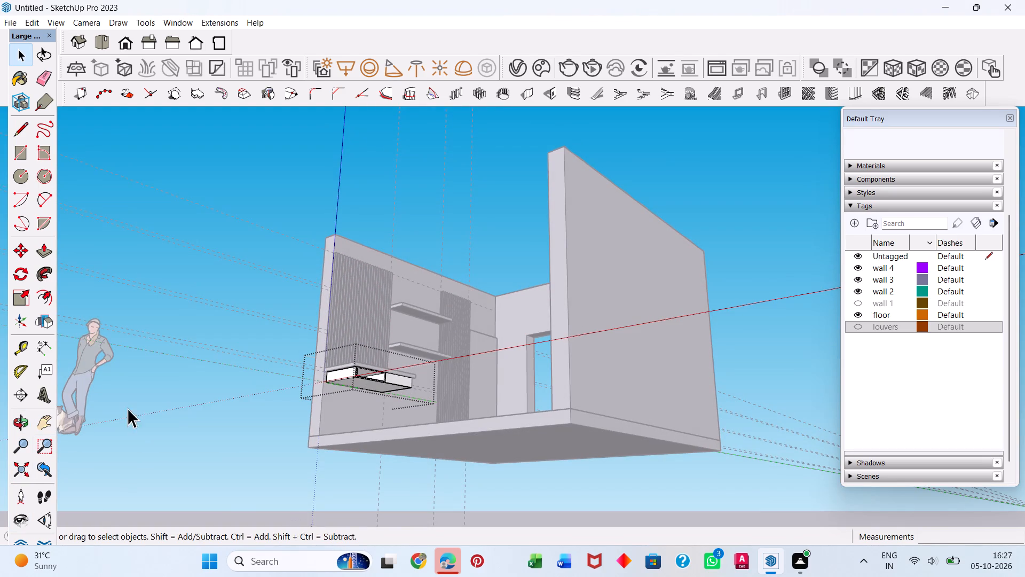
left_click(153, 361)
Hide the wall 2 and wall 4 tags to clear the view of the drawer box.
scroll(432, 371, "up", 10)
middle_click_drag(385, 410, 140, 461)
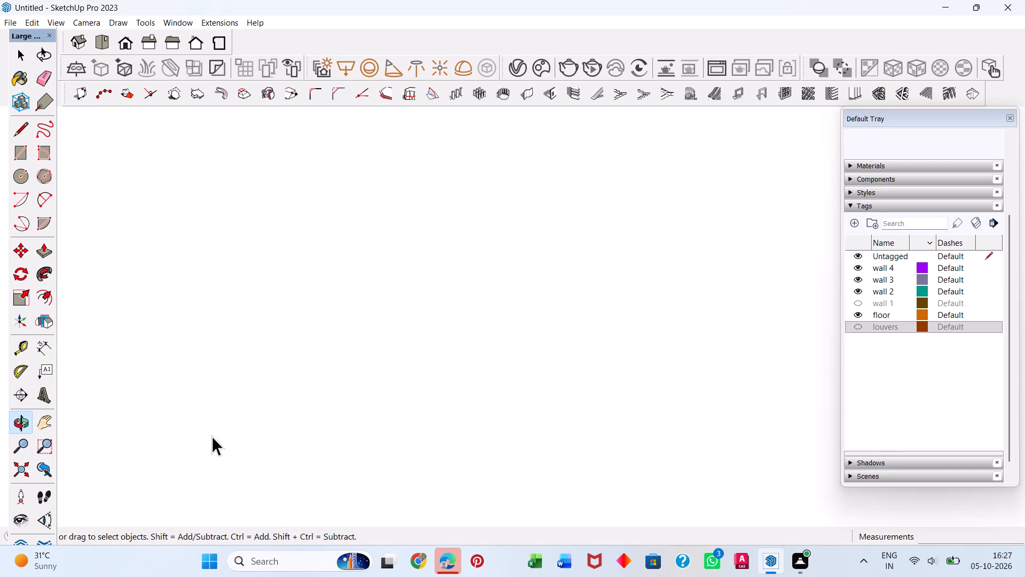
middle_click_drag(231, 432, 577, 417)
scroll(253, 431, "down", 14)
middle_click_drag(333, 395, 547, 393)
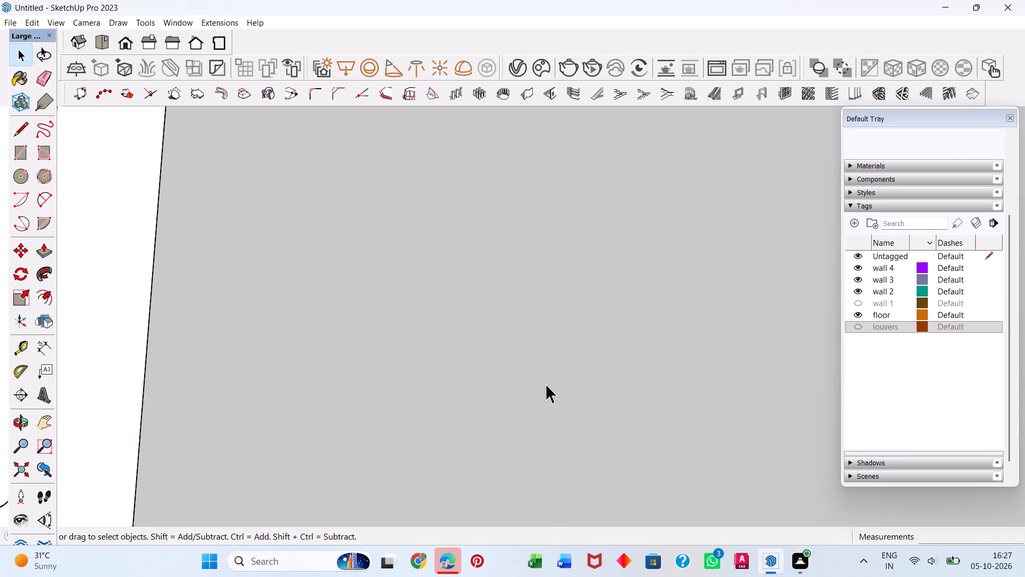
scroll(546, 384, "down", 3)
left_click(857, 289)
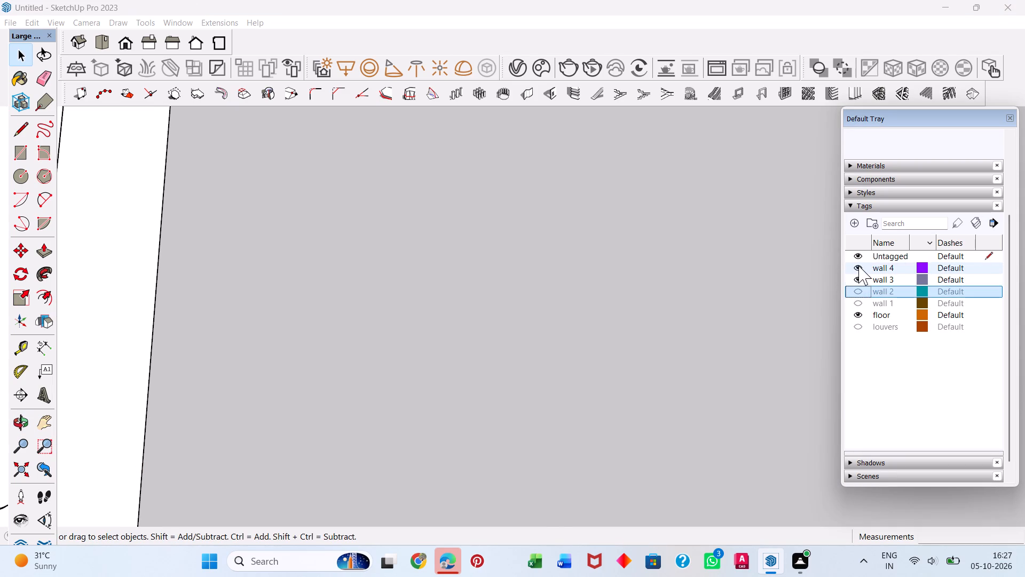
left_click(858, 266)
scroll(788, 323, "down", 20)
scroll(788, 323, "down", 1)
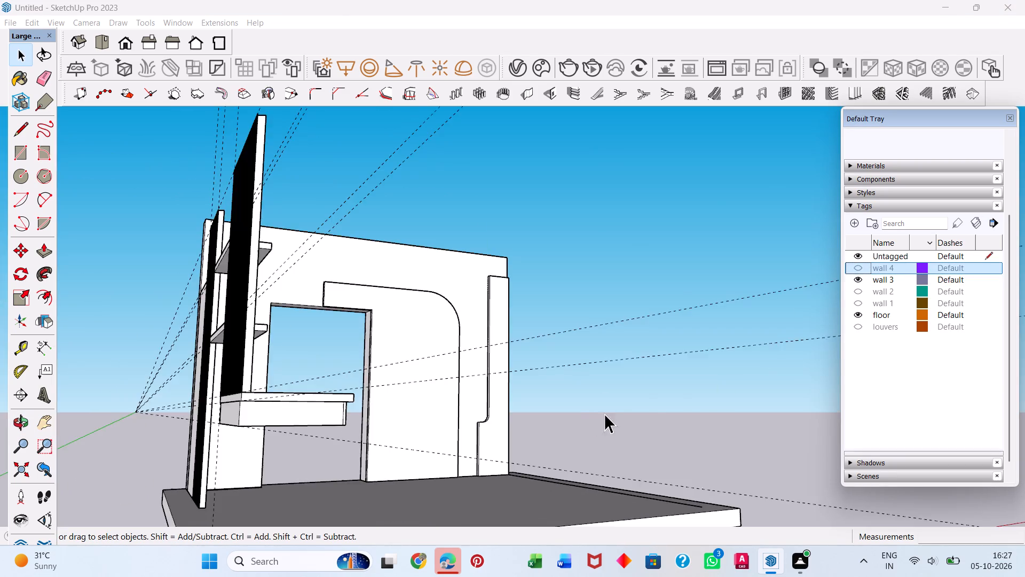
Delete the narrow filler rectangle and its leftover top and bottom edges at the front of the drawer box's right end.
middle_click_drag(604, 422, 171, 446)
scroll(521, 470, "down", 1)
middle_click_drag(457, 360, 71, 396)
scroll(319, 358, "up", 2)
middle_click_drag(357, 368, 483, 399)
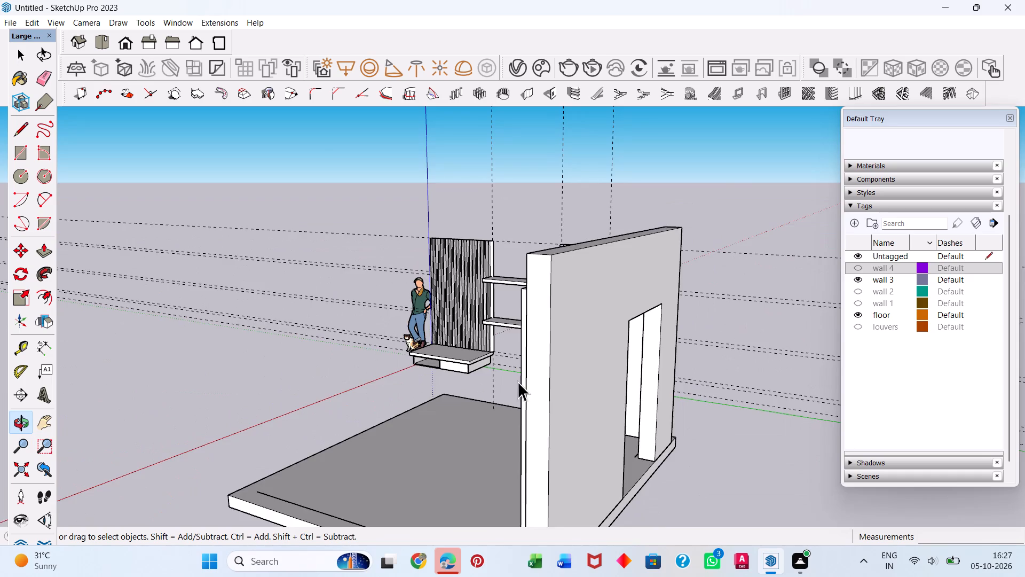
scroll(517, 380, "up", 20)
scroll(517, 380, "up", 9)
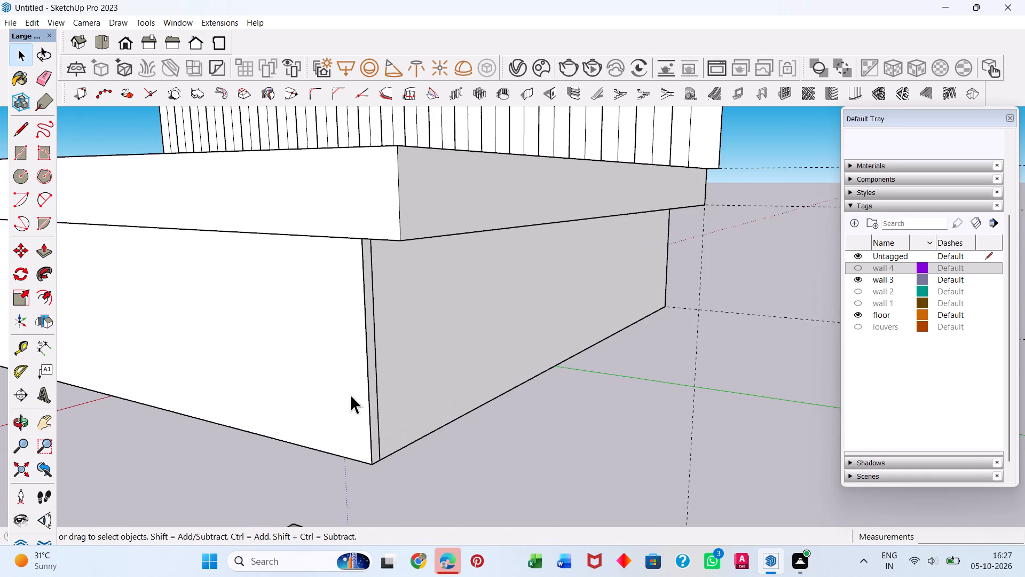
left_click(373, 443)
key("Delete")
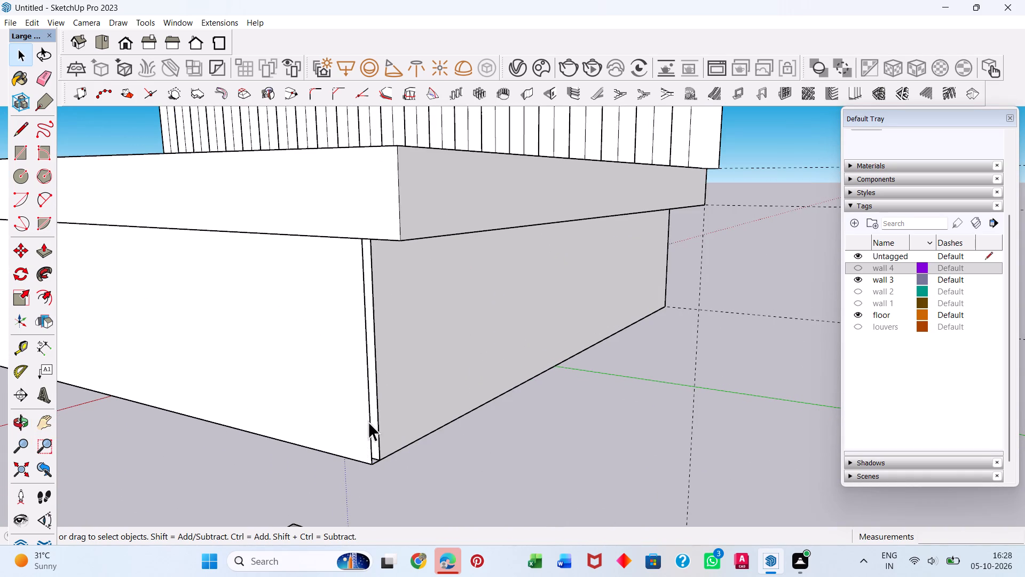
scroll(368, 433, "up", 4)
left_click(379, 477)
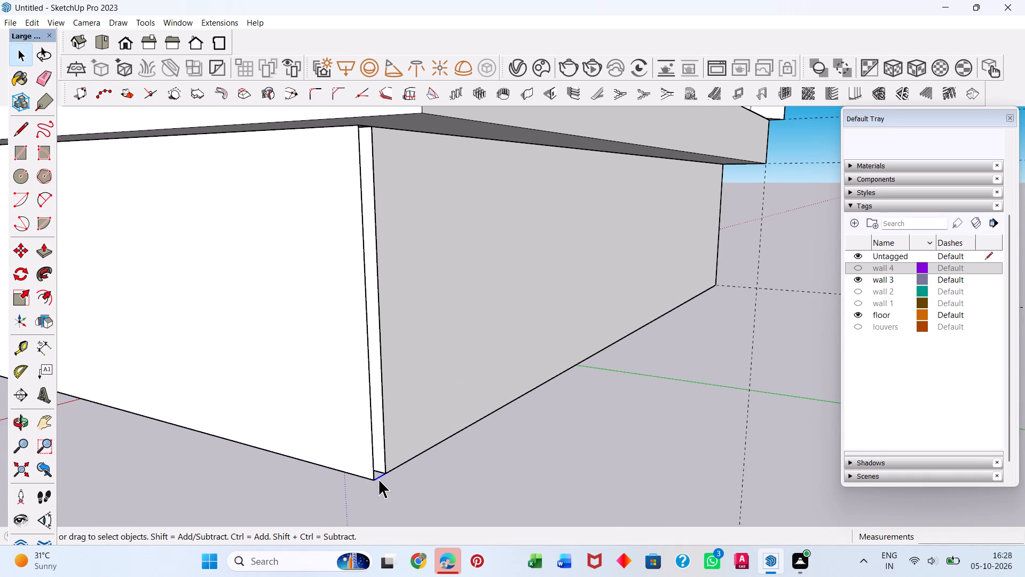
key("Delete")
scroll(359, 122, "up", 6)
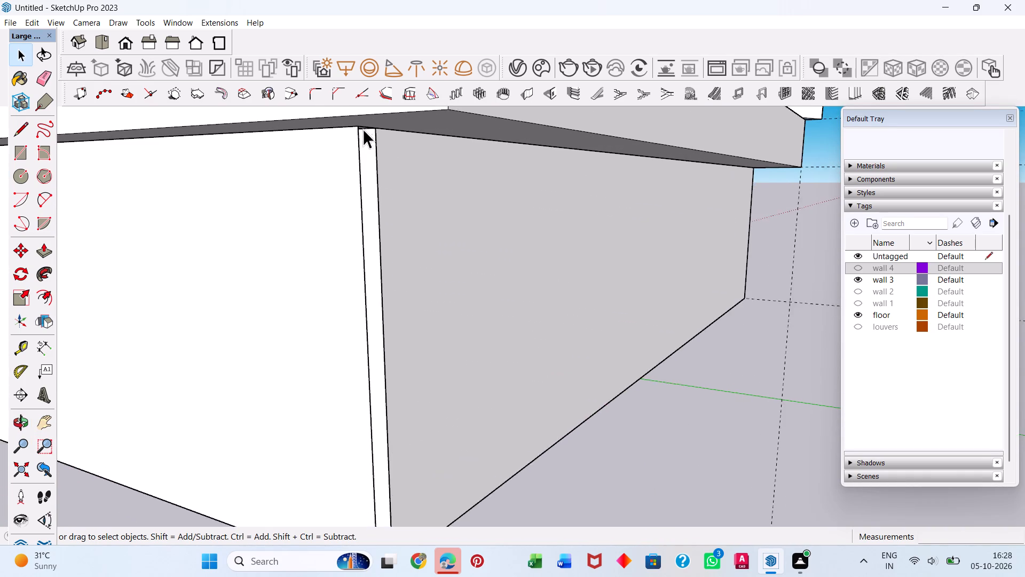
scroll(363, 129, "up", 3)
left_click(364, 127)
key("Delete")
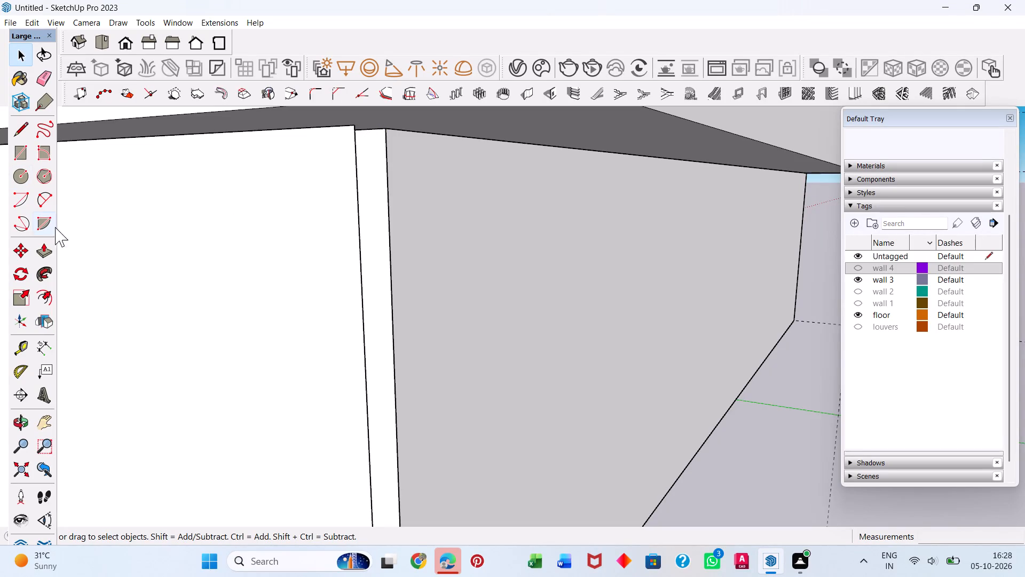
Inside the drawer box group, draw a rectangle of about 6" by 5/16" over the narrow gap at the right end's front edge.
scroll(330, 288, "down", 5)
double_click(466, 308)
middle_click_drag(265, 361, 407, 275)
scroll(404, 275, "down", 6)
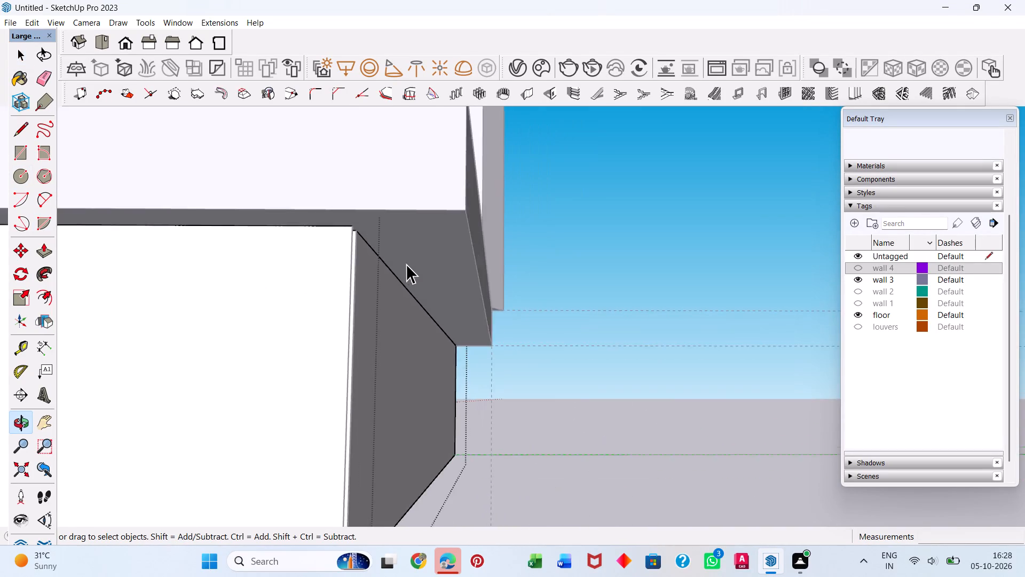
scroll(406, 264, "down", 8)
double_click(258, 371)
middle_click_drag(393, 351, 352, 368)
double_click(390, 363)
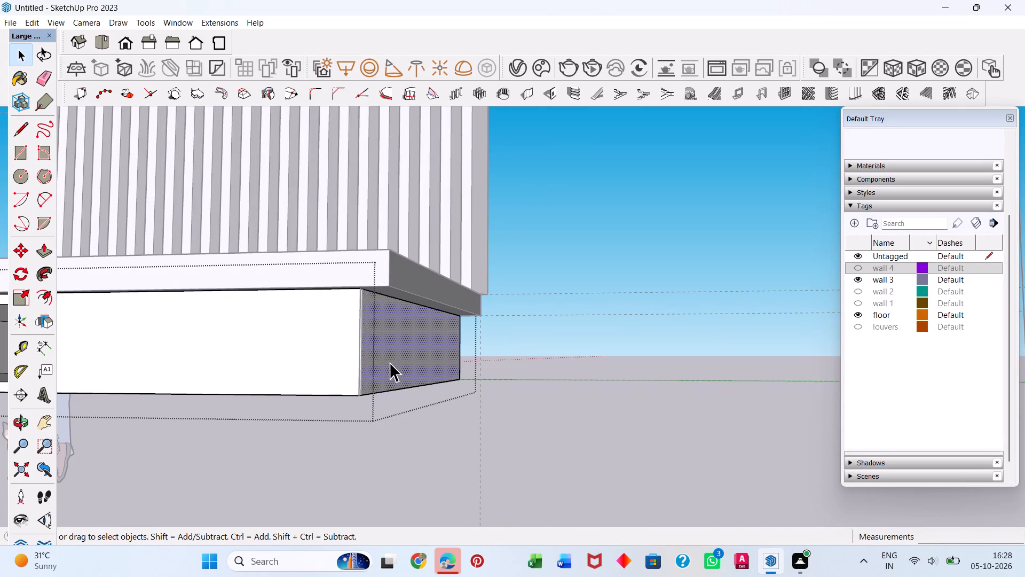
left_click(327, 363)
scroll(382, 341, "up", 7)
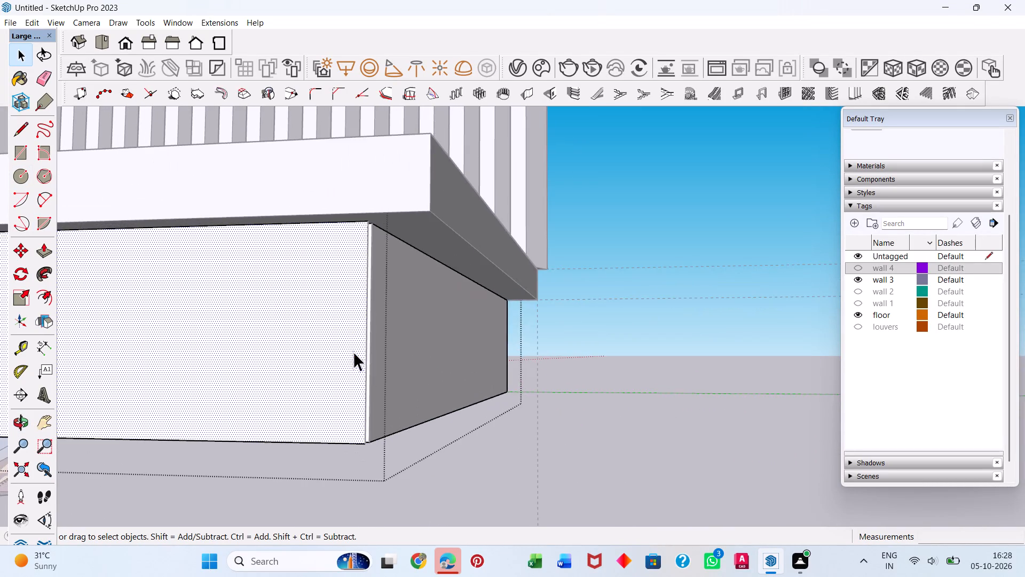
middle_click_drag(353, 352, 131, 356)
scroll(131, 357, "up", 1)
left_click(529, 355)
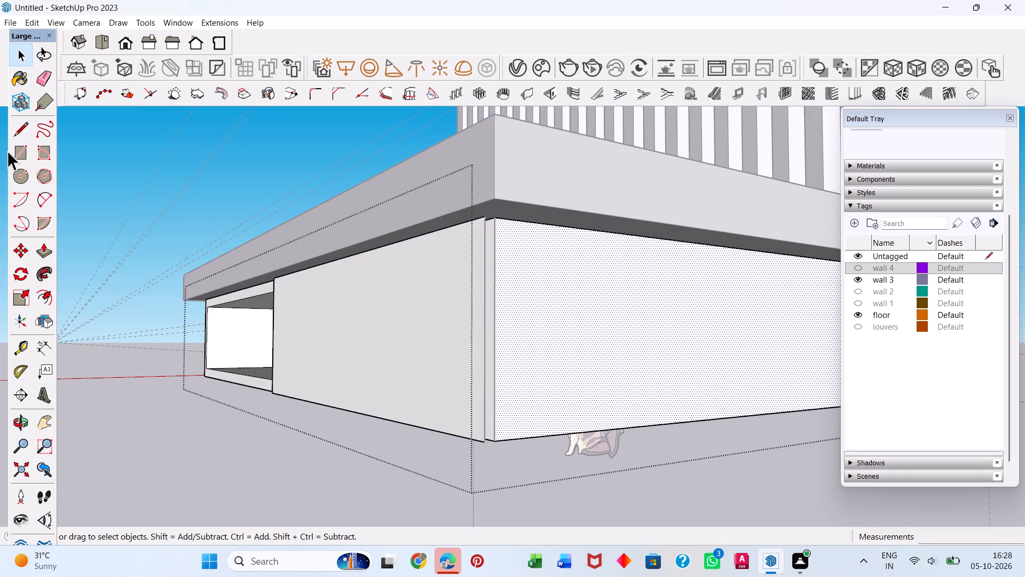
left_click(20, 146)
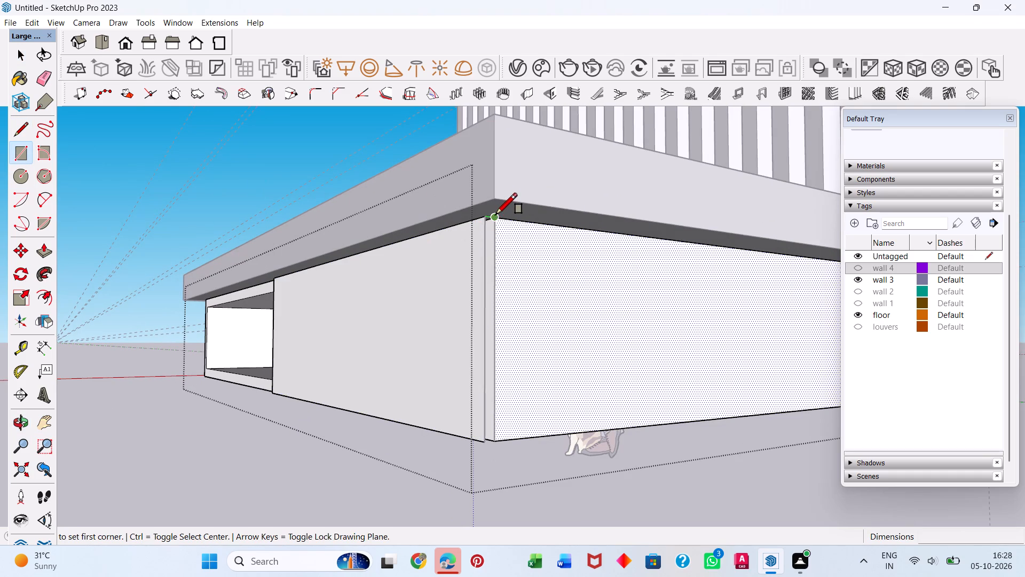
scroll(492, 219, "up", 9)
left_click(498, 219)
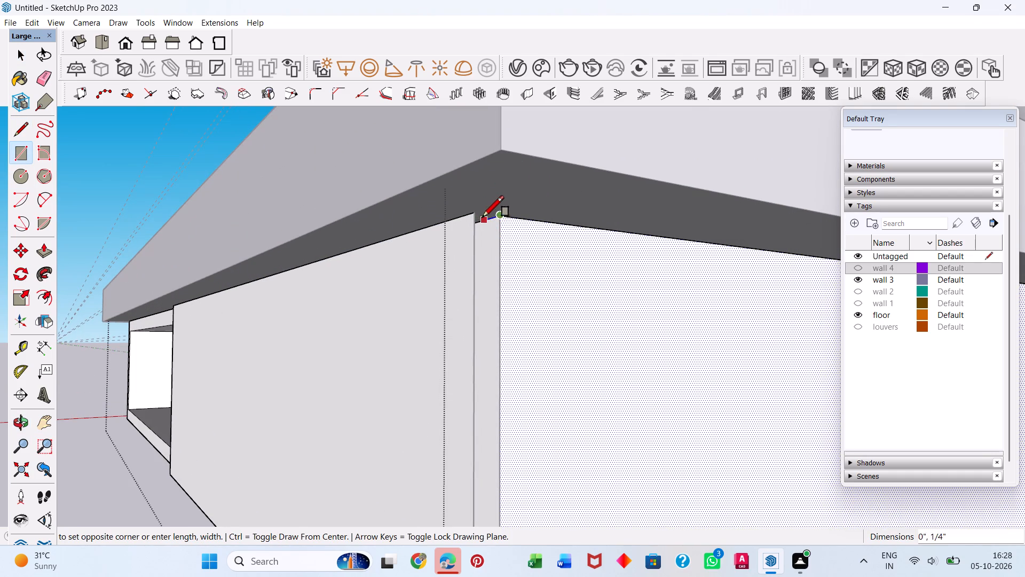
middle_click_drag(462, 334, 471, 191)
scroll(471, 191, "down", 8)
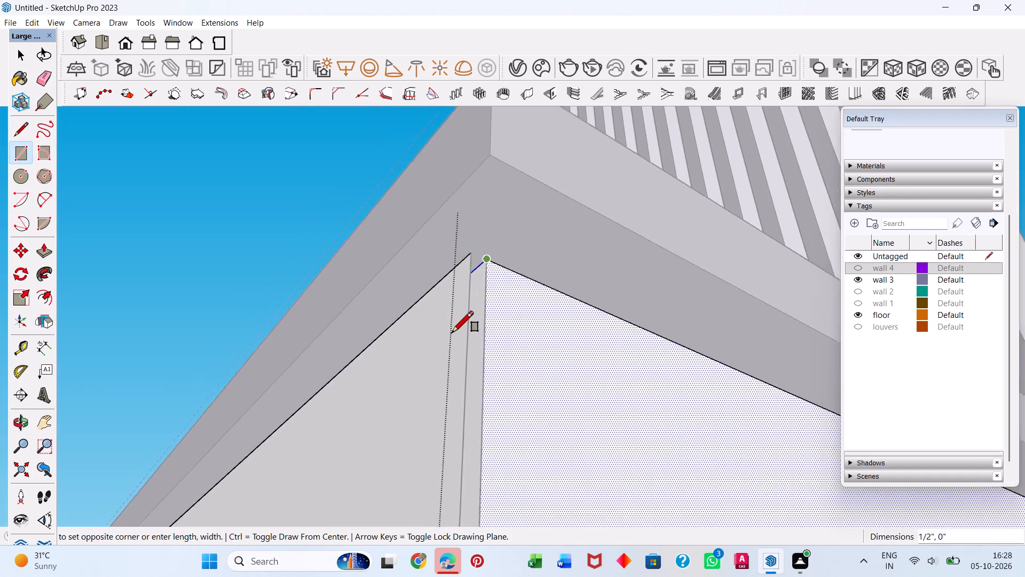
scroll(452, 332, "down", 6)
left_click(450, 459)
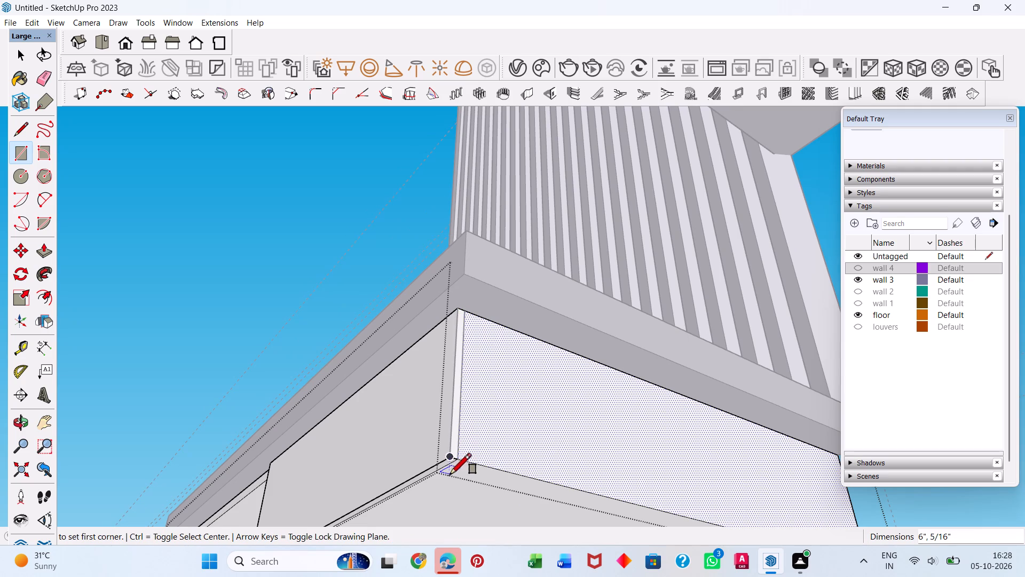
key("space")
Delete the outer right front face of the drawer box inside its group.
middle_click_drag(307, 403, 494, 397)
left_click(483, 434)
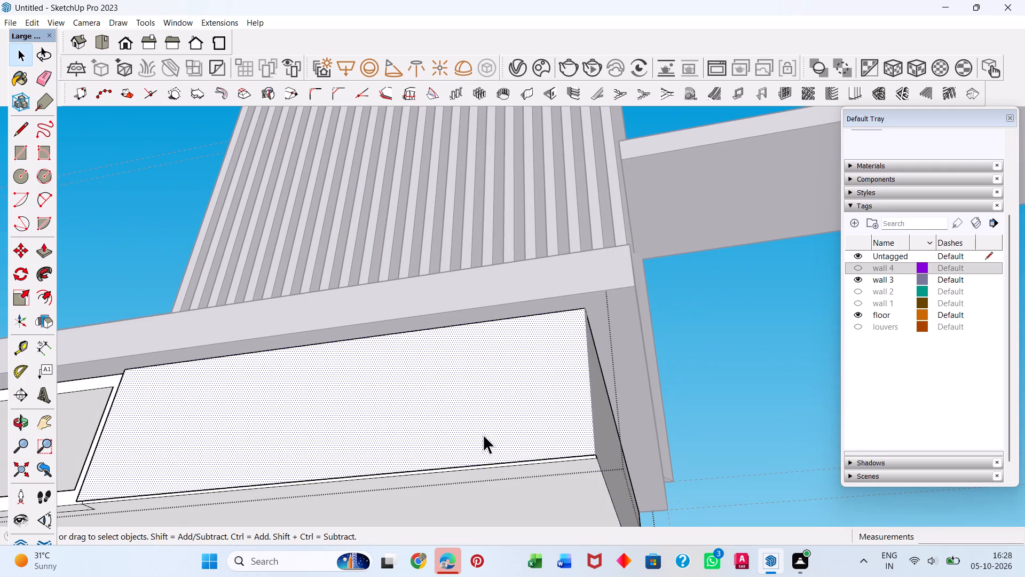
key("Delete")
Push the narrow end strip inward 1' 8 3/4" to the compartment divider with Push/Pull and close the group.
middle_click_drag(401, 423, 705, 444)
left_click(692, 456)
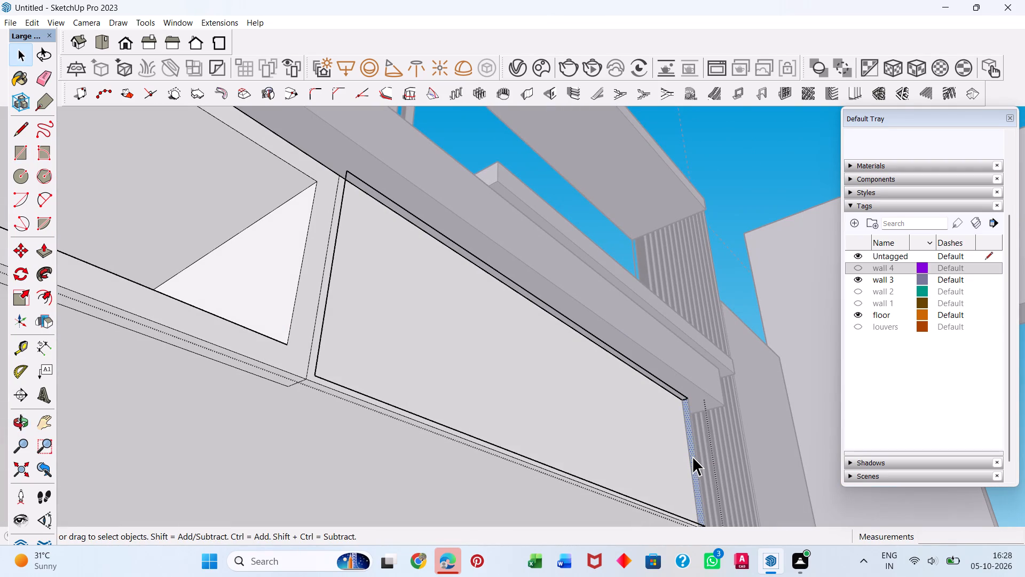
key("p")
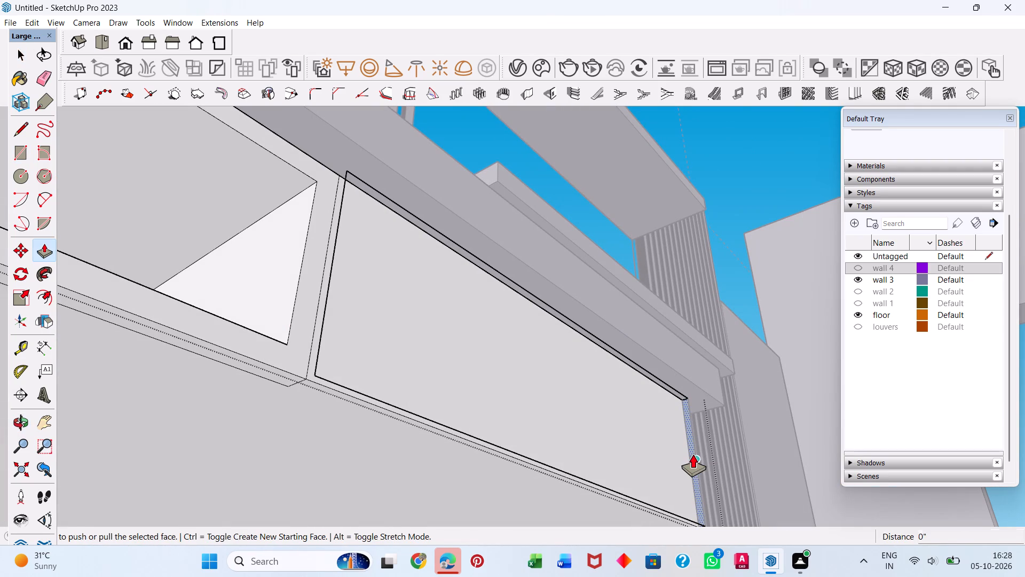
left_click(693, 454)
left_click(291, 381)
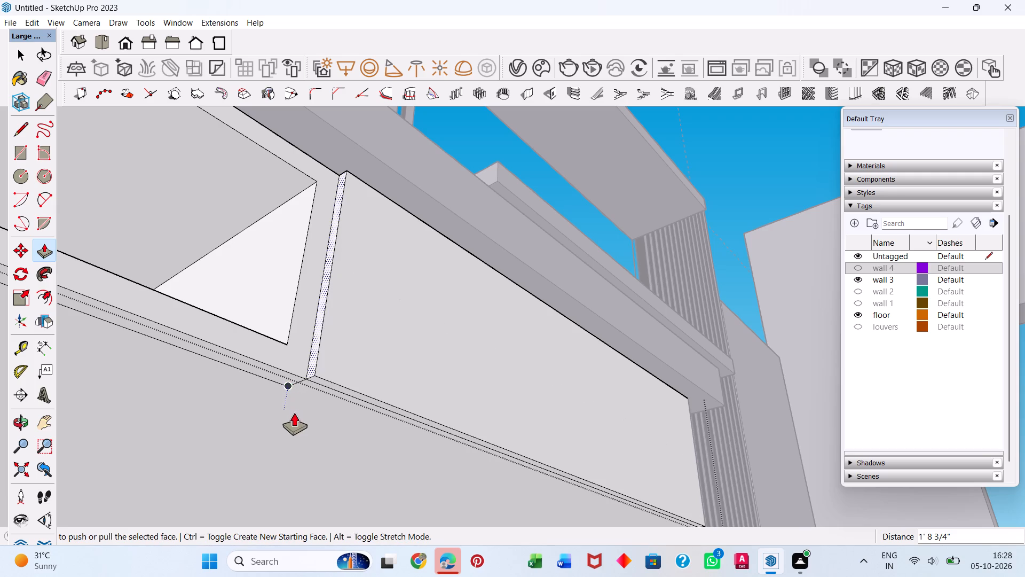
key("space")
scroll(348, 254, "down", 11)
middle_click_drag(524, 321, 491, 459)
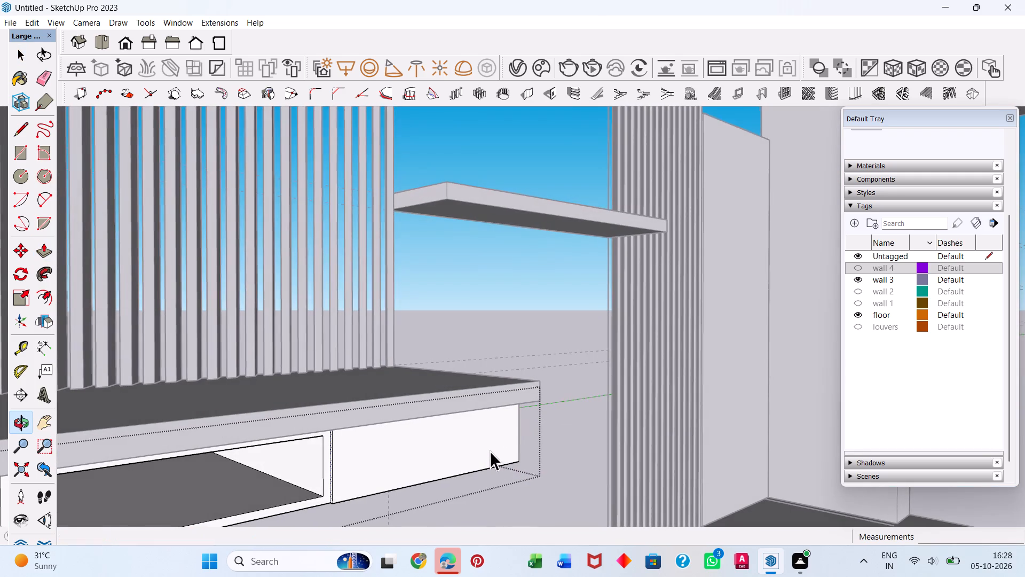
left_click(570, 395)
Examine the drawer box's compartment divider and recessed right front from several angles.
scroll(412, 417, "down", 9)
middle_click_drag(289, 462, 238, 452)
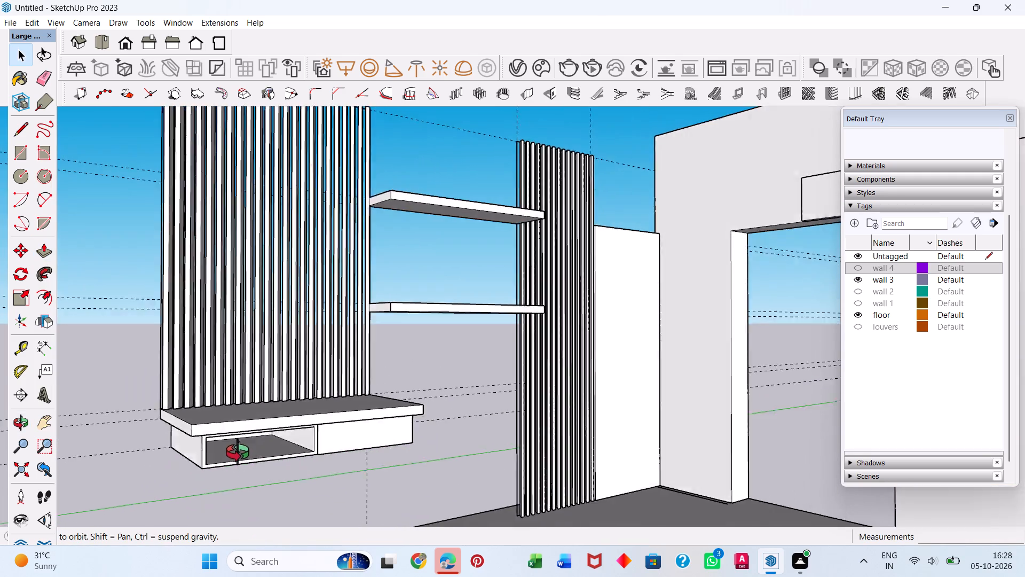
middle_click_drag(238, 452, 183, 435)
scroll(143, 397, "down", 1)
middle_click_drag(156, 414, 310, 443)
scroll(366, 464, "up", 2)
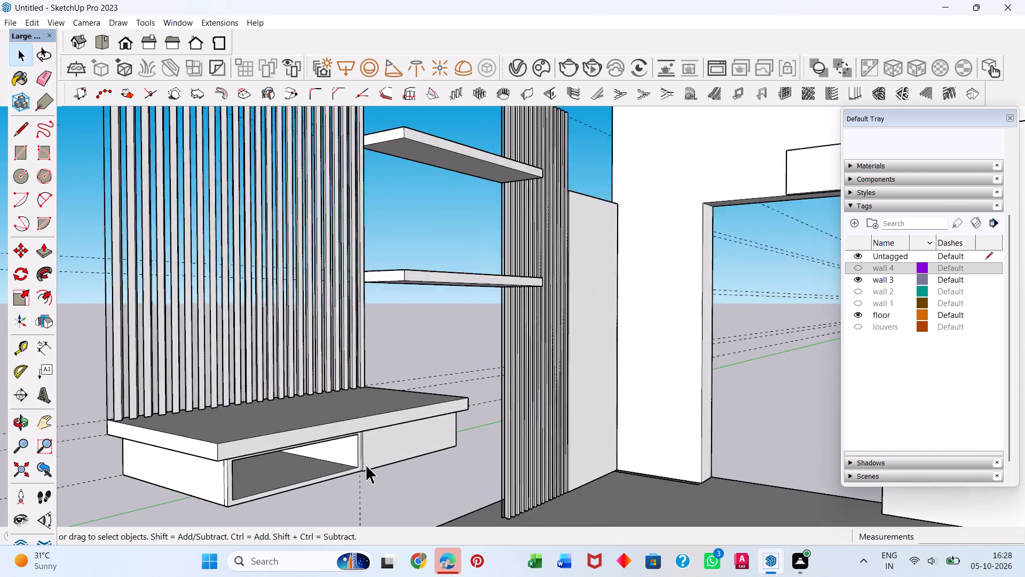
scroll(366, 464, "up", 12)
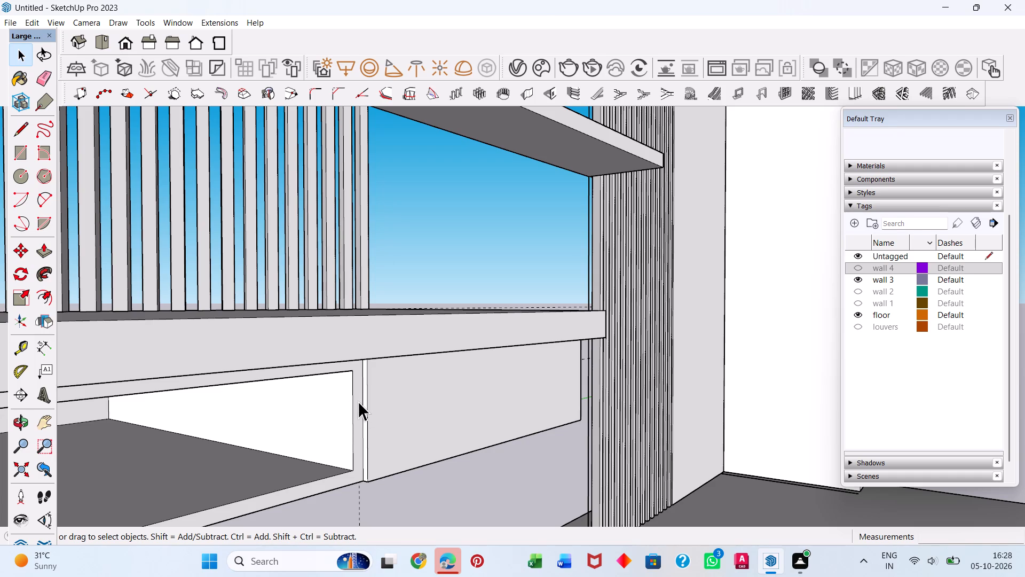
scroll(367, 382, "down", 5)
Inside the drawer box group, delete the extra vertical edge on the left end and the extra long edge along the underside.
middle_click_drag(217, 459, 320, 438)
middle_click_drag(309, 406, 315, 325)
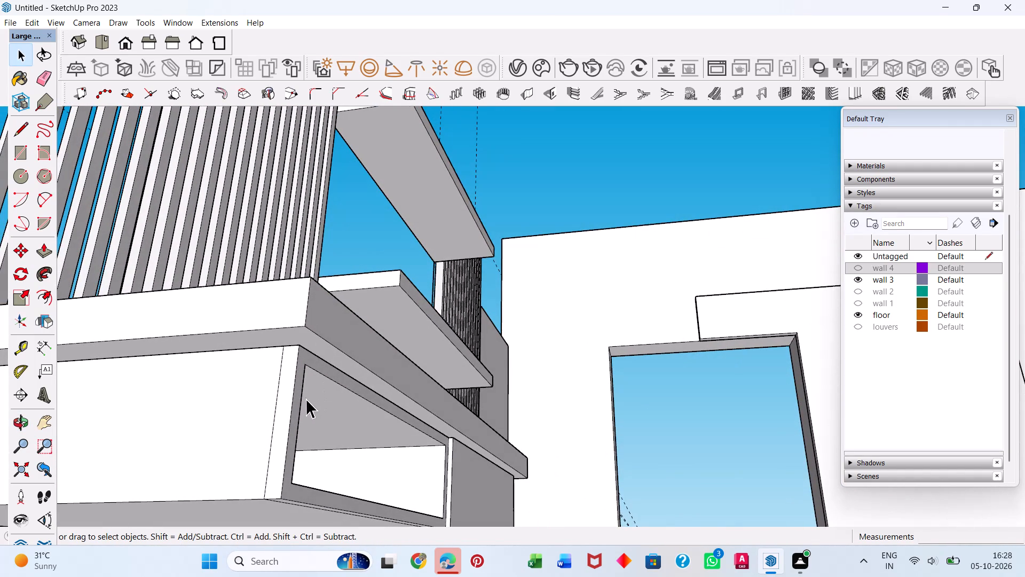
left_click(272, 430)
triple_click(272, 430)
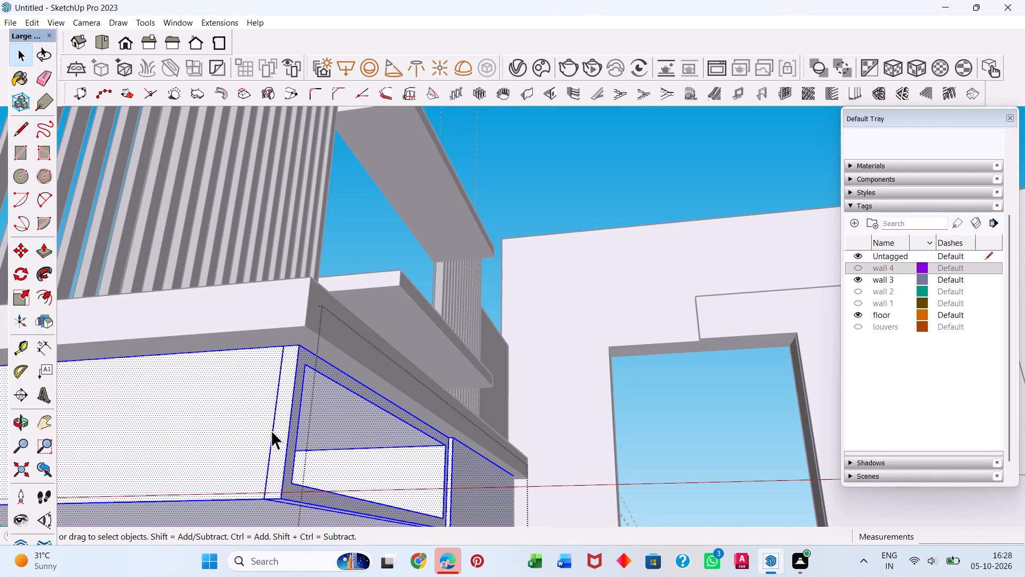
triple_click(271, 430)
triple_click(272, 430)
left_click(274, 432)
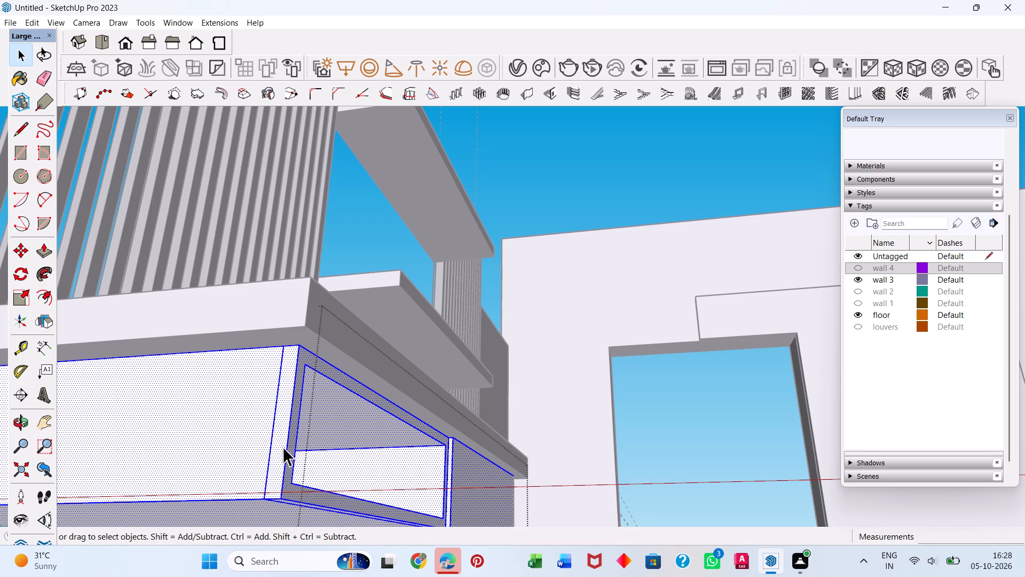
left_click(290, 448)
left_click(277, 452)
left_click(269, 451)
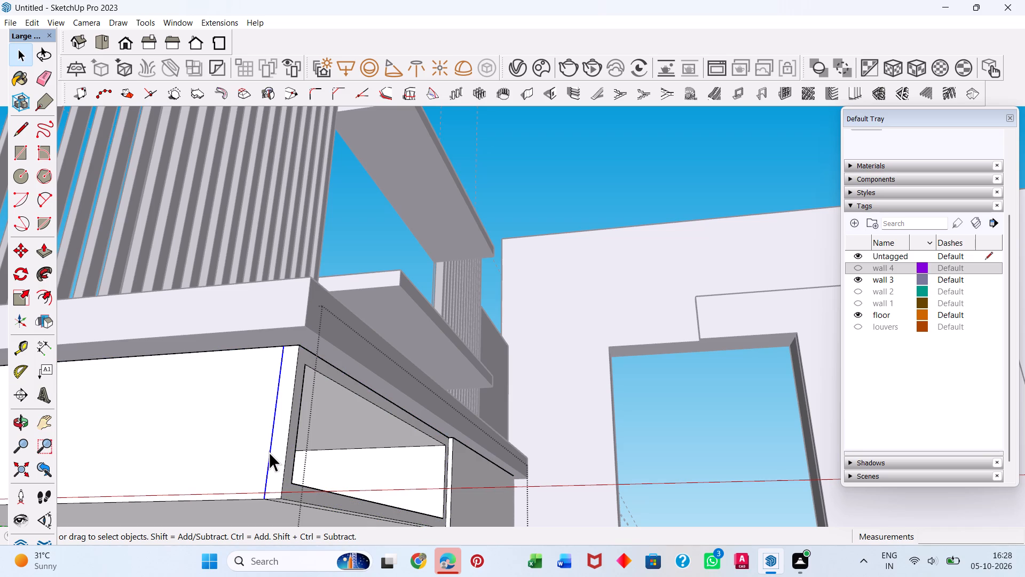
key("Delete")
left_click(279, 502)
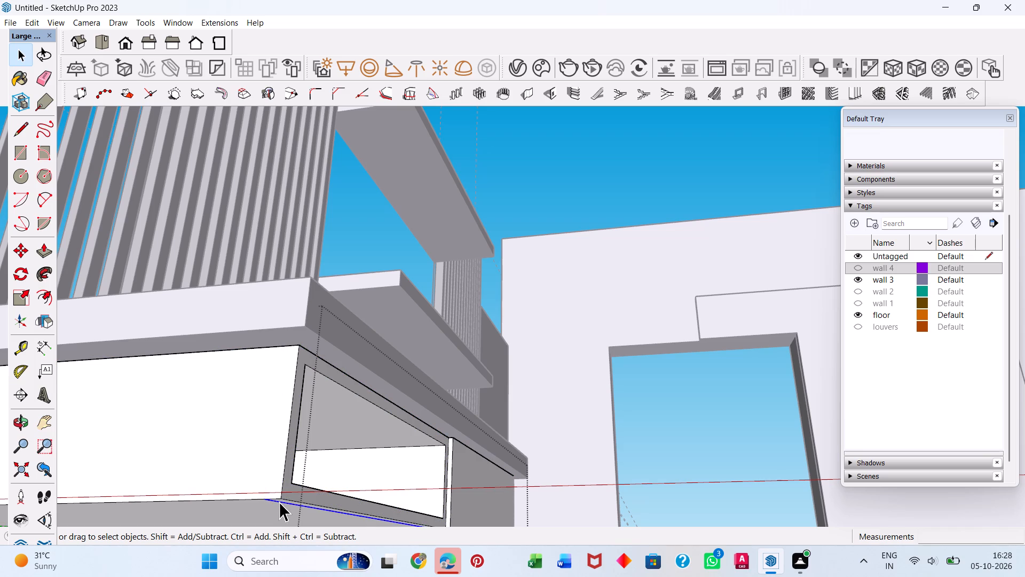
key("Delete")
Delete the short leftover edge on the drawer box's underside beside the compartment divider.
scroll(406, 441, "down", 4)
middle_click_drag(354, 492, 266, 490)
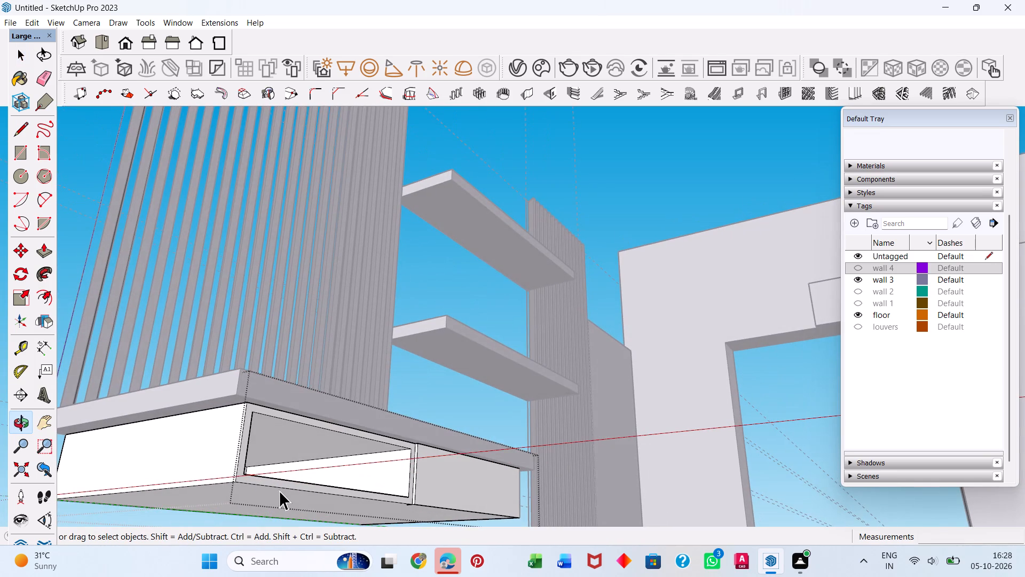
middle_click_drag(437, 511, 453, 434)
scroll(453, 434, "up", 1)
scroll(395, 439, "up", 8)
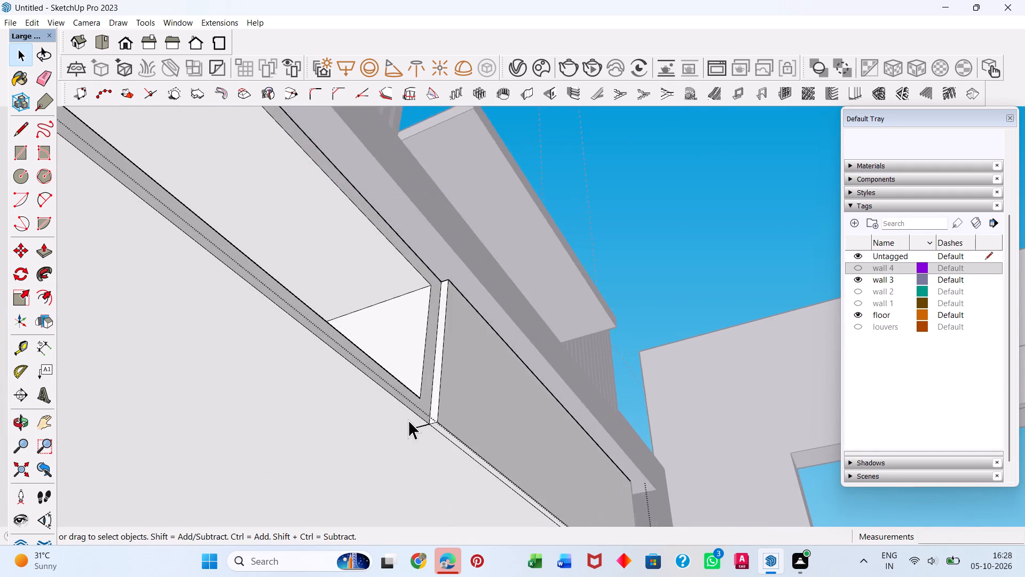
scroll(408, 420, "up", 6)
left_click(422, 432)
key("Delete")
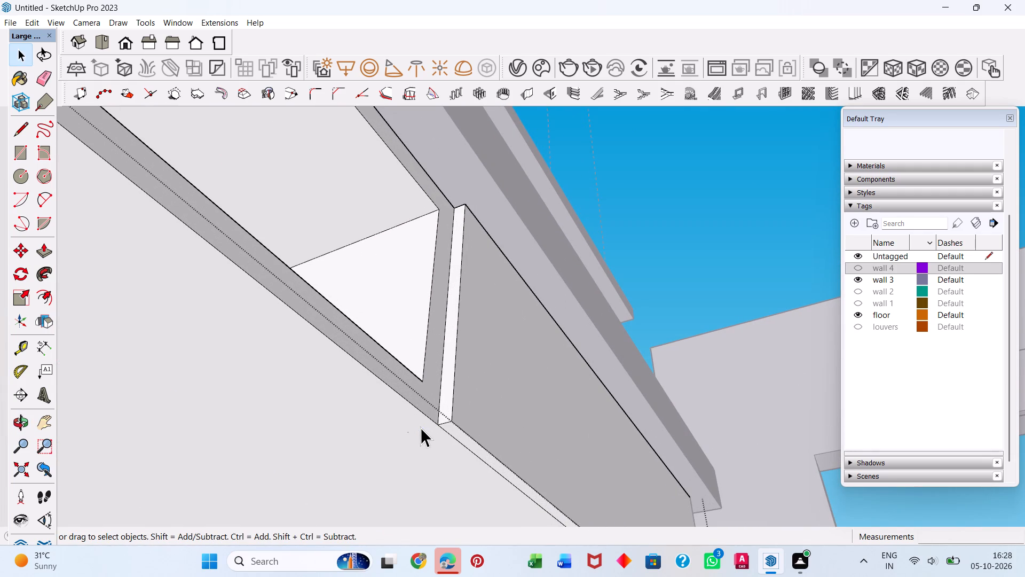
Push the open compartment's front frame back 5/16", flush with the right front face, and close the drawer box group.
scroll(447, 290, "down", 4)
scroll(439, 352, "down", 1)
left_click(439, 352)
scroll(443, 316, "down", 3)
scroll(427, 352, "up", 1)
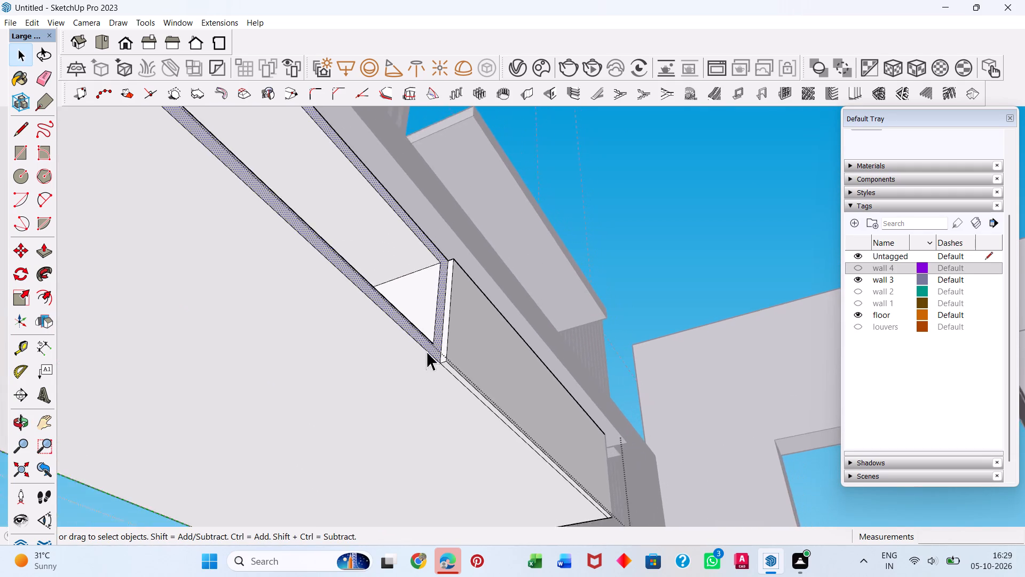
middle_click_drag(427, 339, 402, 431)
key("p")
left_click(416, 428)
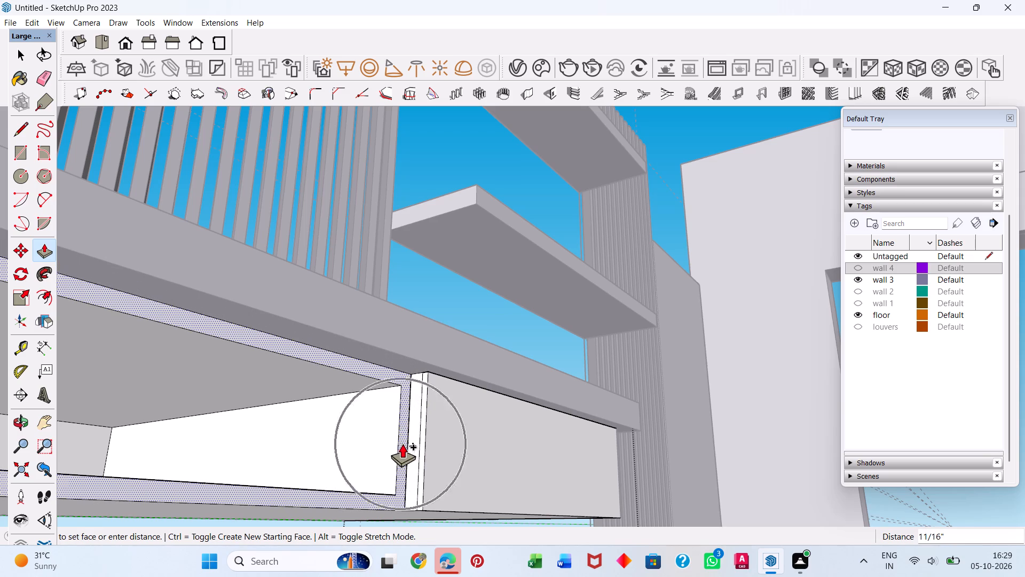
left_click(440, 447)
scroll(326, 423, "down", 10)
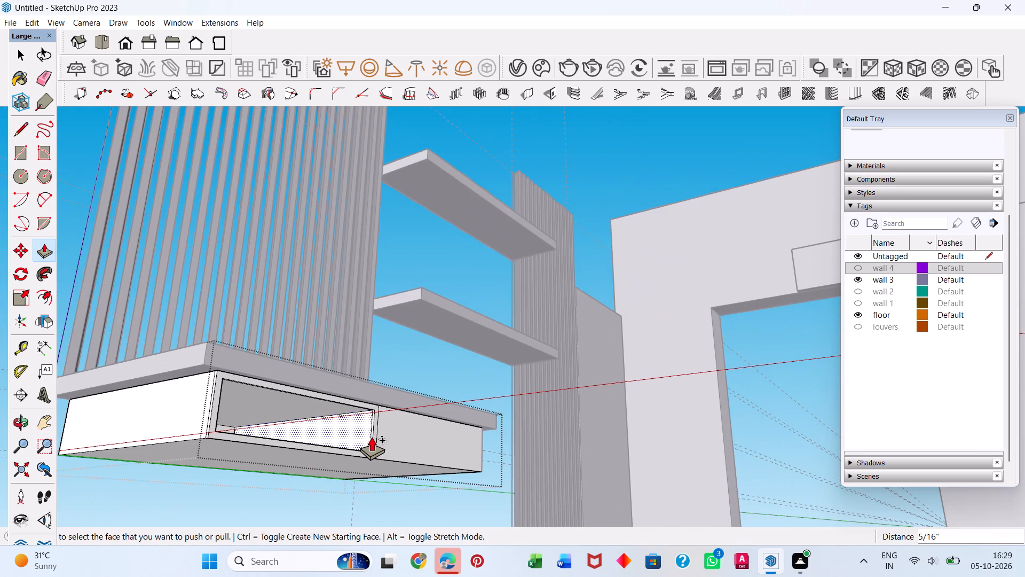
key("v")
key("space")
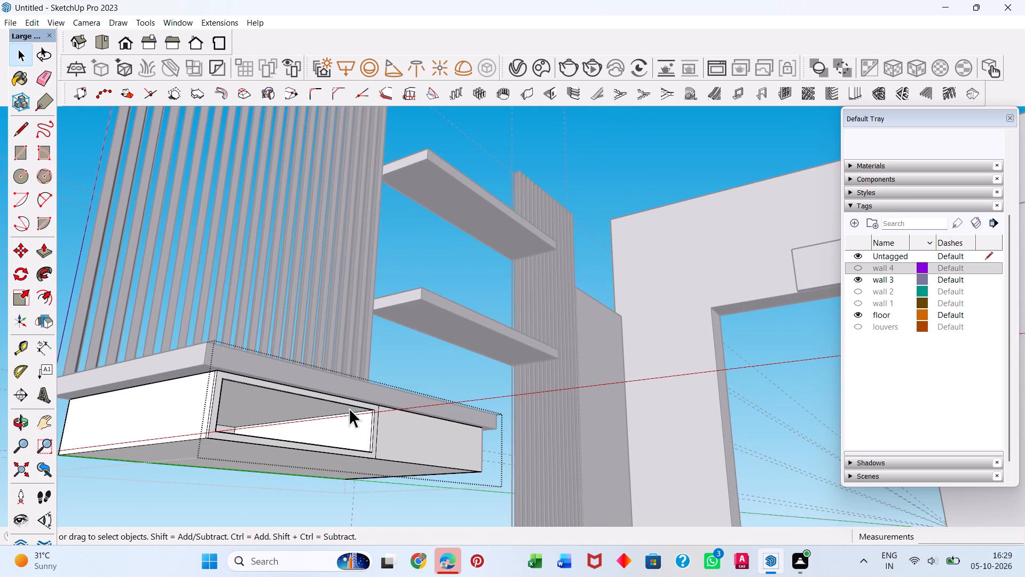
key("Escape")
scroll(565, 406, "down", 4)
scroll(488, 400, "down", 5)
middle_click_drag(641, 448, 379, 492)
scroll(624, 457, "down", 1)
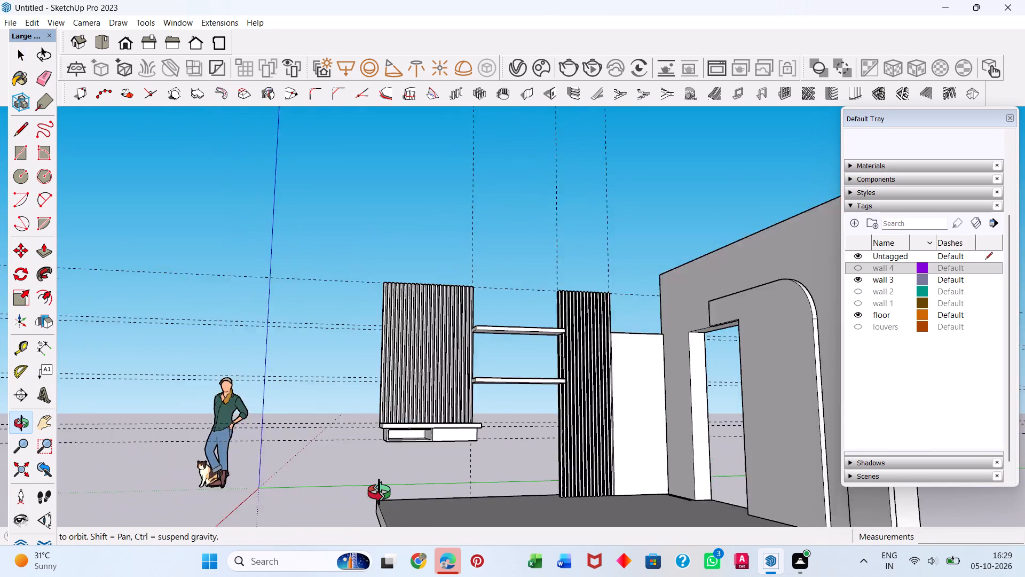
Turn the visibility of the wall 2 tag back on.
middle_click_drag(379, 492, 336, 491)
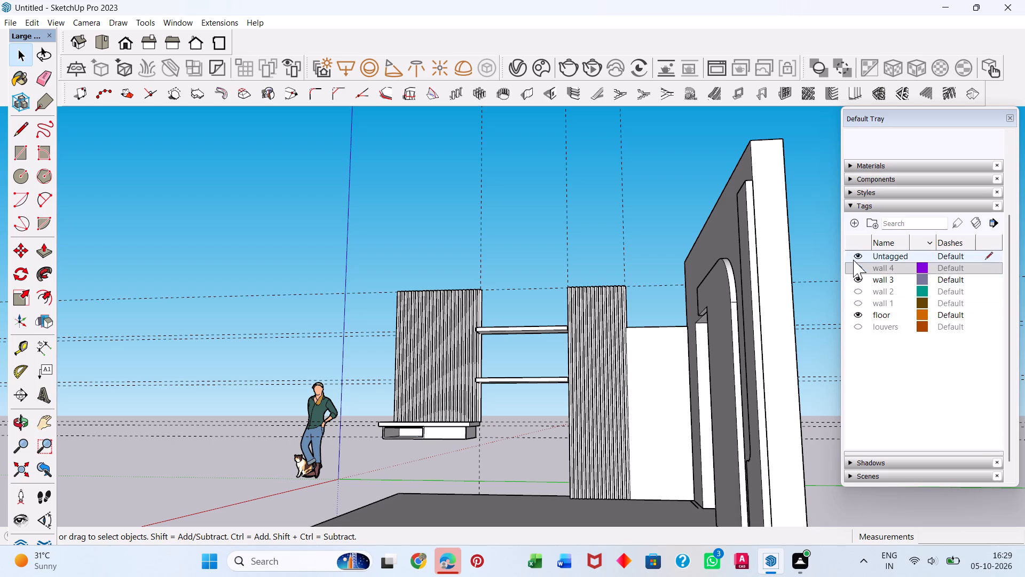
left_click(857, 290)
middle_click_drag(397, 419, 469, 427)
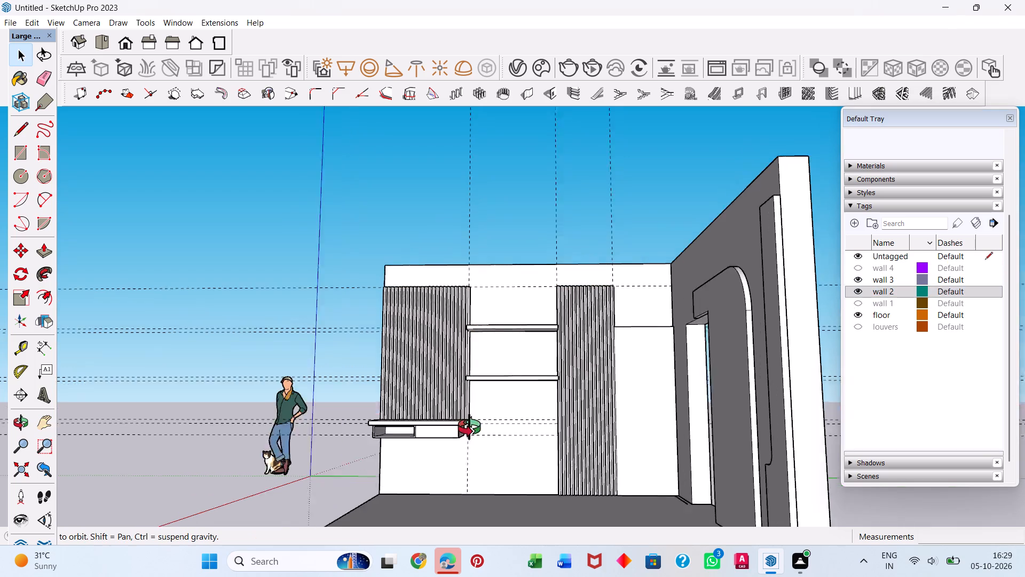
middle_click_drag(469, 427, 453, 458)
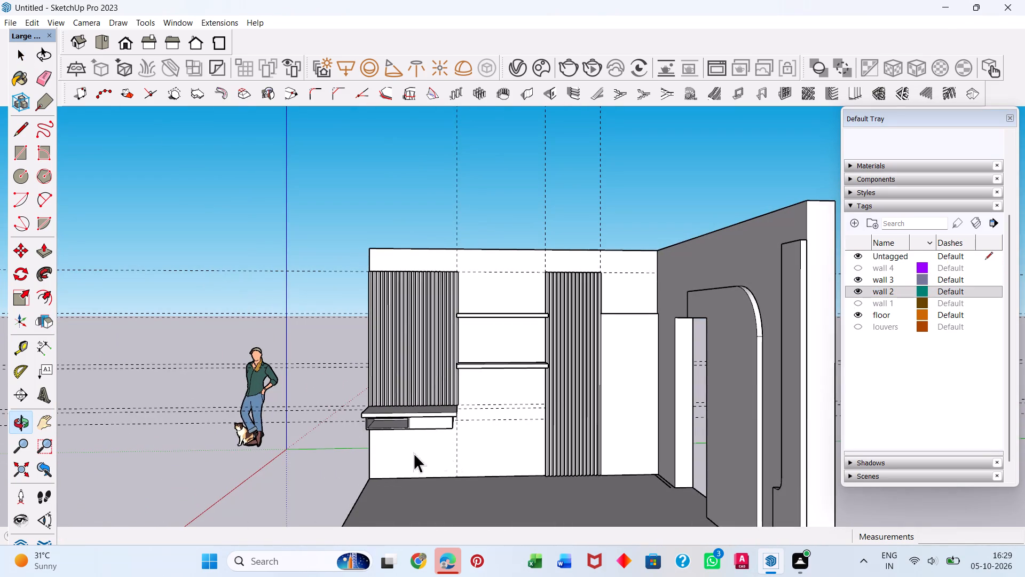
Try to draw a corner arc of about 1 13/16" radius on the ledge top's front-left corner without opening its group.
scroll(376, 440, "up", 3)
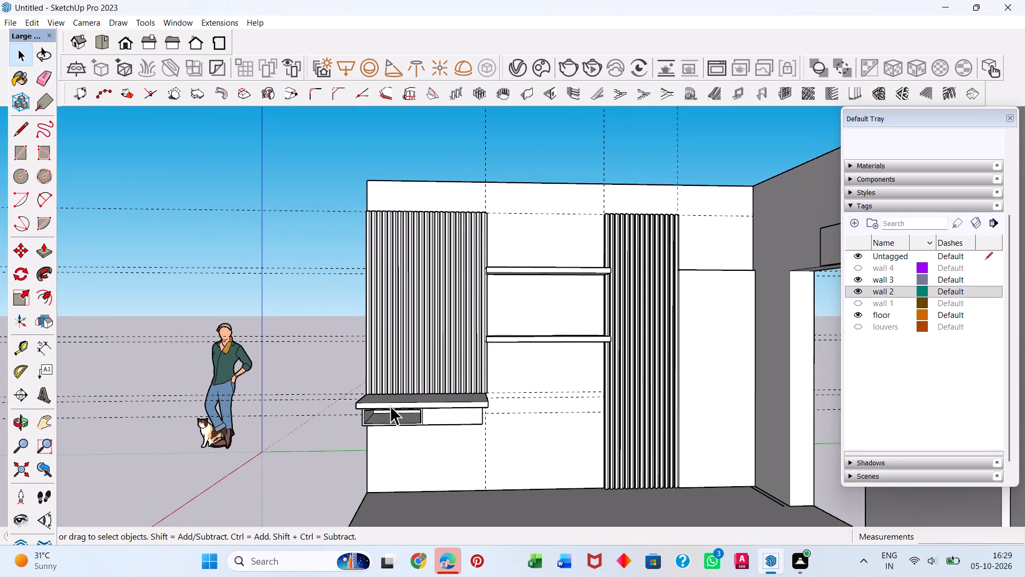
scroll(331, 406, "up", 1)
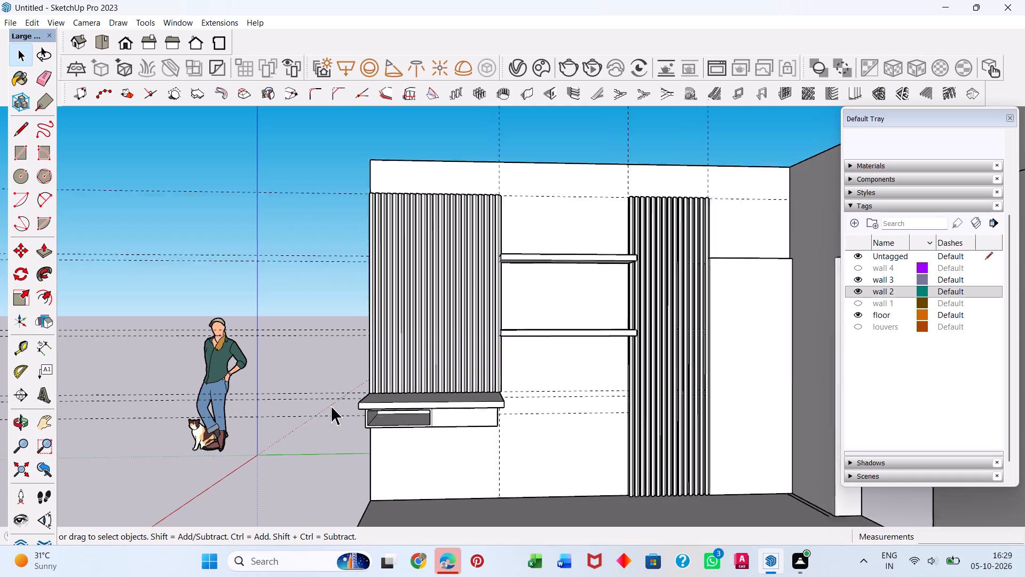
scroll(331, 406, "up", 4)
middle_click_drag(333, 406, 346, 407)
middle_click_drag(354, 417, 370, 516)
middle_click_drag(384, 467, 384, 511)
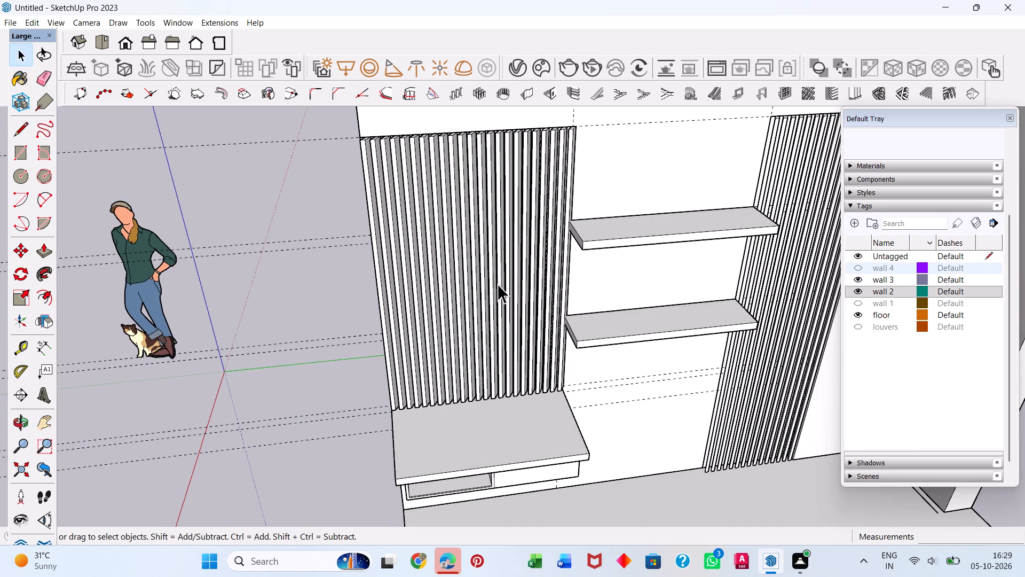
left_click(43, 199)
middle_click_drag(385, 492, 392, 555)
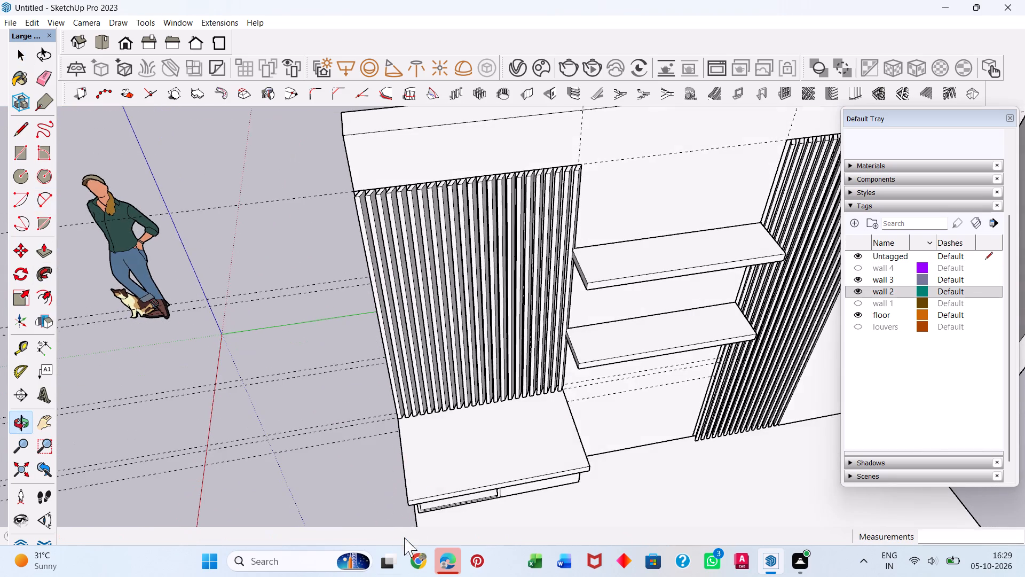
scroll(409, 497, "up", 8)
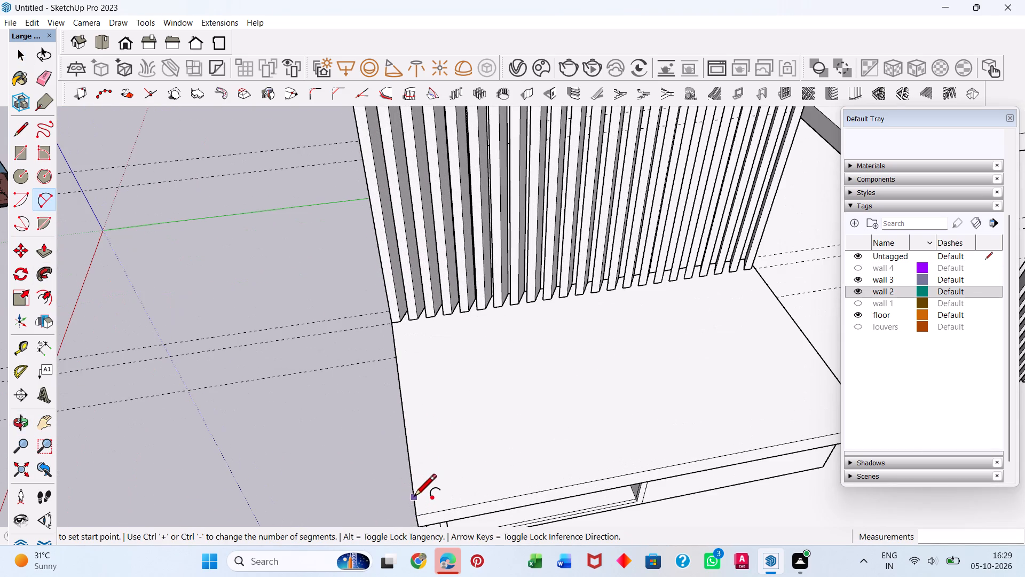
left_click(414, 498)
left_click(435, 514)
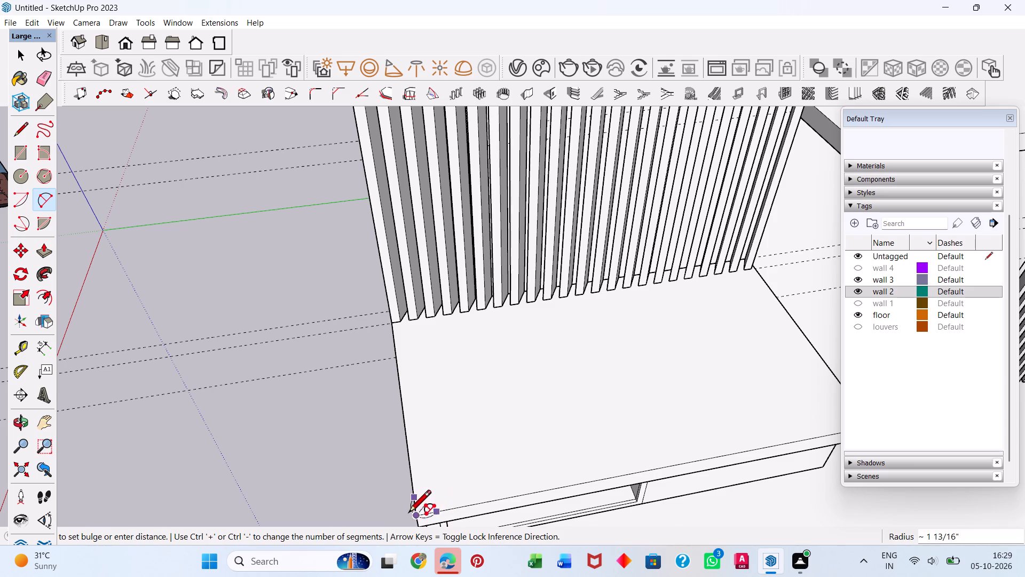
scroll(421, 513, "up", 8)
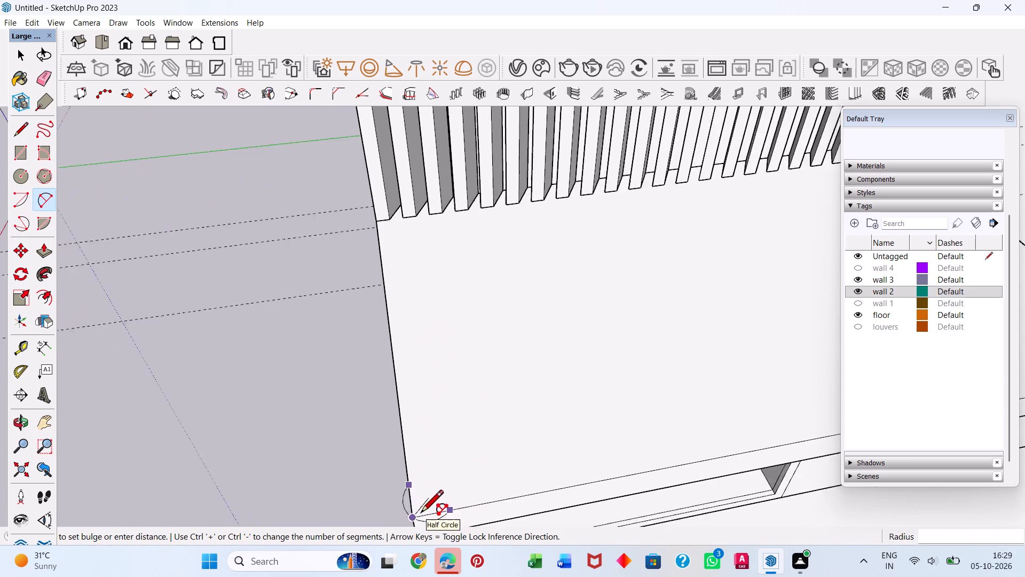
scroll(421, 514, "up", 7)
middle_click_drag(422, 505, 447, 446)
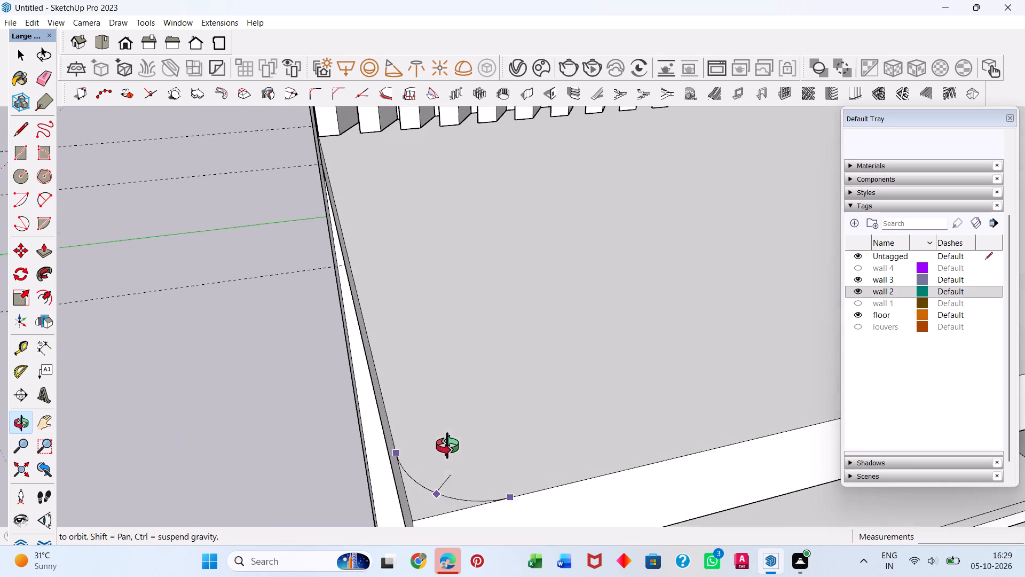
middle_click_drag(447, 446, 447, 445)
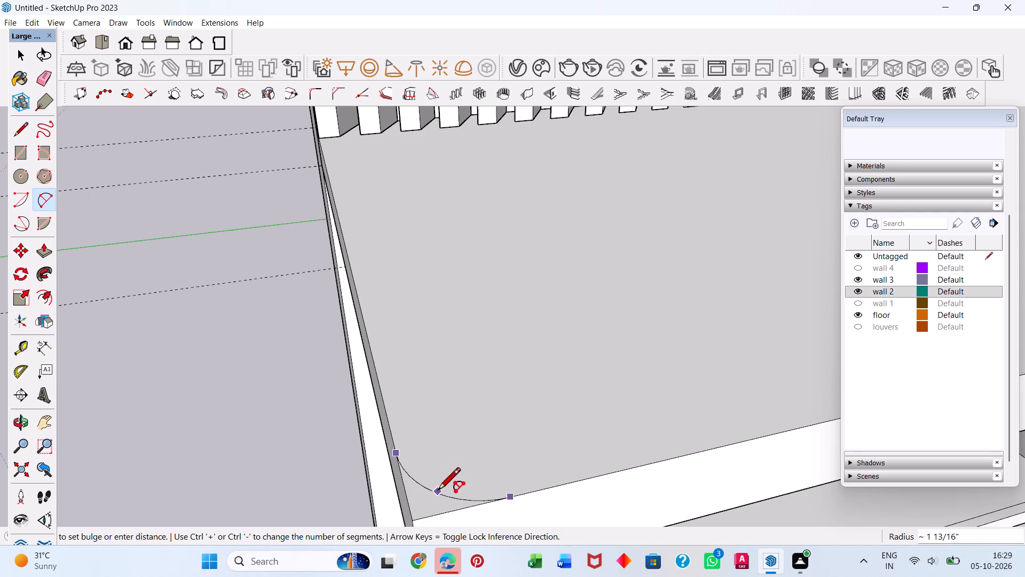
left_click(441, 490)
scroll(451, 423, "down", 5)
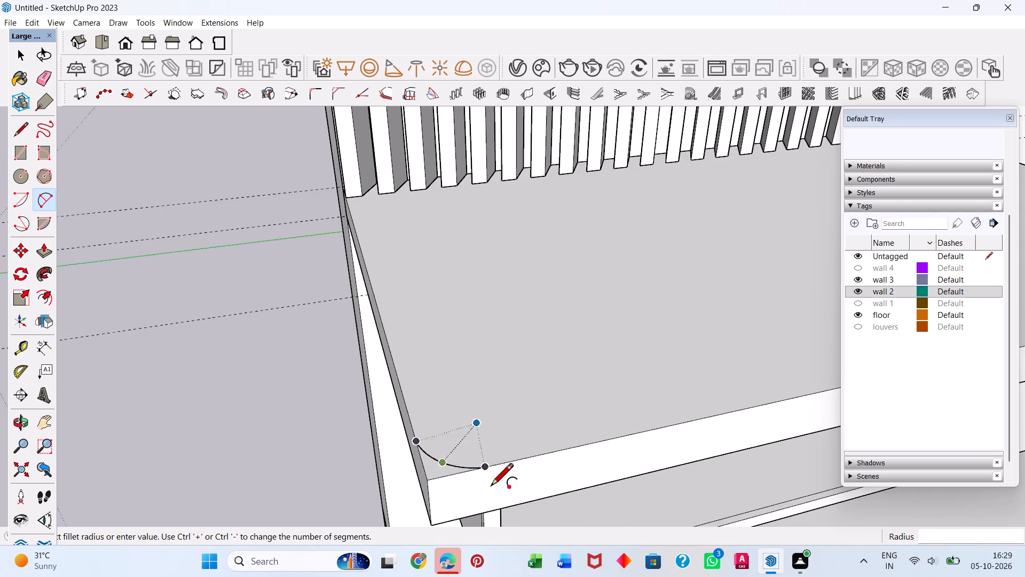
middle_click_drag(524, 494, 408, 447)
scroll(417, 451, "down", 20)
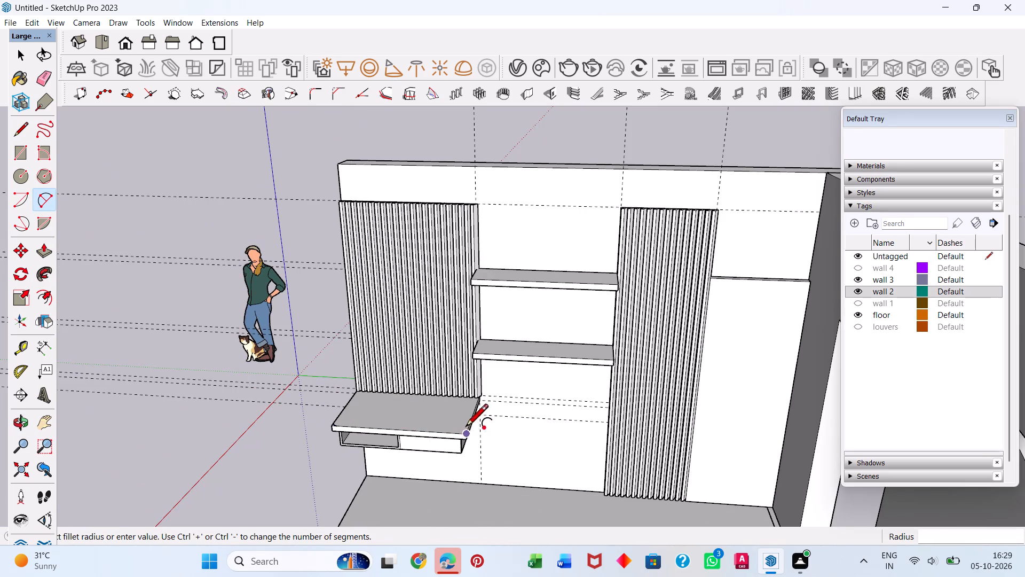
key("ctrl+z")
Inside the ledge group, draw a tangent arc of about 1 13/16" radius across the top face's front-left corner.
key("space")
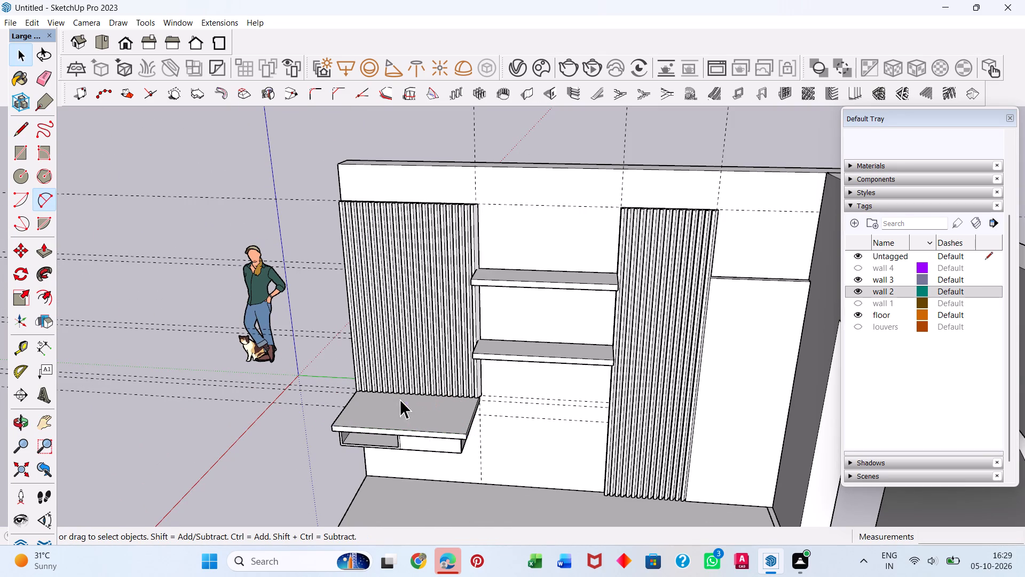
double_click(392, 444)
double_click(387, 428)
left_click(387, 428)
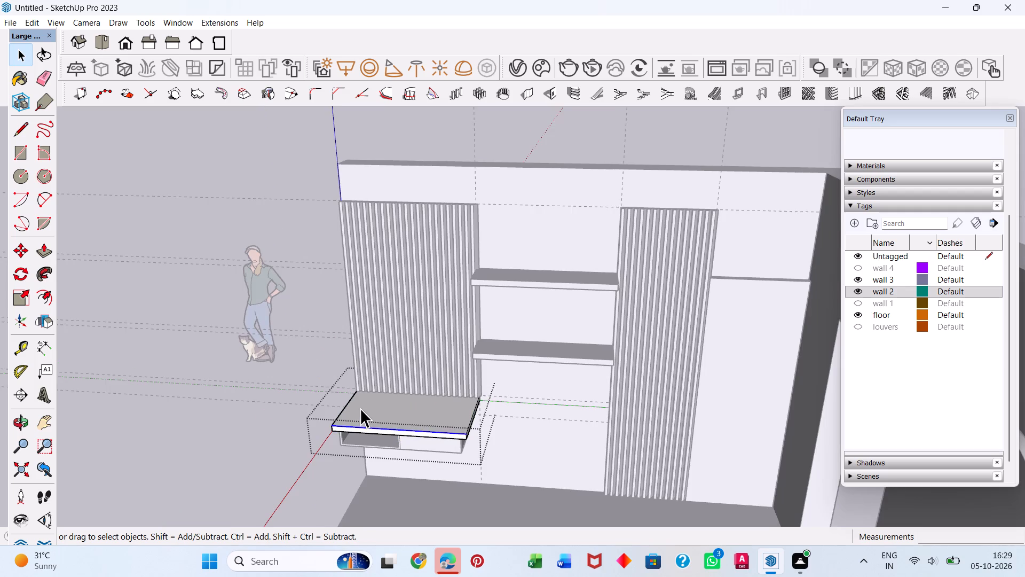
middle_click_drag(360, 409, 361, 494)
left_click(385, 394)
scroll(337, 385, "up", 1)
scroll(337, 386, "down", 1)
middle_click_drag(336, 391, 348, 488)
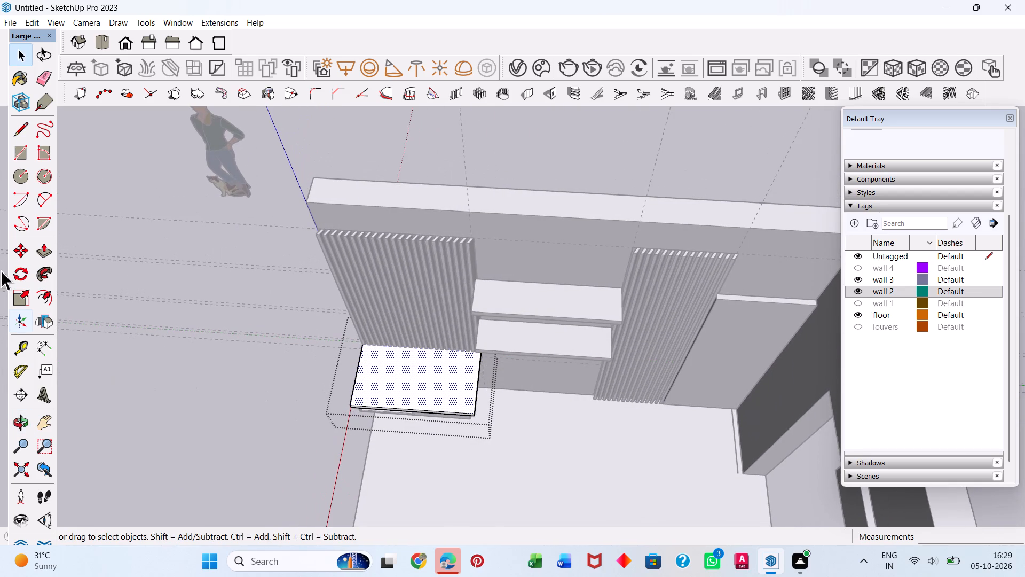
left_click(44, 201)
scroll(275, 385, "up", 16)
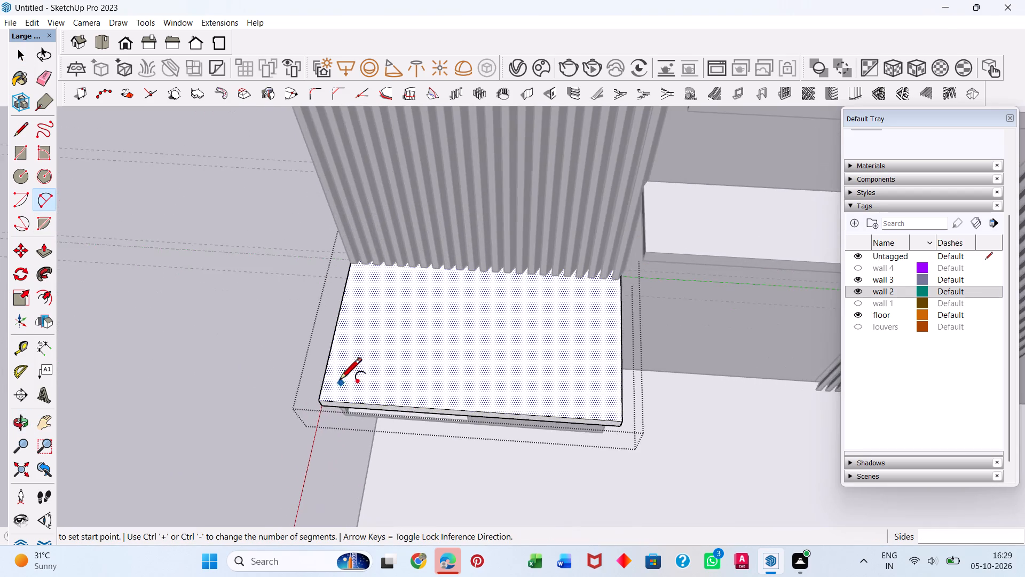
scroll(339, 381, "up", 9)
left_click(322, 393)
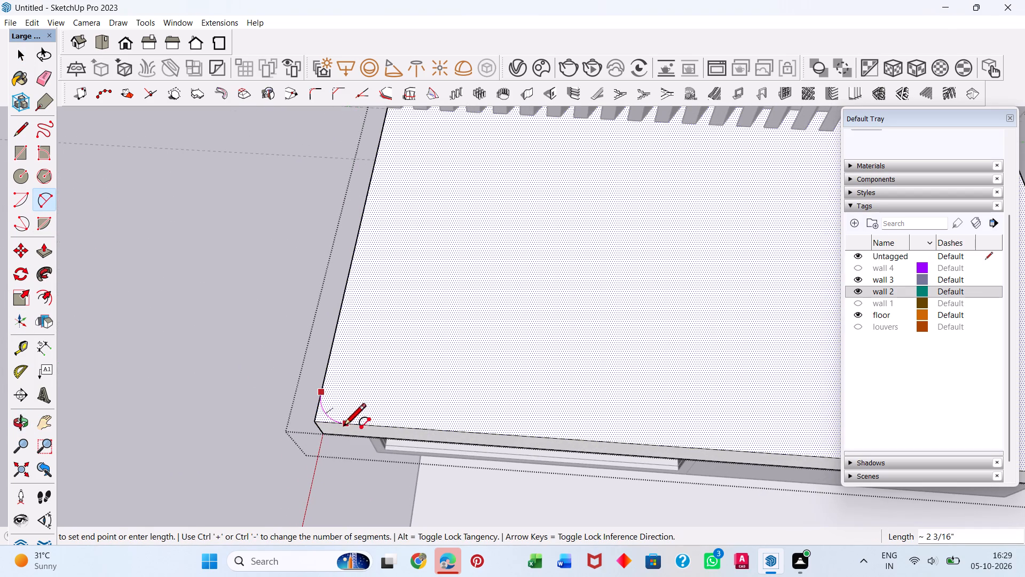
left_click(345, 426)
left_click(325, 416)
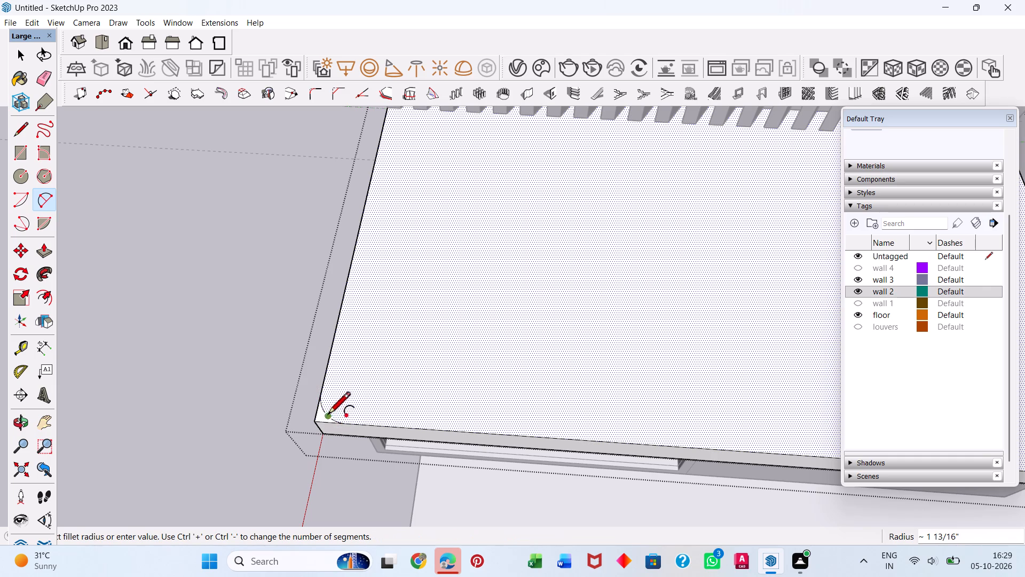
Draw a matching arc of about 1 13/16" radius across the ledge top's front-right corner.
scroll(400, 389, "down", 10)
scroll(675, 411, "up", 4)
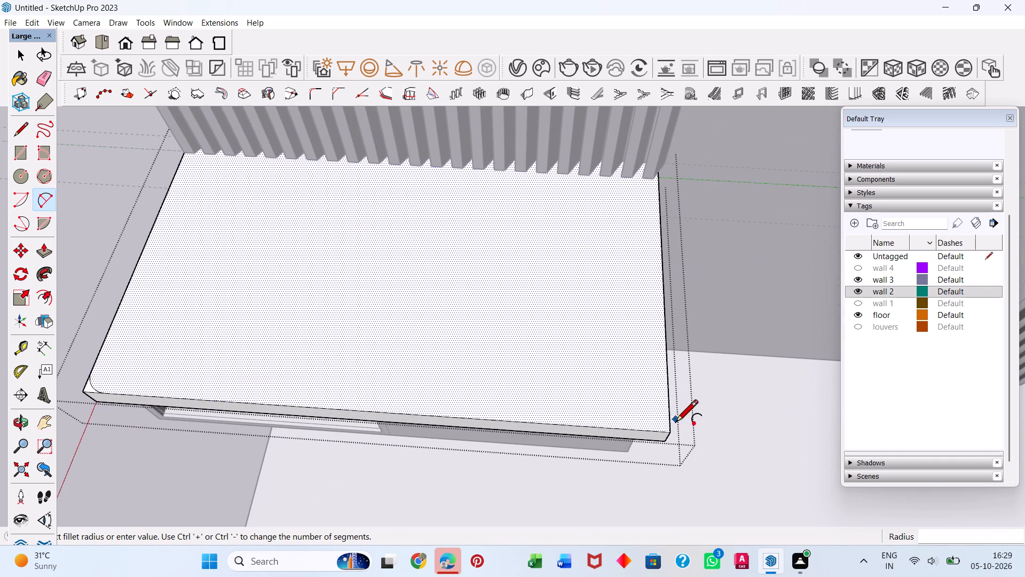
left_click(670, 410)
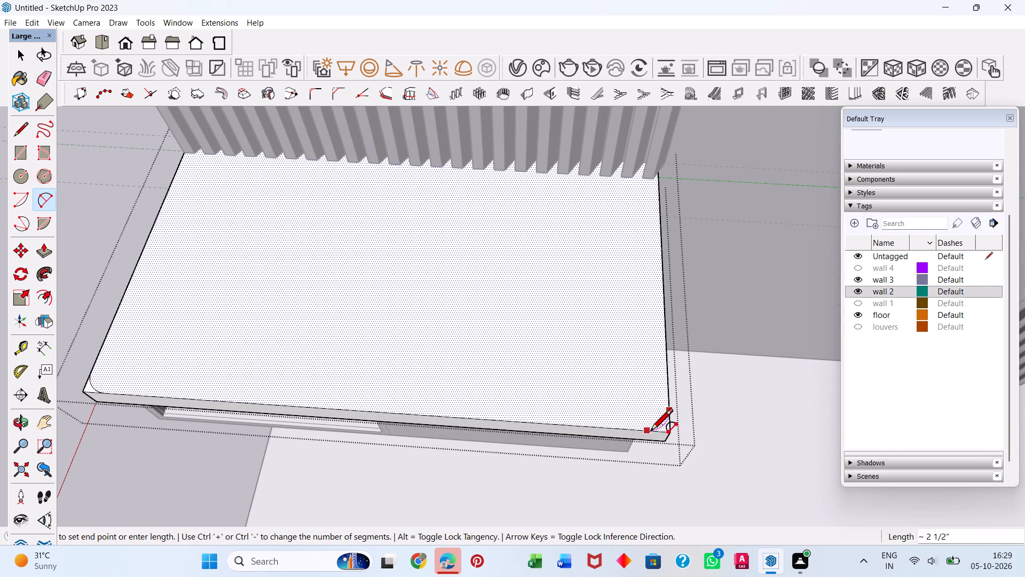
left_click(650, 432)
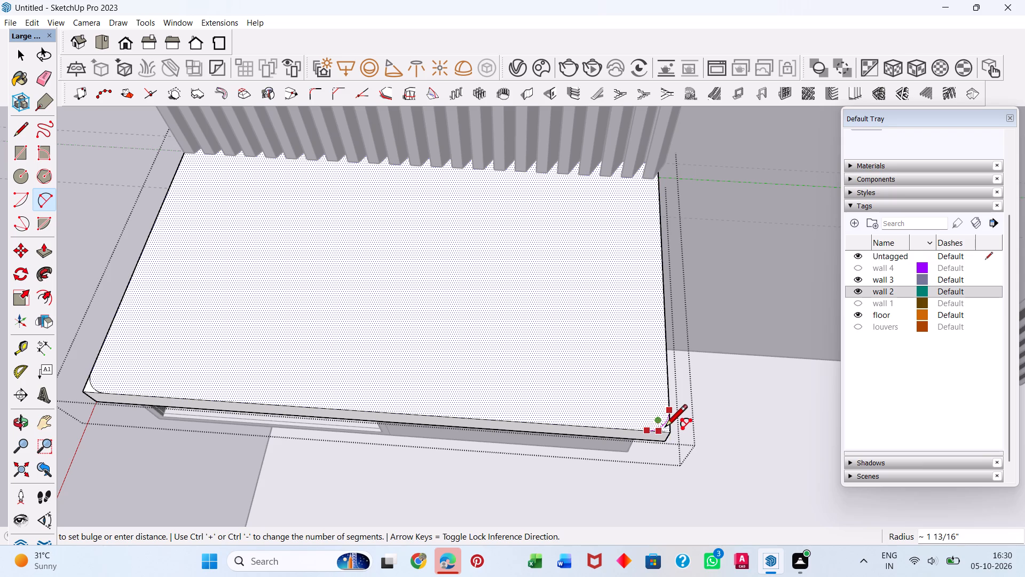
left_click(665, 428)
key("space")
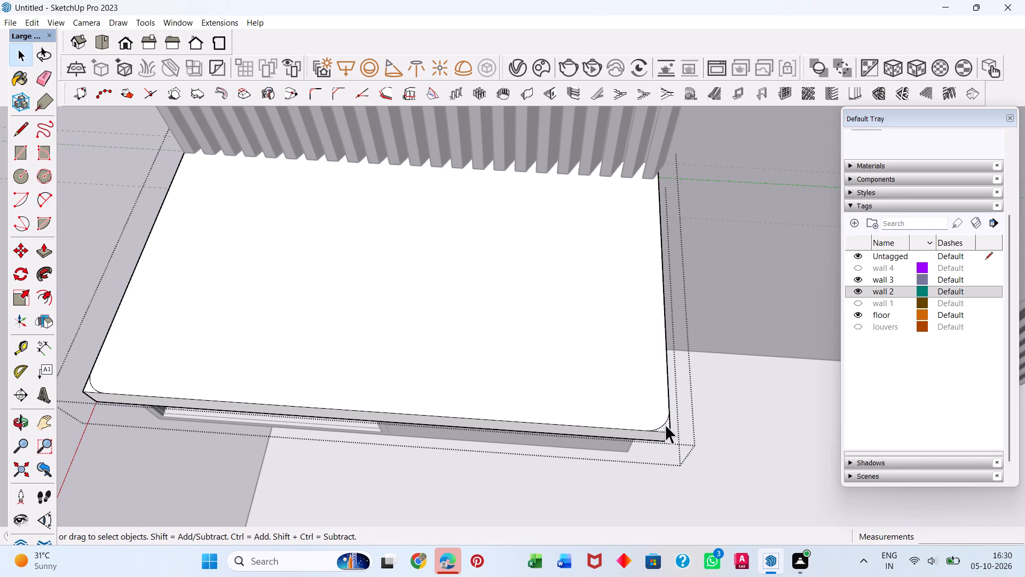
Push both cut-off corner pieces down through the ledge's full thickness to round its front corners, and close the group.
key("p")
left_click(673, 428)
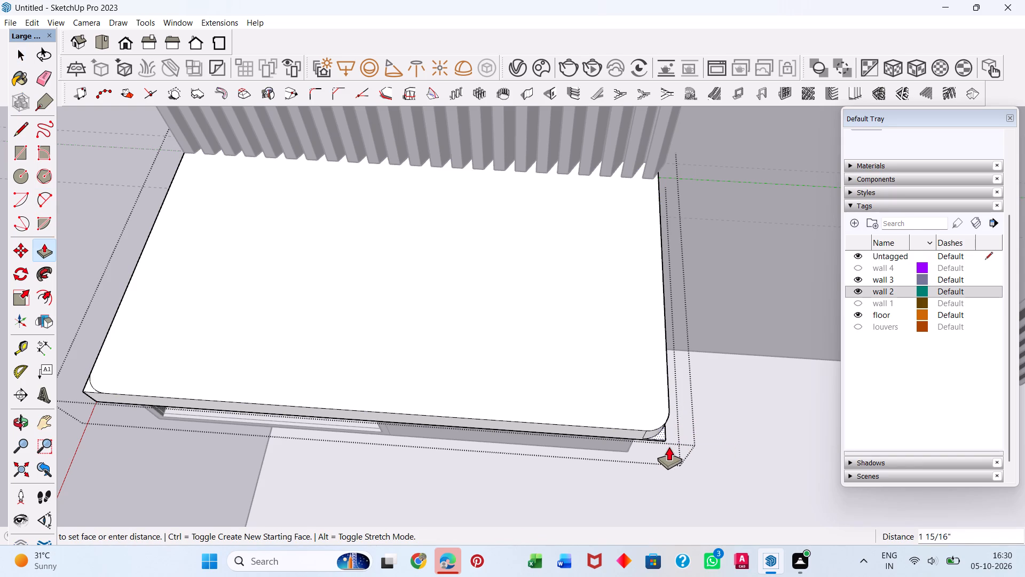
left_click(669, 449)
left_click(90, 388)
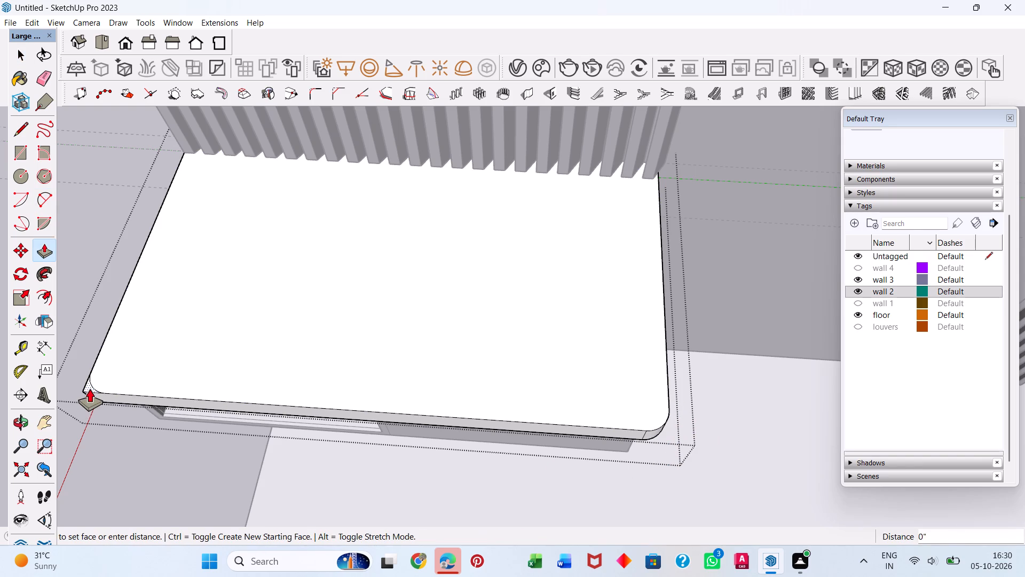
left_click(102, 412)
key("space")
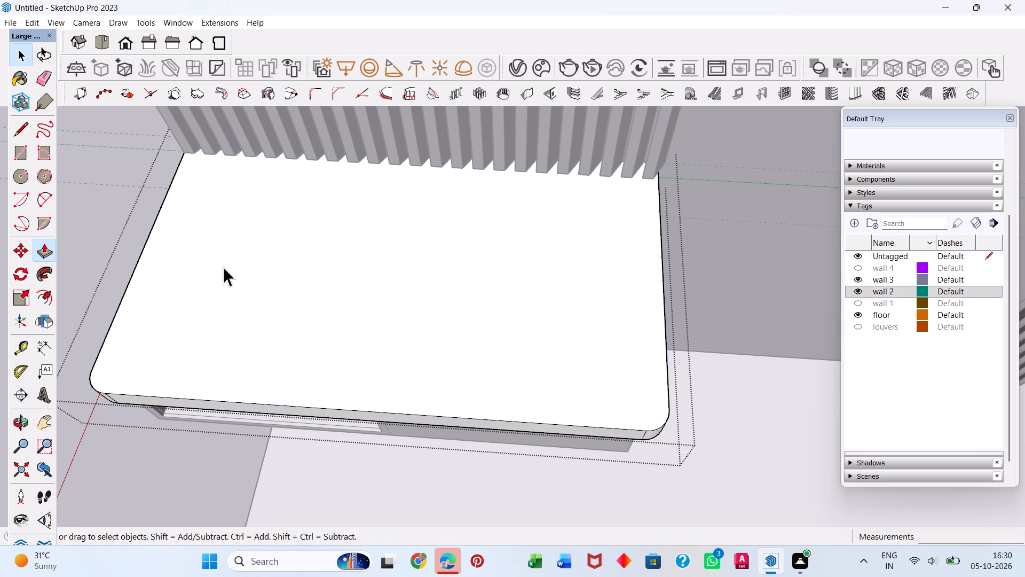
scroll(223, 267, "down", 10)
middle_click_drag(279, 418, 377, 244)
scroll(377, 244, "down", 9)
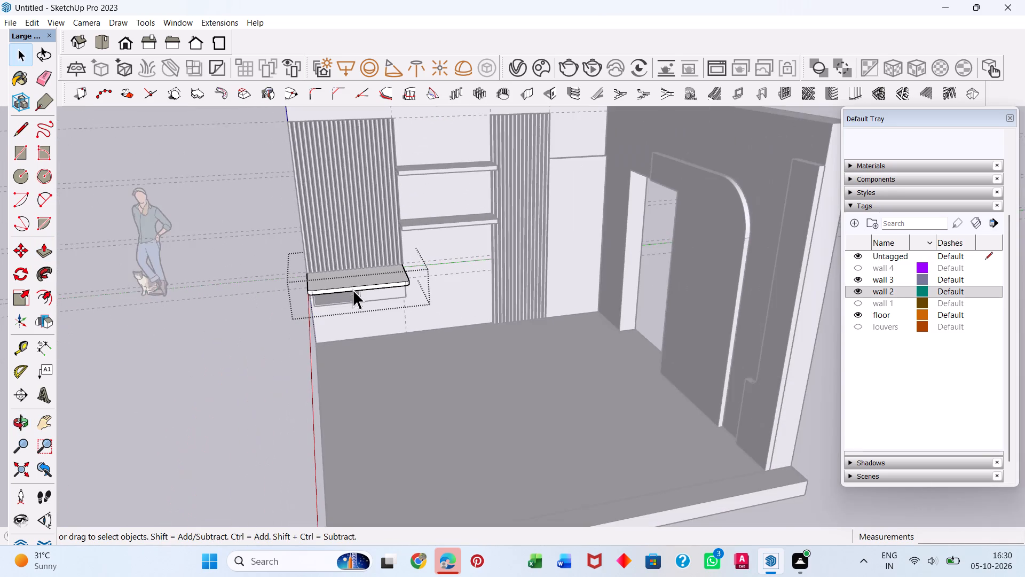
middle_click_drag(476, 315, 428, 403)
left_click(99, 324)
Open the lower shelf's group and draw a tangent arc spanning about 2 5/16" across its top face's front-left corner.
middle_click_drag(330, 337, 378, 212)
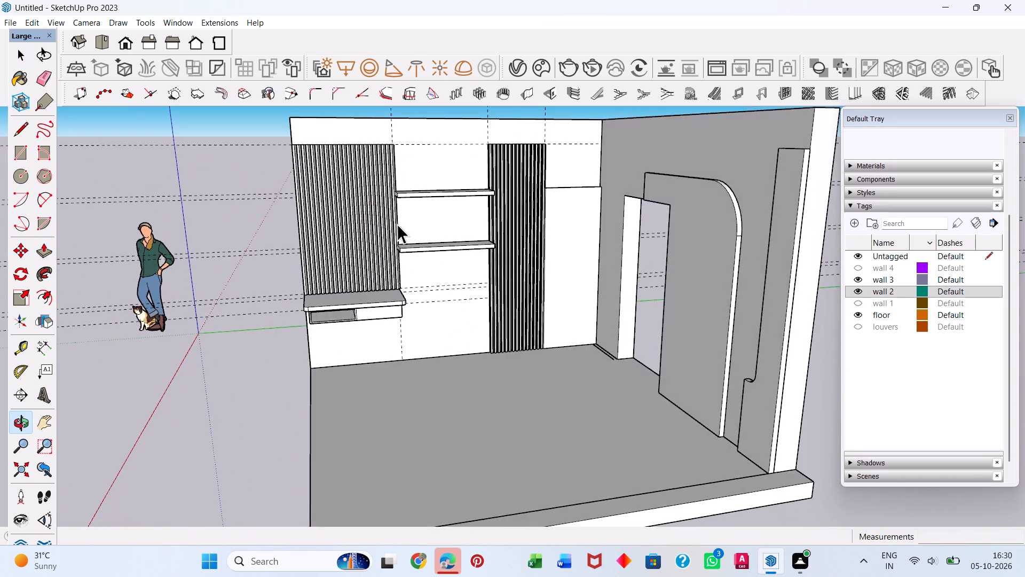
scroll(444, 233, "up", 9)
middle_click_drag(374, 240, 281, 400)
left_click(413, 291)
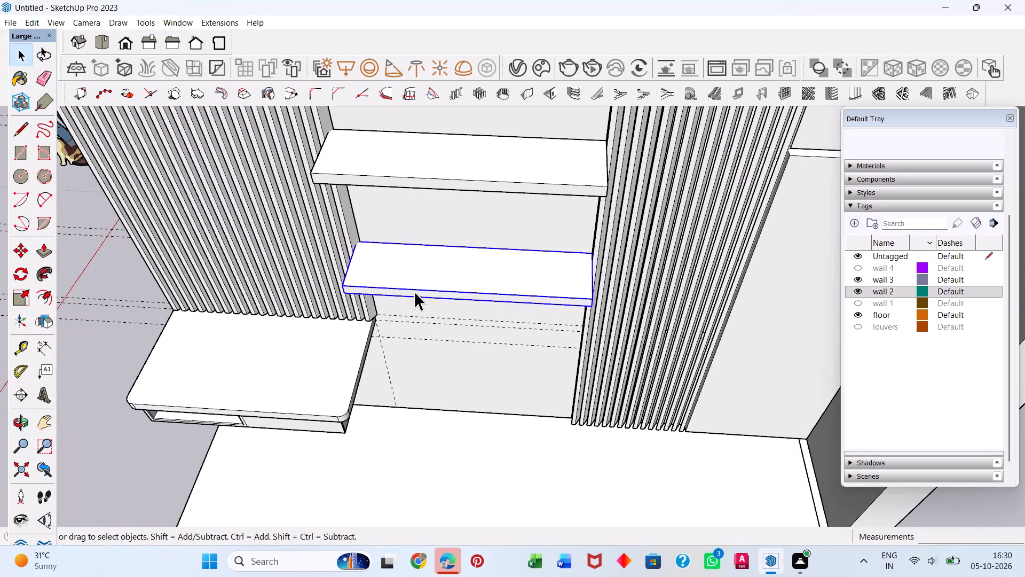
double_click(414, 286)
left_click(392, 271)
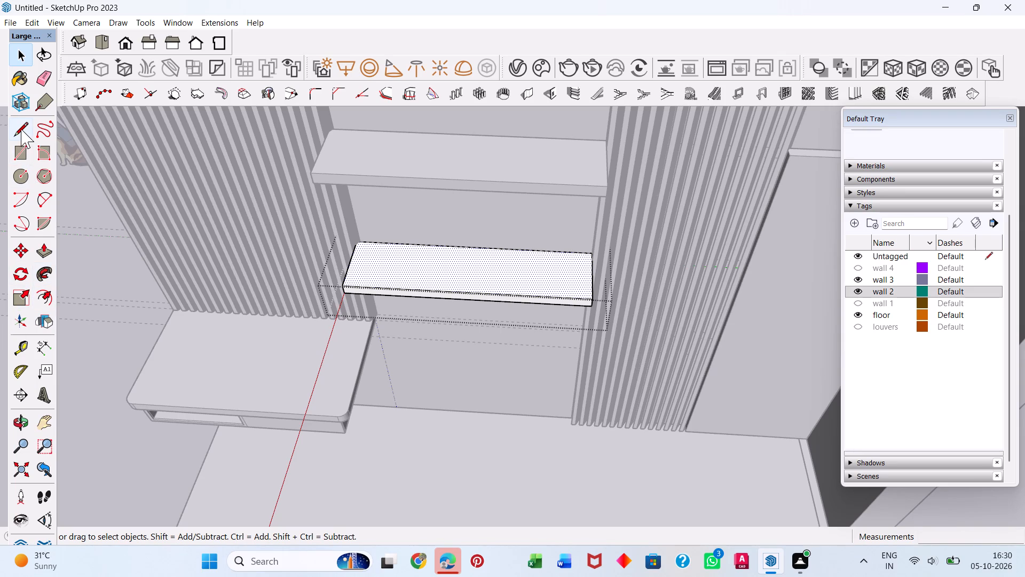
left_click(40, 199)
scroll(326, 242, "up", 7)
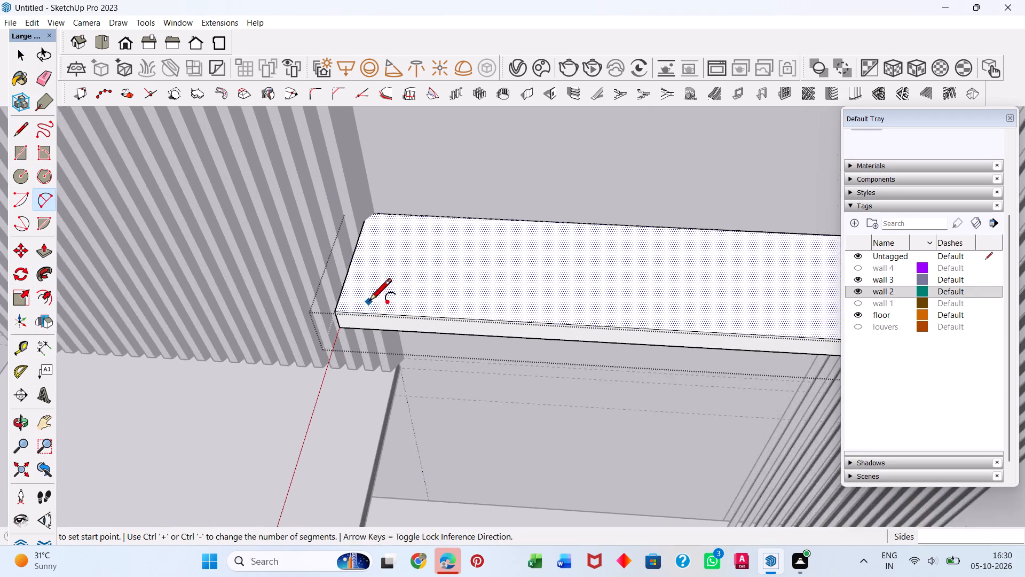
scroll(369, 302, "up", 1)
middle_click_drag(365, 325, 358, 393)
left_click(340, 354)
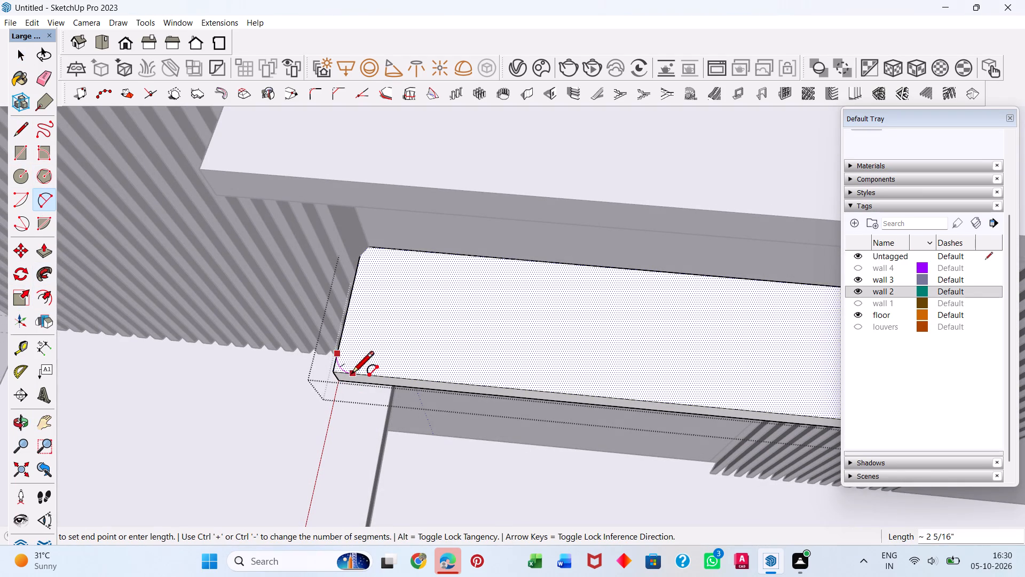
left_click(351, 375)
scroll(231, 350, "down", 4)
scroll(305, 357, "up", 7)
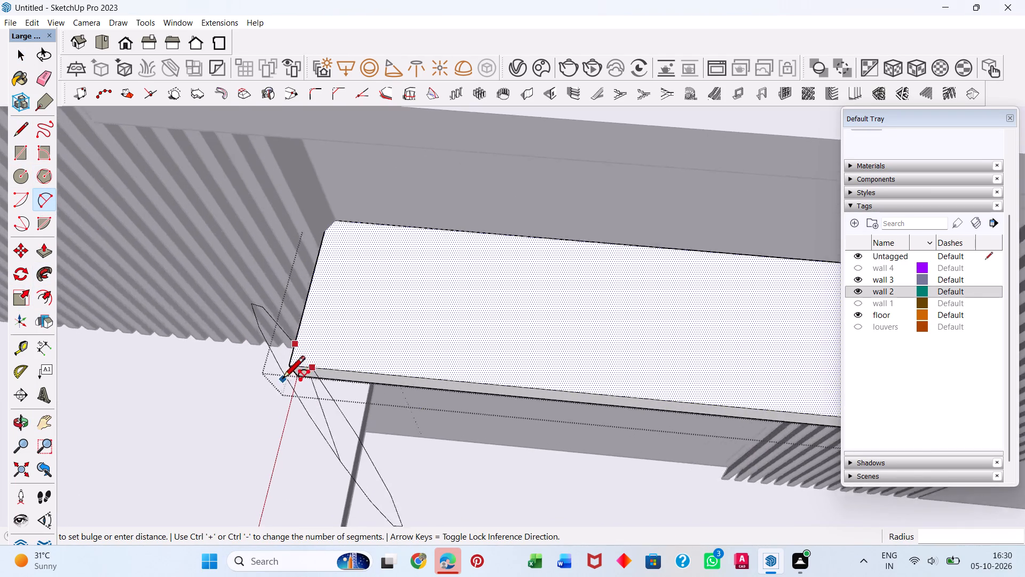
scroll(282, 380, "up", 6)
left_click(309, 341)
scroll(266, 334, "down", 11)
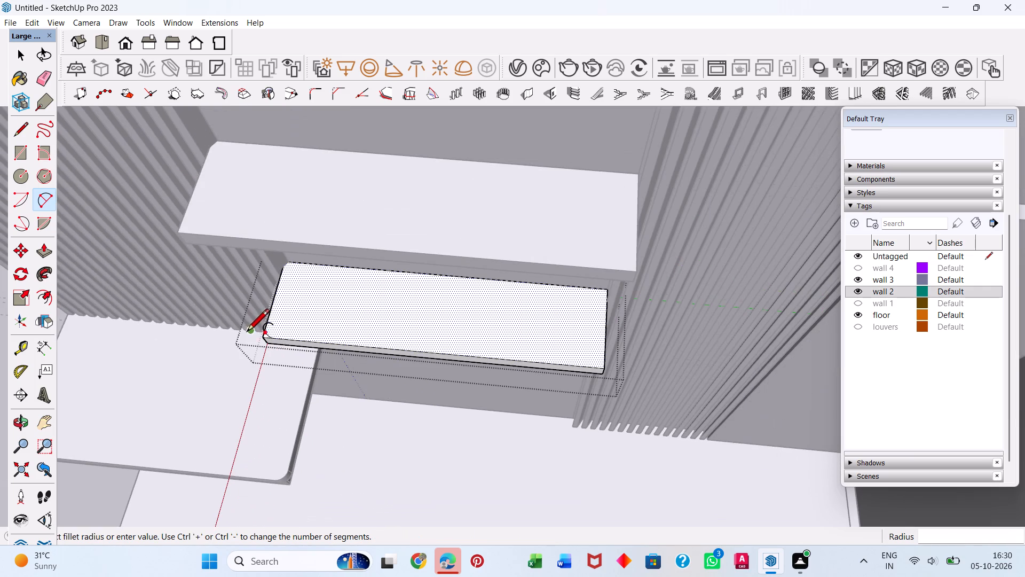
Draw a tangent arc of about 1 5/16" radius across the lower shelf top's front-right corner.
scroll(605, 358, "up", 8)
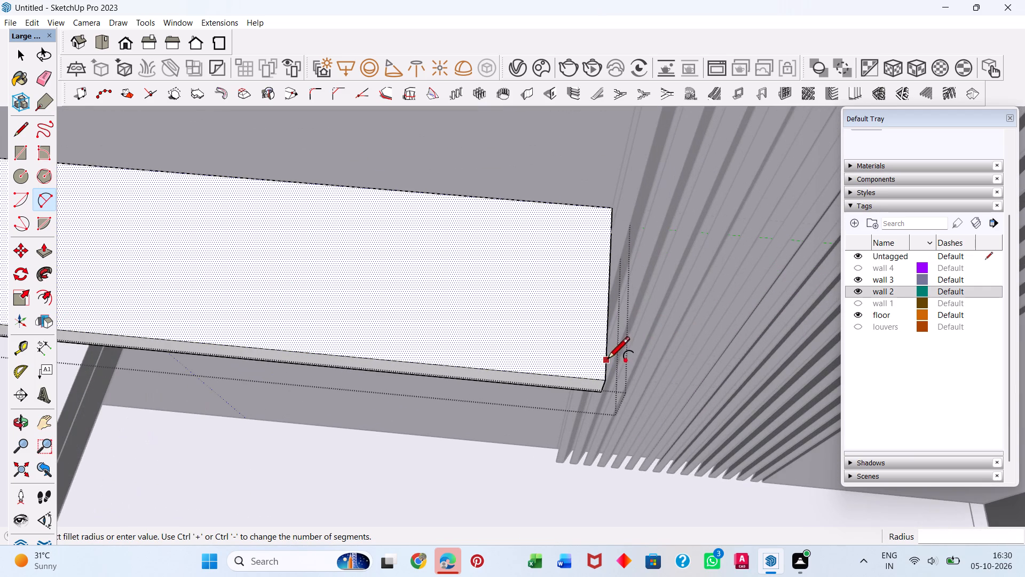
left_click(605, 360)
left_click(583, 378)
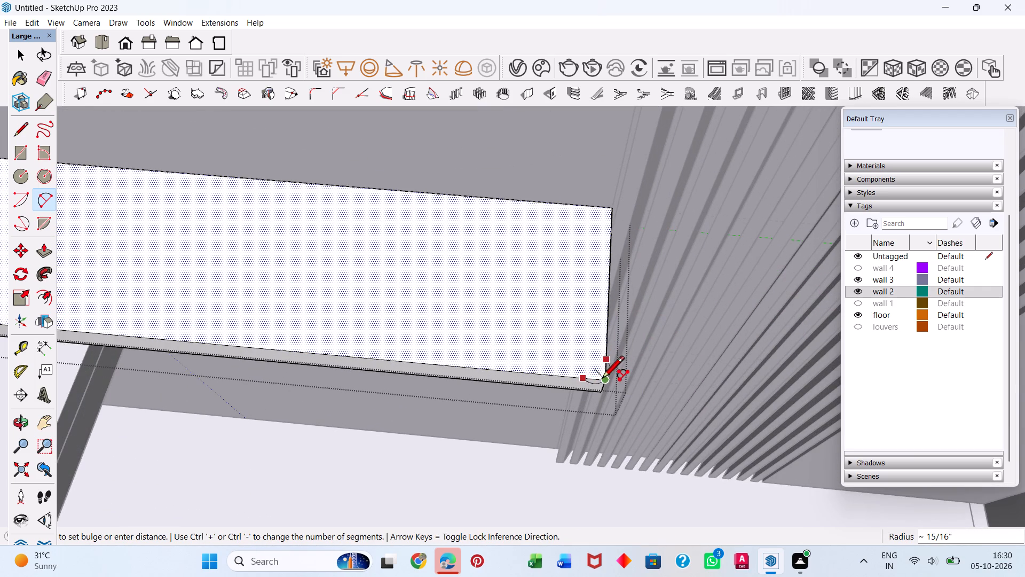
scroll(599, 375, "up", 10)
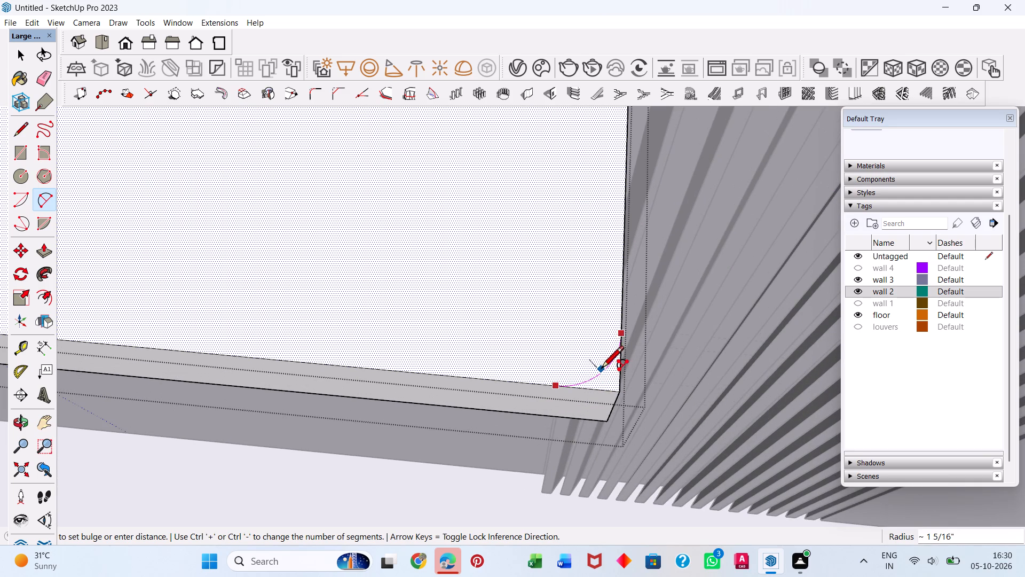
left_click(601, 370)
scroll(559, 334, "down", 19)
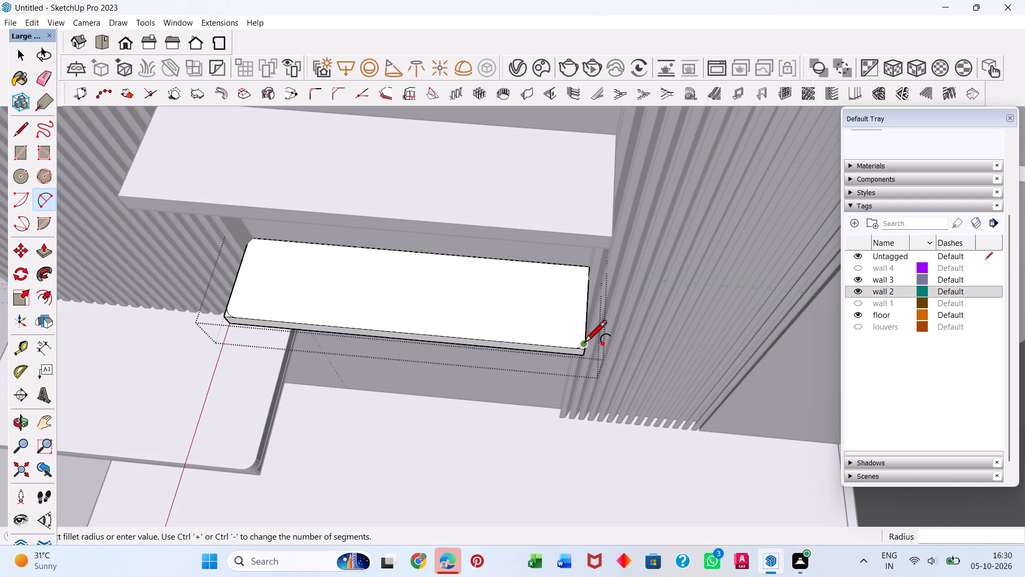
Push both cut-off corner pieces of the lower shelf down 2" through its full thickness, and close the group.
key("space")
key("p")
scroll(583, 343, "up", 10)
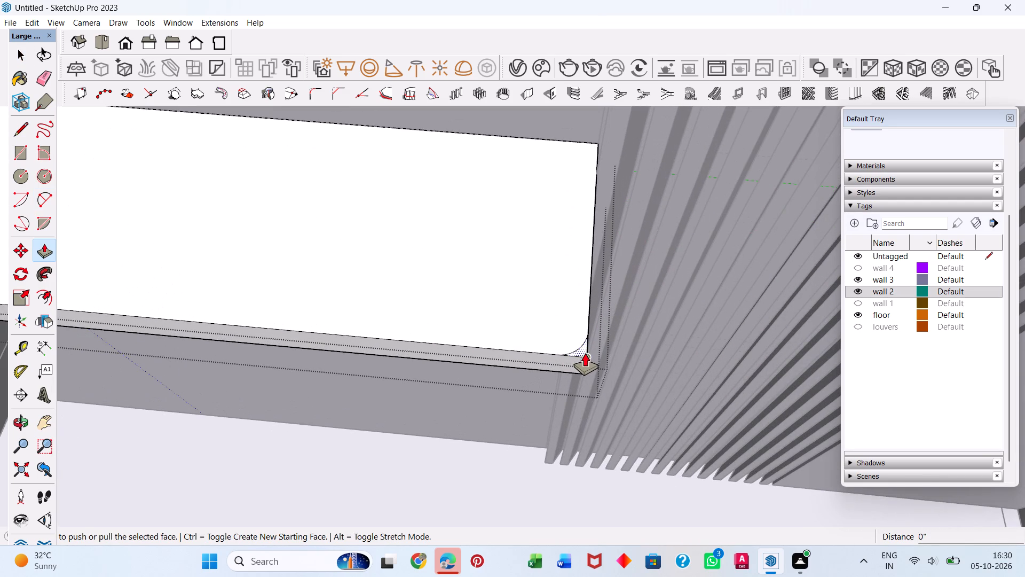
left_click(585, 351)
left_click(580, 381)
scroll(360, 342, "down", 12)
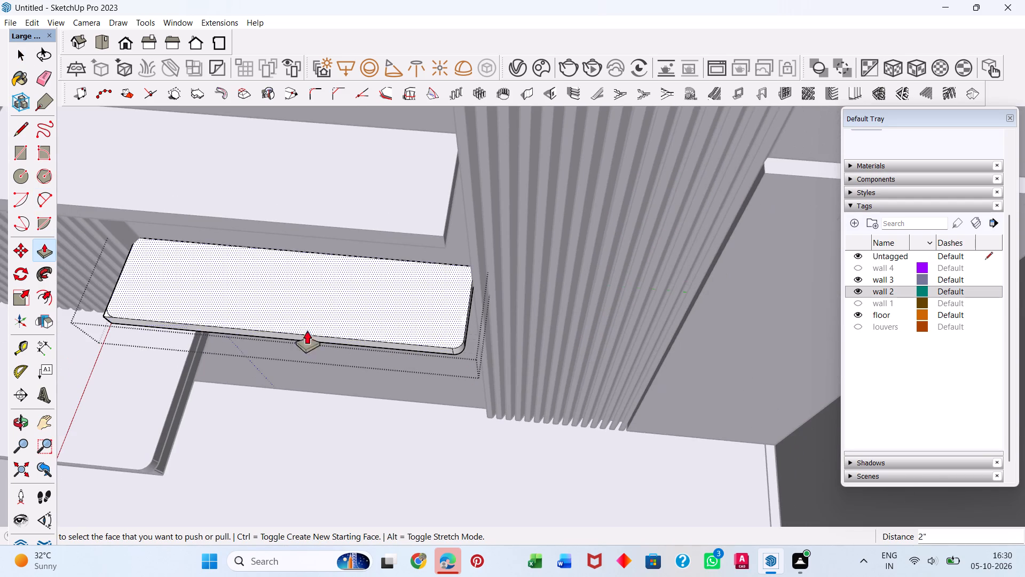
left_click_drag(106, 313, 116, 341)
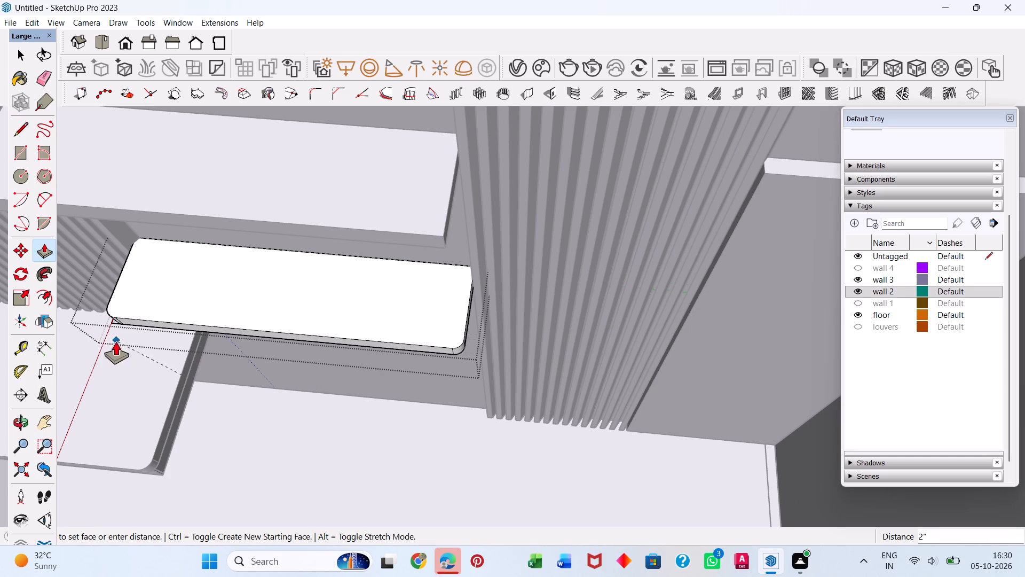
left_click_drag(116, 341, 116, 341)
key("space")
scroll(521, 277, "down", 5)
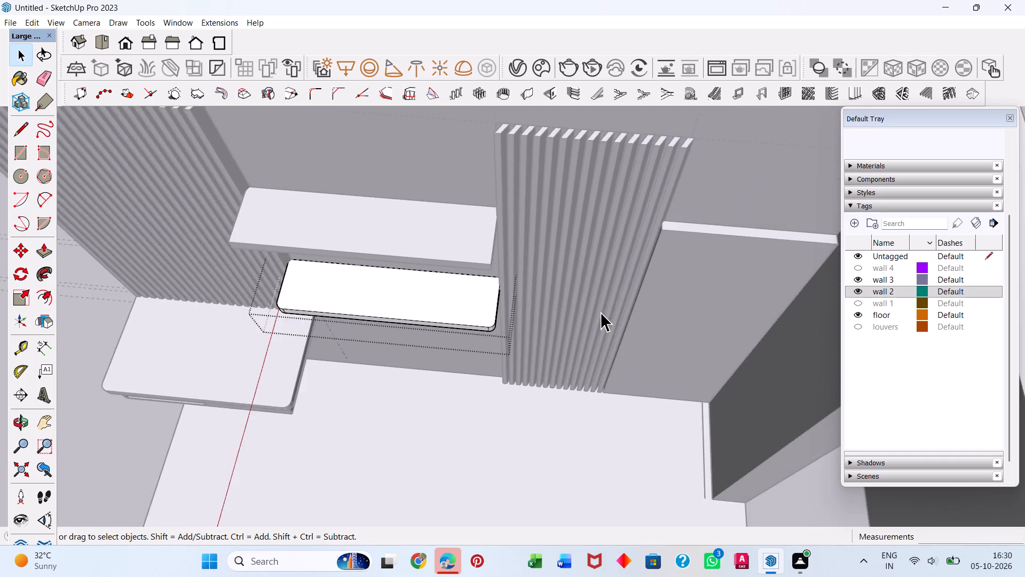
scroll(601, 312, "down", 6)
left_click(463, 278)
left_click(468, 275)
left_click(542, 129)
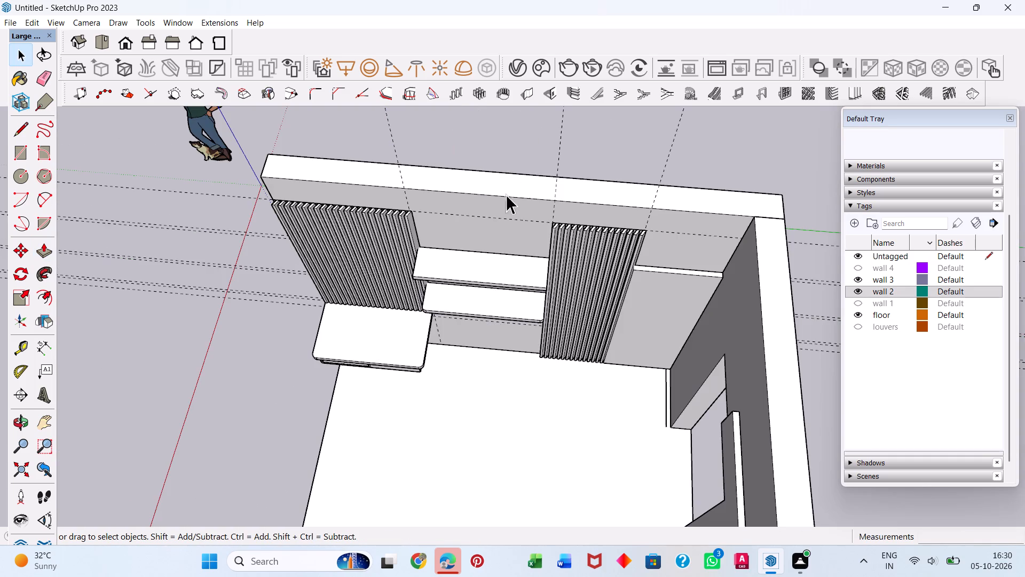
Open the upper shelf's group and draw a tangent arc of about 2 1/8" radius across its top face's front-right corner.
triple_click(498, 277)
left_click(499, 275)
scroll(497, 253, "up", 3)
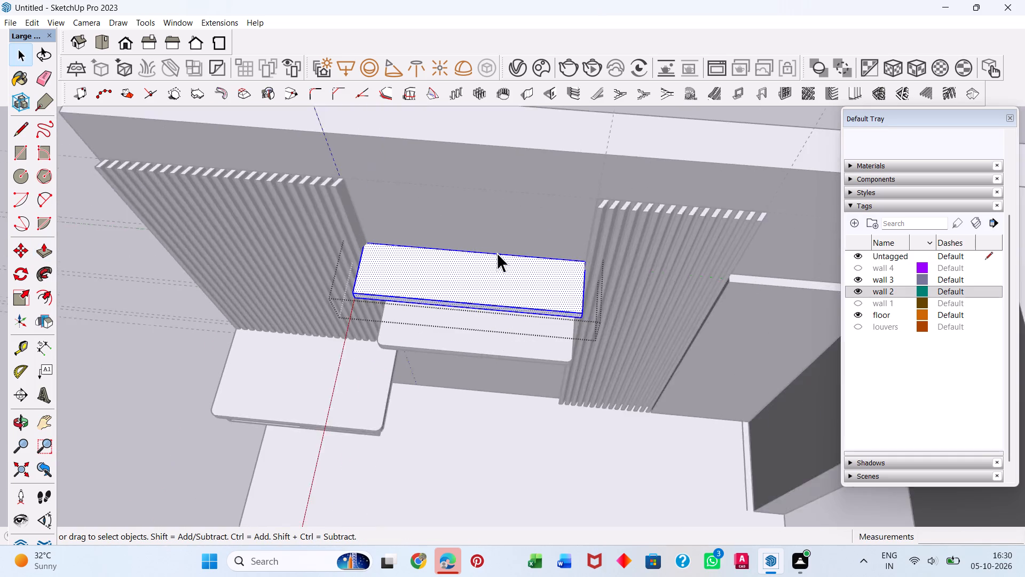
scroll(497, 253, "up", 6)
left_click(497, 284)
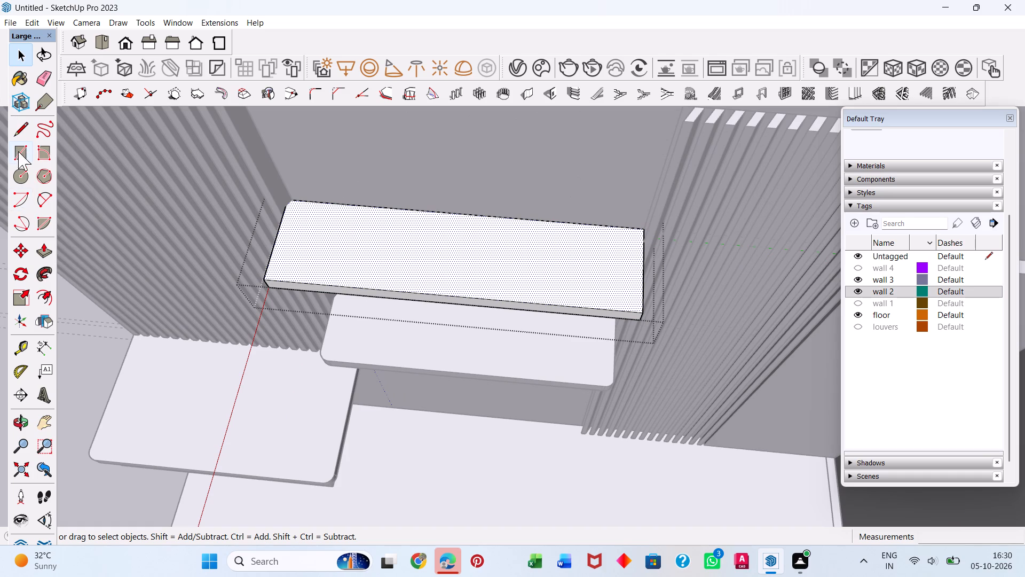
left_click(45, 199)
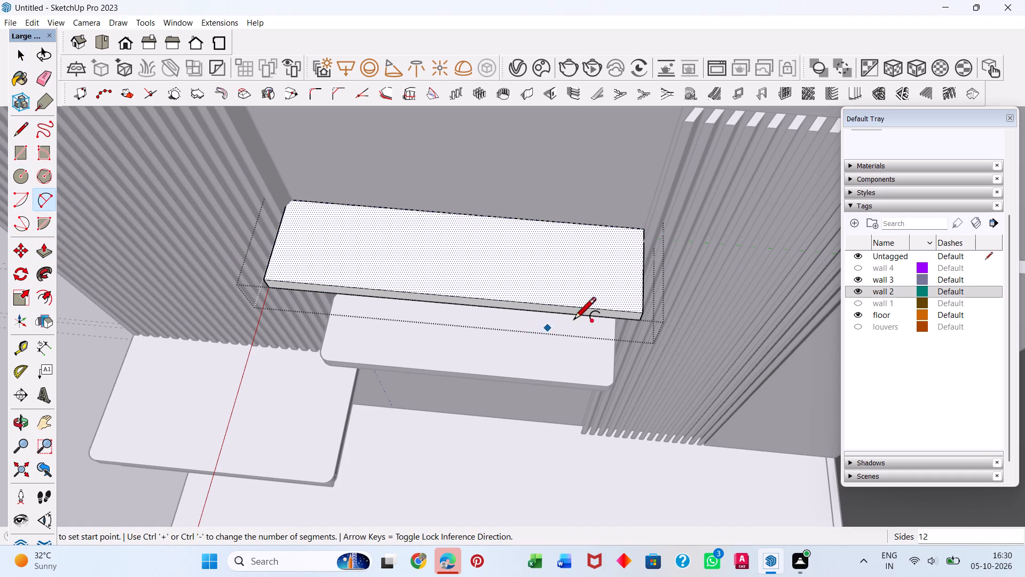
left_click(645, 298)
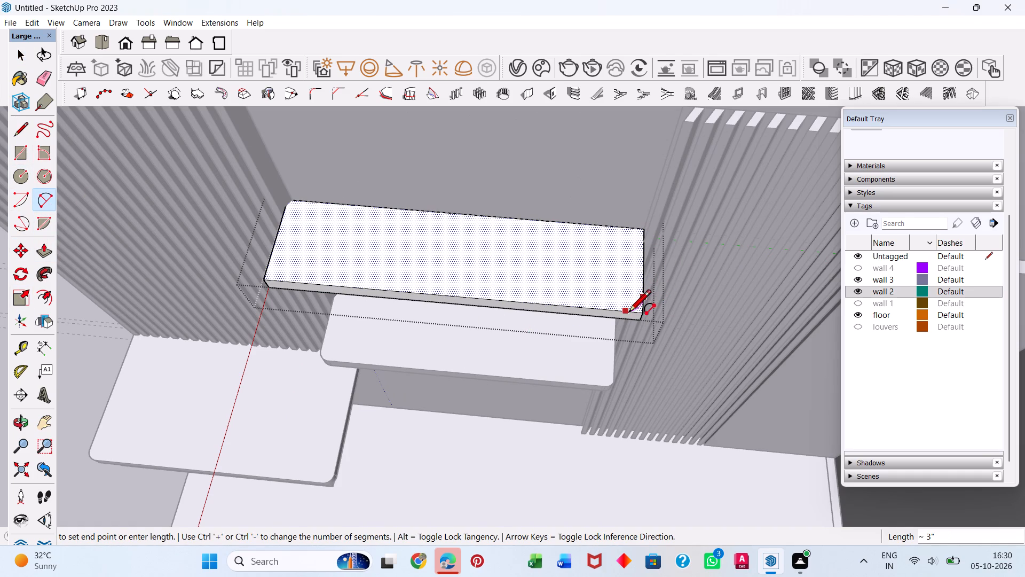
left_click(626, 314)
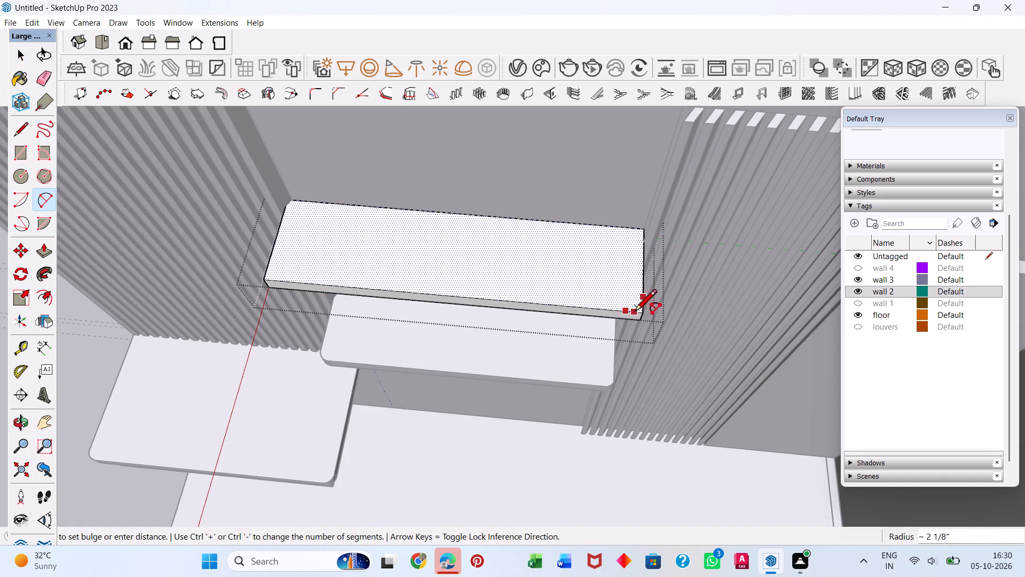
scroll(637, 310, "up", 11)
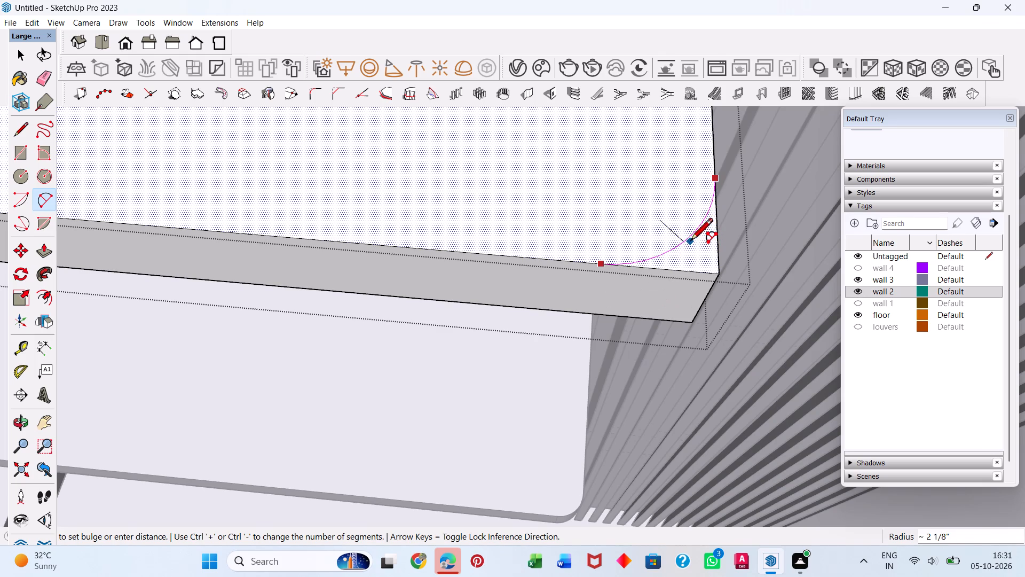
left_click(690, 242)
Draw a tangent arc of about 1 9/16" radius across the upper shelf top's front-left corner.
scroll(574, 237, "down", 20)
scroll(574, 237, "down", 2)
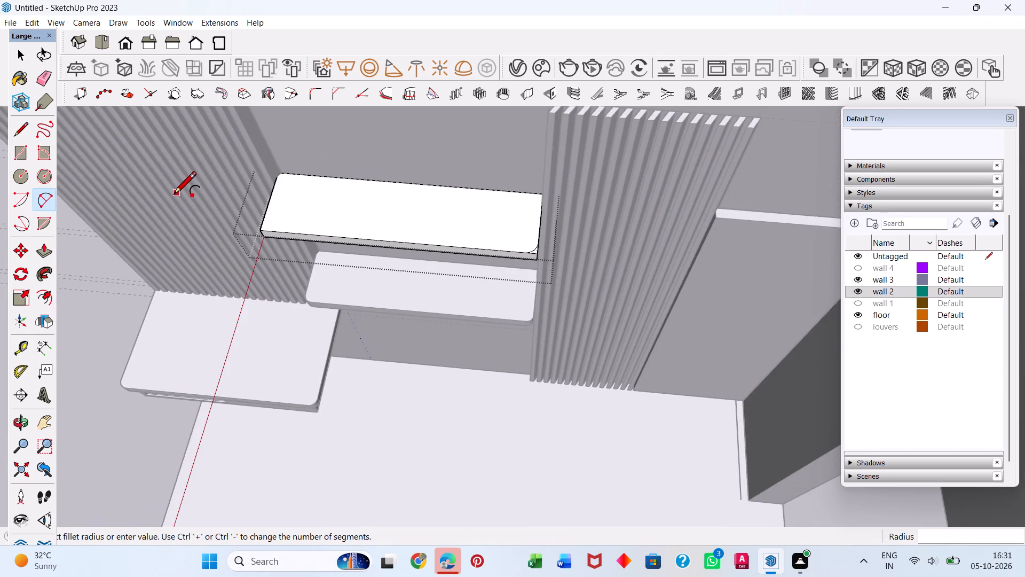
scroll(254, 200, "up", 9)
left_click(257, 235)
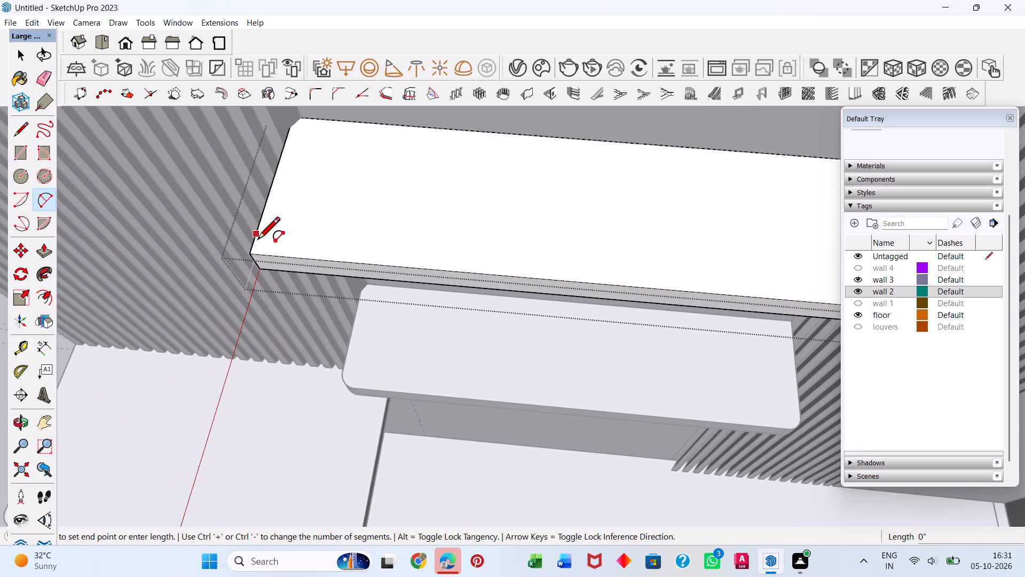
left_click(272, 256)
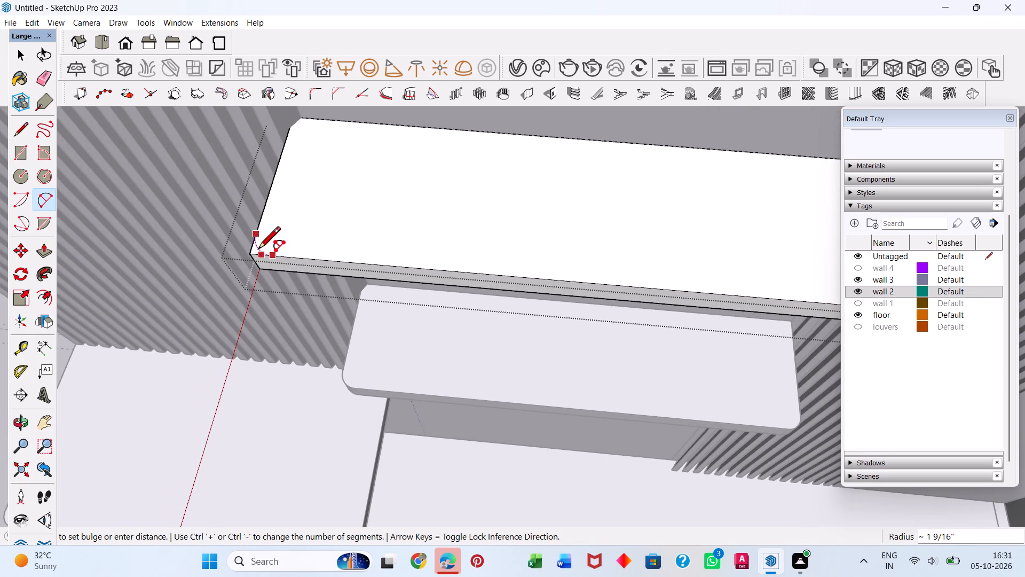
left_click(258, 251)
key("space")
Push both cut-off corner pieces of the upper shelf down 2" through its full thickness, and close the group.
scroll(214, 227, "down", 5)
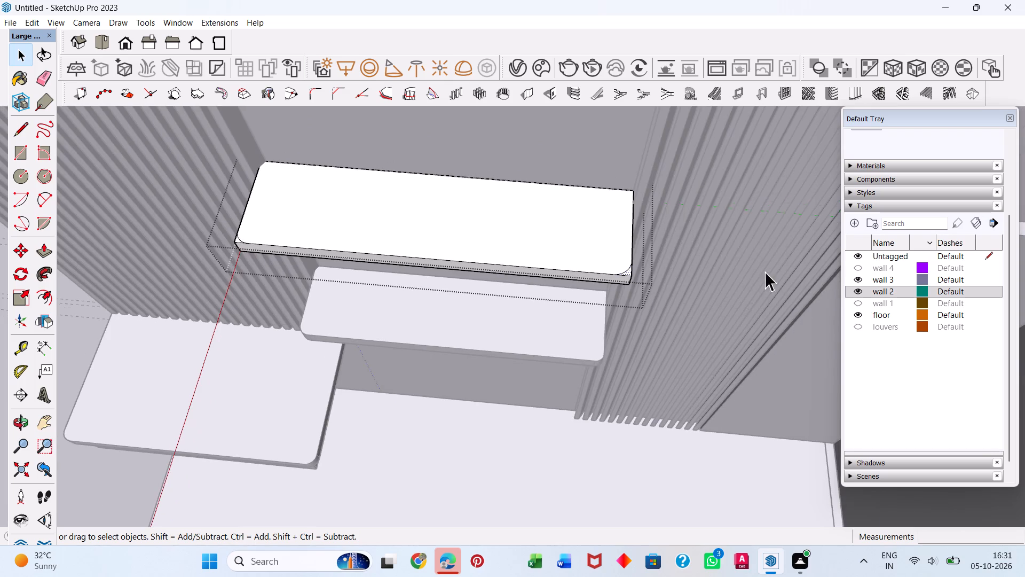
scroll(616, 277, "up", 4)
key("p")
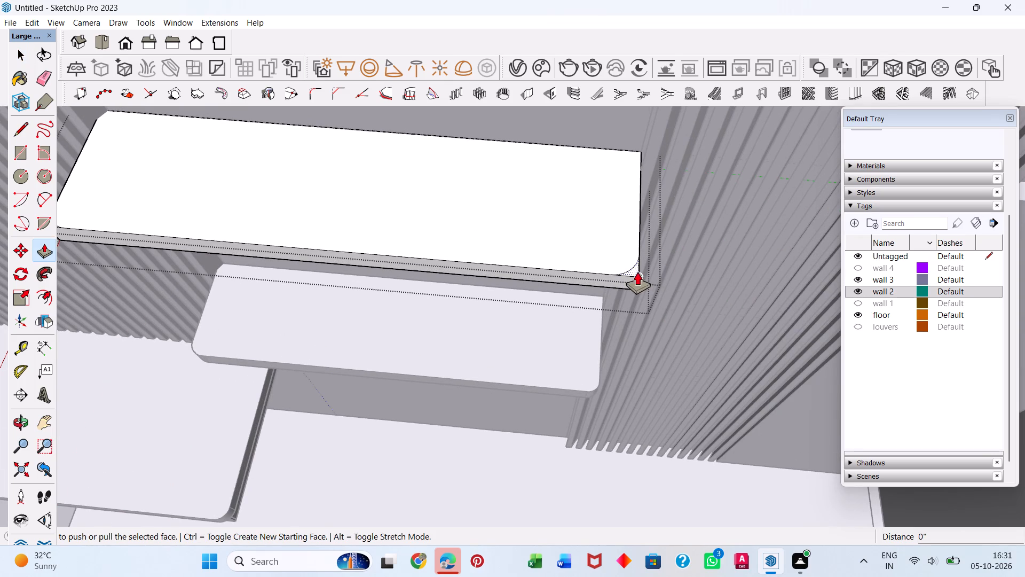
left_click(635, 270)
left_click(638, 303)
scroll(293, 256, "down", 6)
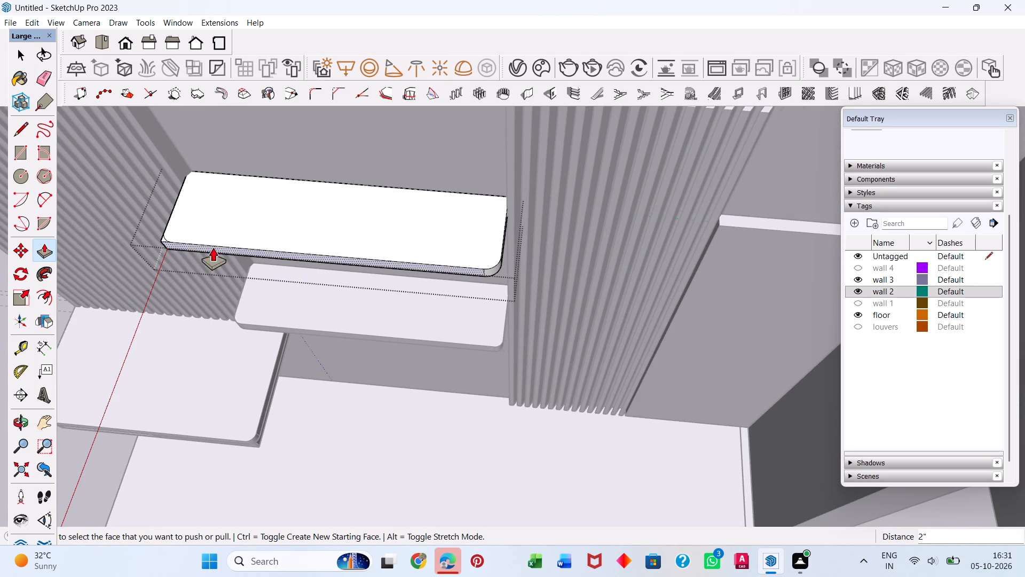
left_click(161, 238)
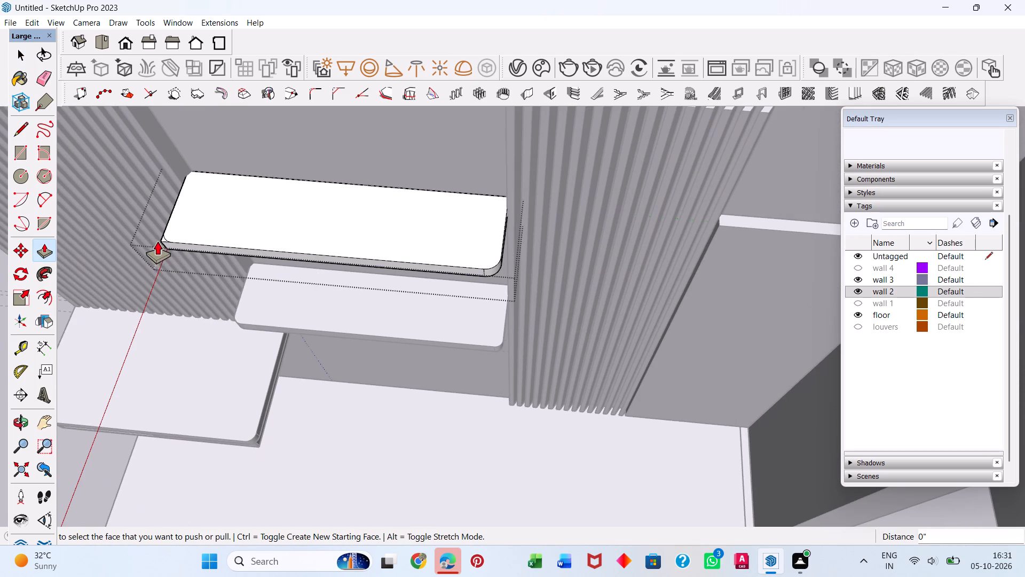
scroll(157, 241, "up", 14)
left_click(161, 241)
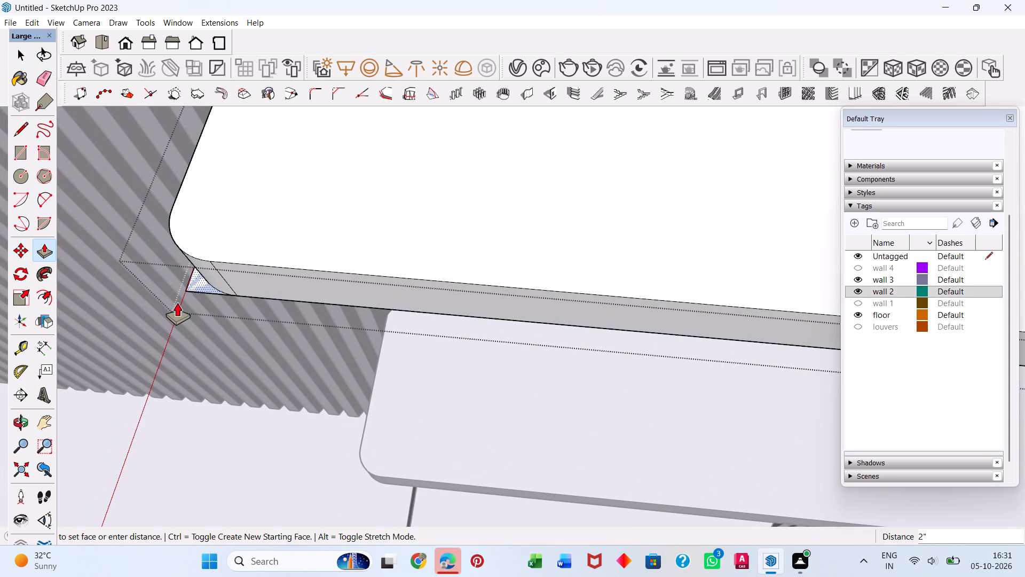
left_click(177, 302)
key("space")
scroll(185, 247, "down", 13)
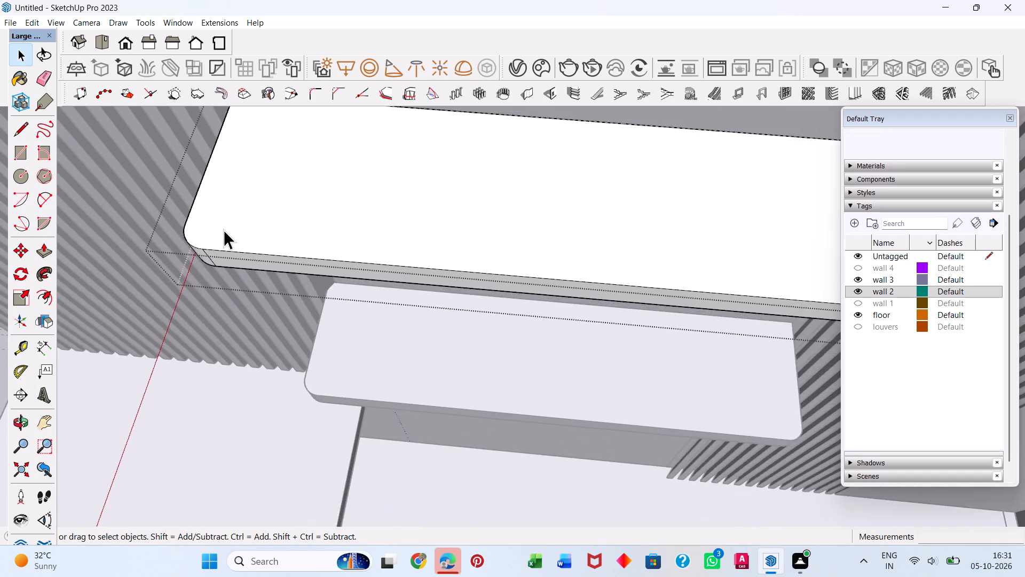
scroll(224, 230, "down", 6)
key("Escape")
Examine the rounded shelves and ledge, and the open compartment of the drawer box beneath the ledge.
scroll(297, 214, "down", 8)
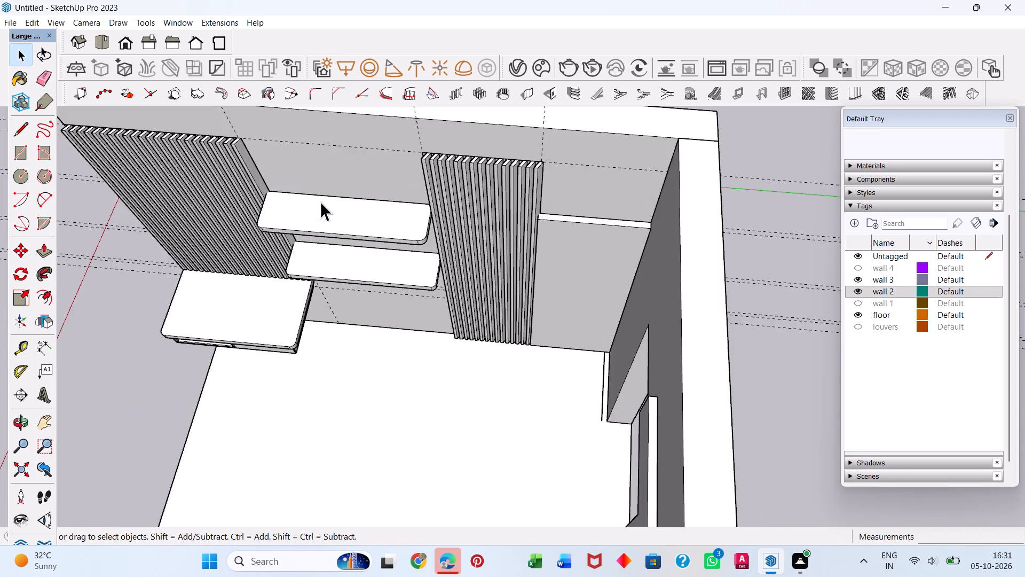
scroll(320, 201, "down", 6)
middle_click_drag(328, 324, 443, 227)
scroll(443, 228, "down", 9)
scroll(384, 375, "up", 4)
middle_click_drag(384, 375, 389, 356)
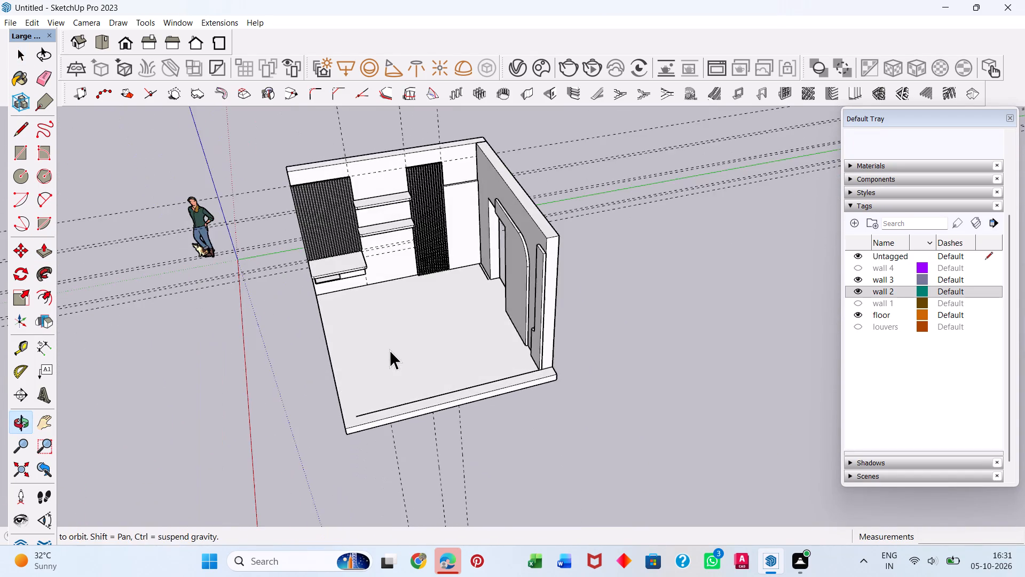
scroll(407, 355, "up", 1)
middle_click_drag(407, 355, 686, 213)
scroll(405, 287, "up", 5)
scroll(708, 363, "up", 1)
scroll(710, 364, "down", 5)
middle_click_drag(599, 403, 304, 368)
scroll(326, 290, "up", 9)
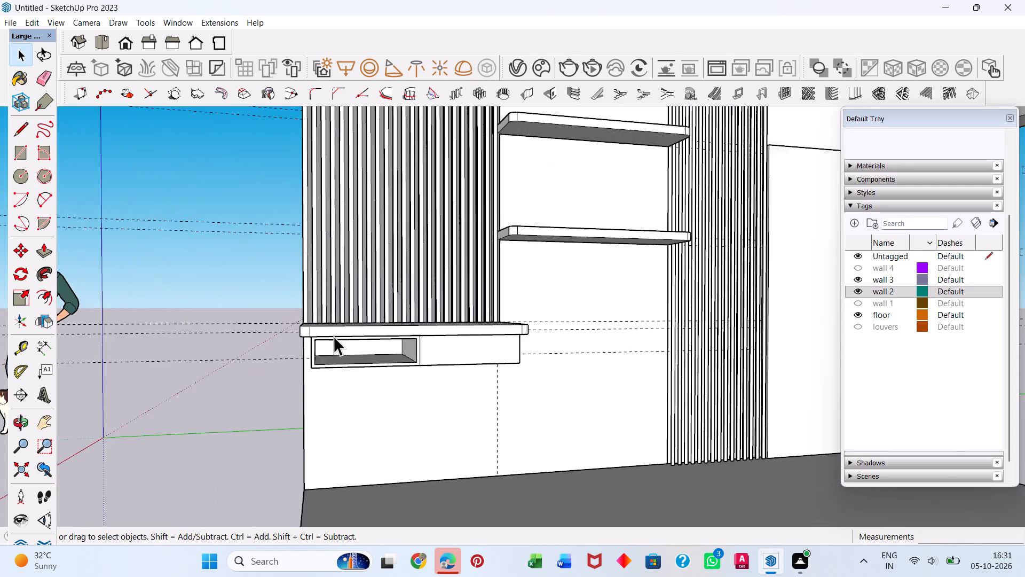
scroll(334, 336, "up", 7)
middle_click_drag(323, 382, 322, 517)
scroll(333, 493, "up", 3)
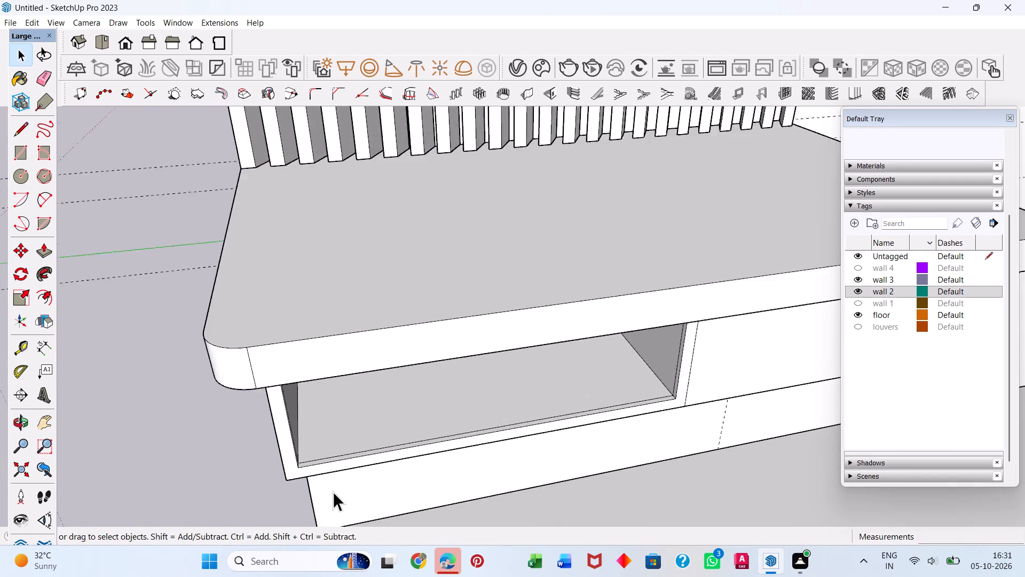
scroll(333, 492, "up", 8)
middle_click_drag(321, 404, 310, 424)
scroll(310, 424, "down", 13)
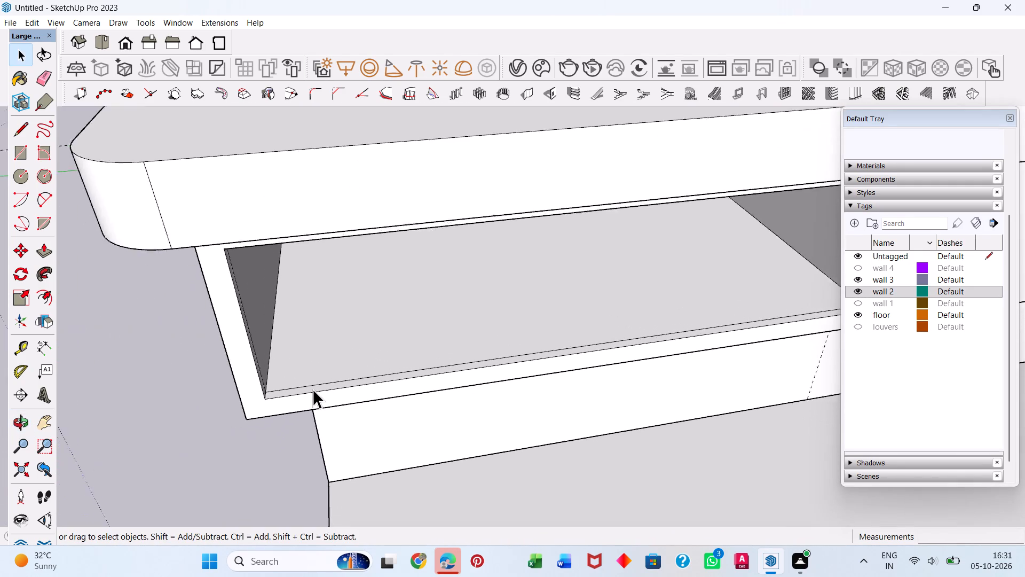
scroll(313, 389, "down", 1)
middle_click_drag(328, 332, 341, 196)
scroll(207, 232, "down", 1)
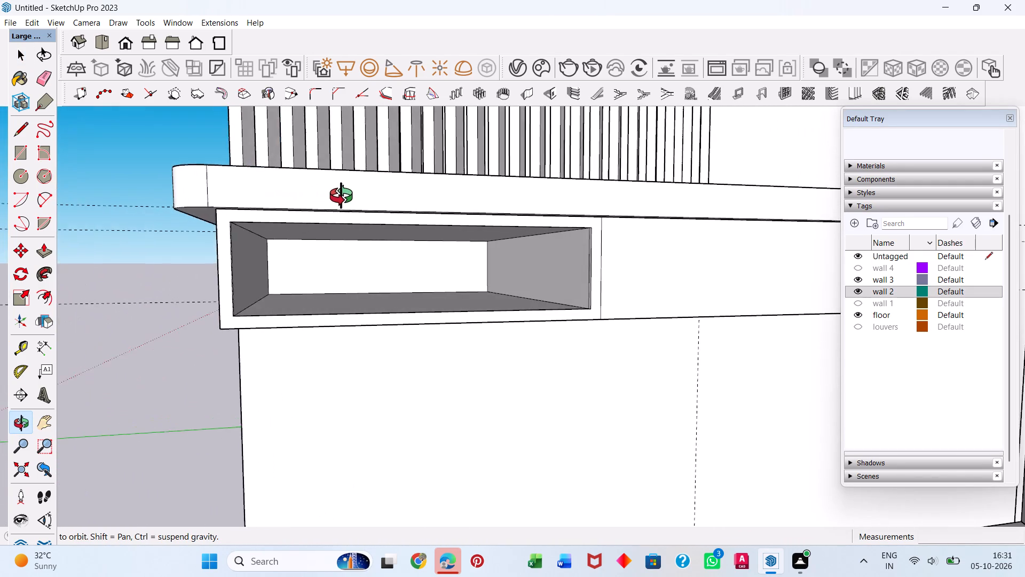
middle_click_drag(341, 196, 362, 190)
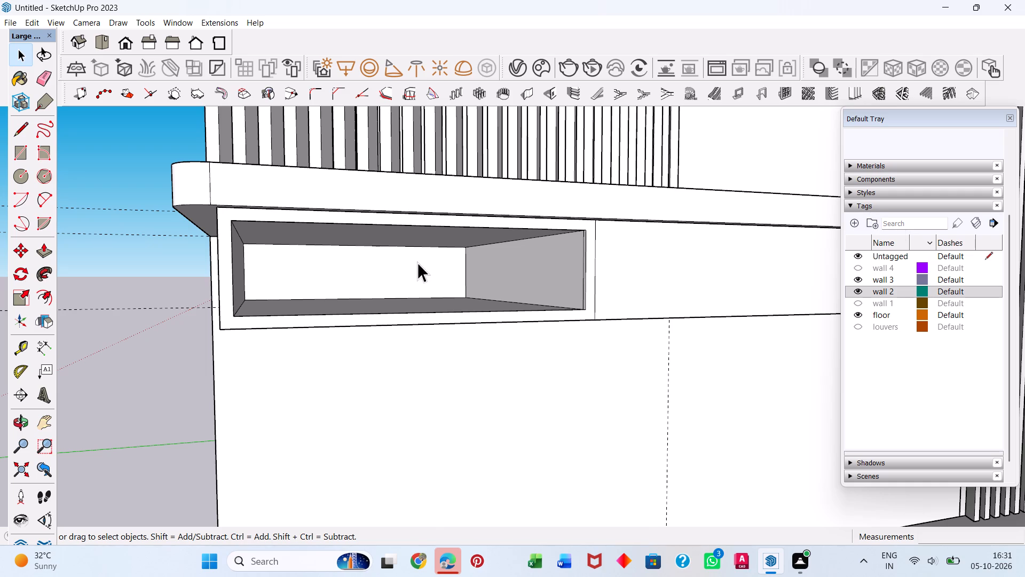
Draw a rectangle of about 4 3/4" by 1' 7 1/2" corner to corner across the drawer box's open compartment.
scroll(437, 258, "down", 3)
left_click(17, 148)
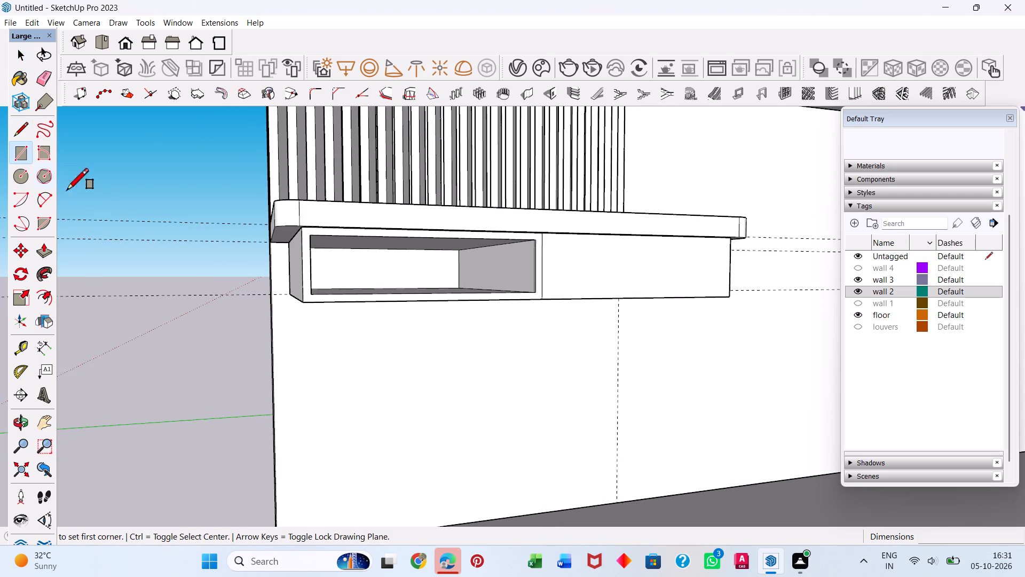
scroll(309, 248, "up", 15)
left_click(307, 222)
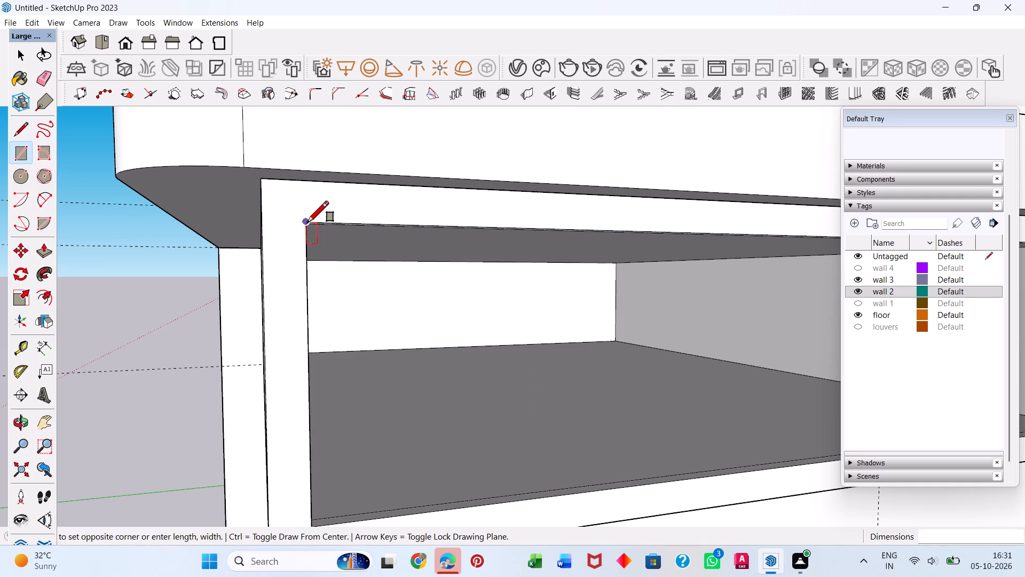
scroll(470, 388, "down", 3)
middle_click_drag(452, 381, 364, 384)
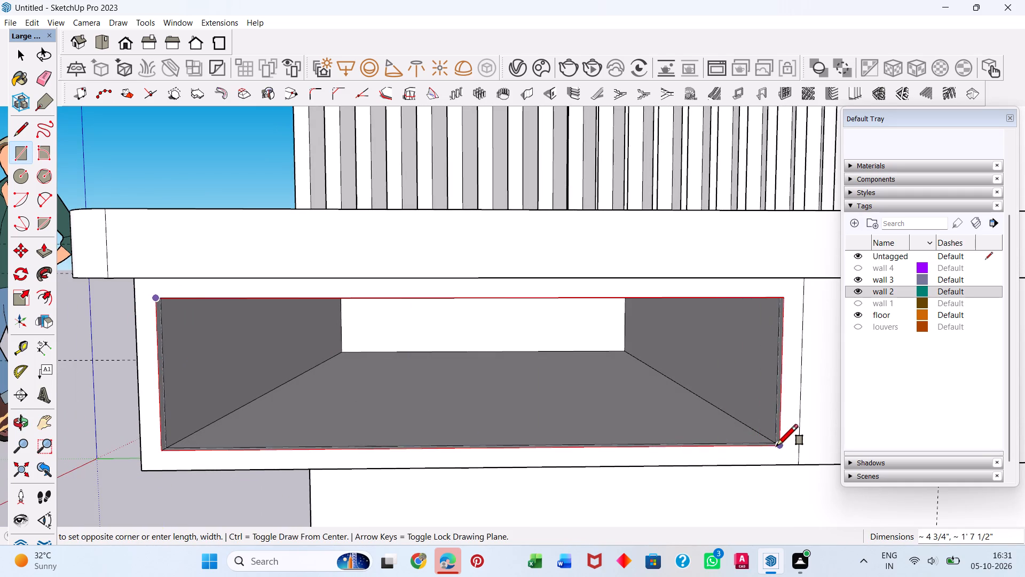
left_click(782, 446)
key("space")
Make a group of the rectangular panel face and its edges covering the drawer box's open compartment.
key("m")
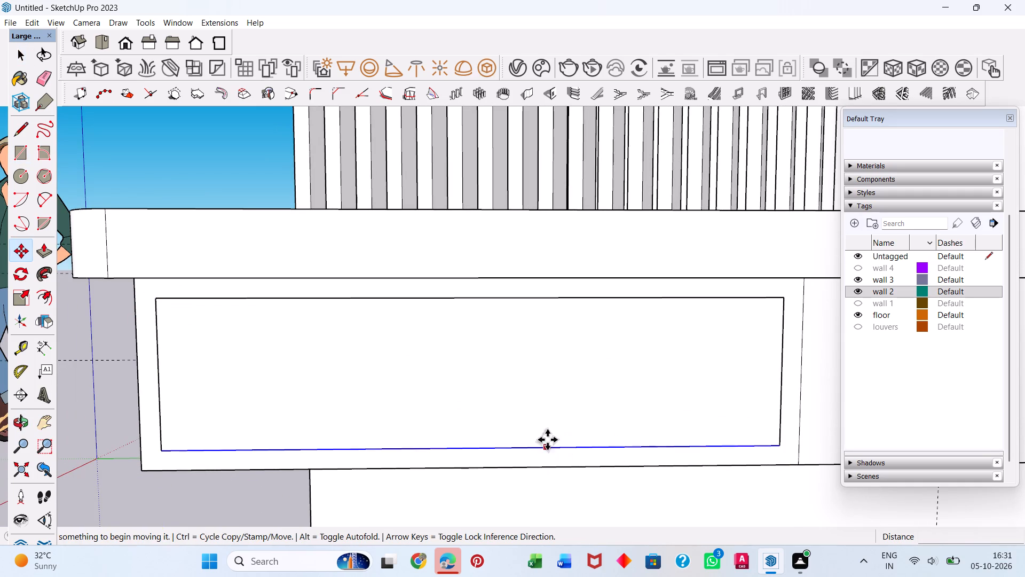
key("Escape")
left_click(548, 407)
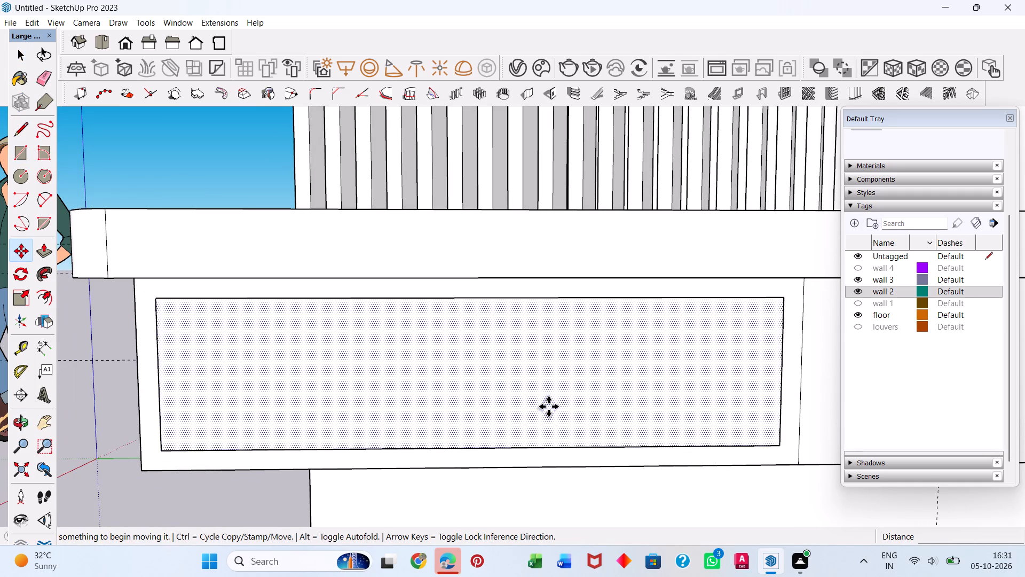
key("Escape")
key("space")
left_click(549, 407)
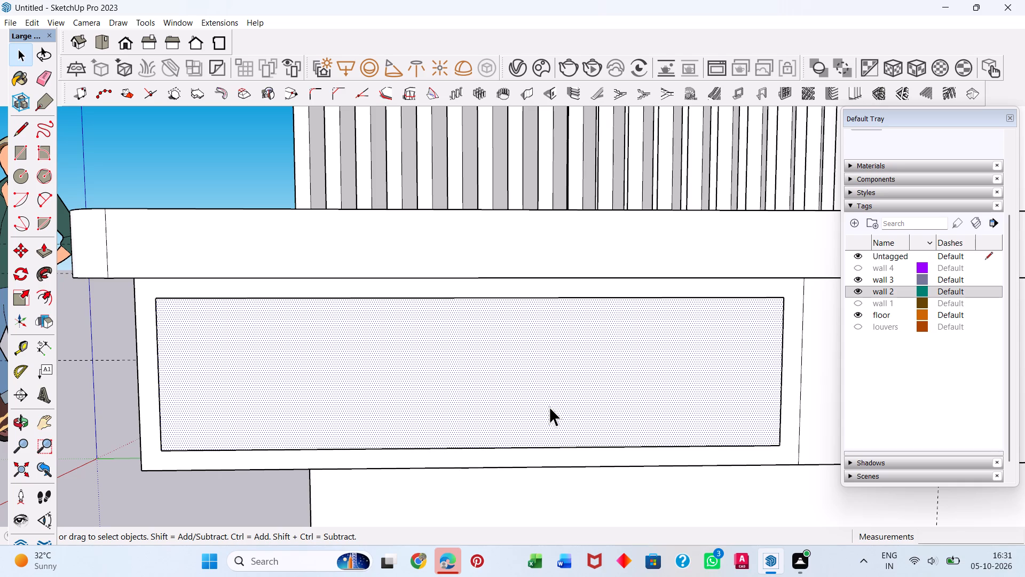
double_click(547, 407)
right_click(547, 407)
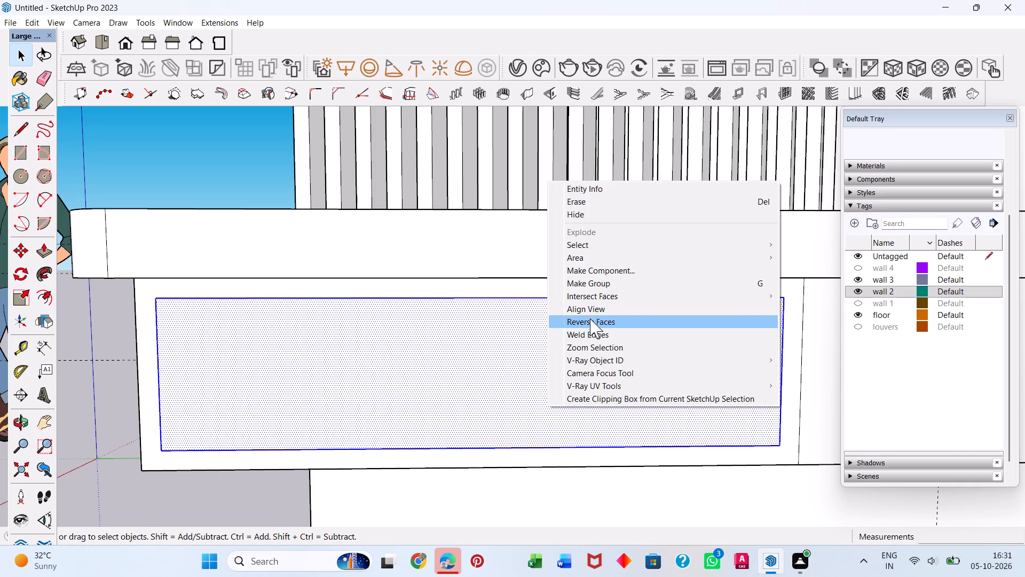
left_click(588, 287)
Move the panel group 1/8" back into the drawer box's compartment.
key("m")
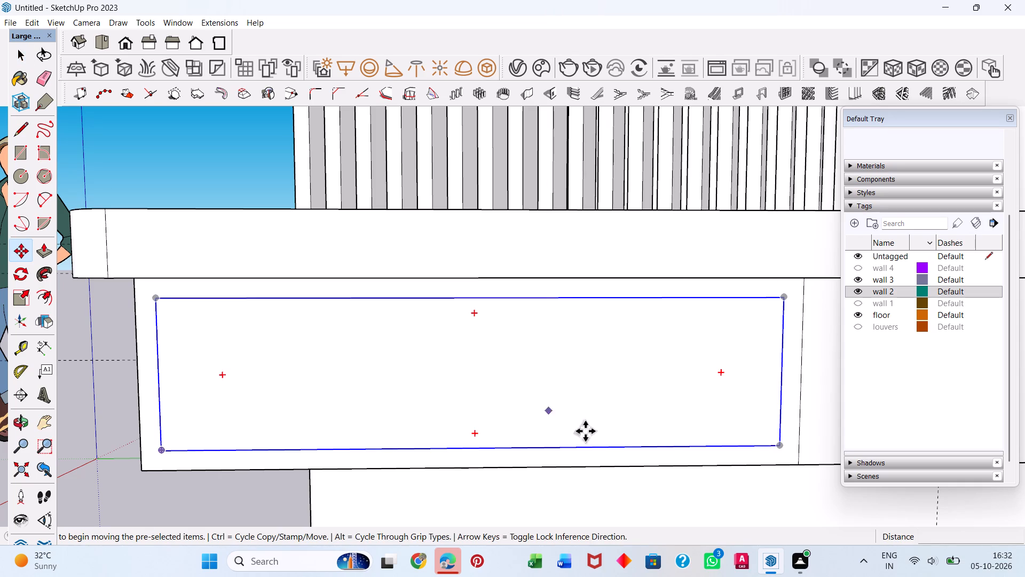
left_click(782, 446)
scroll(768, 438, "up", 6)
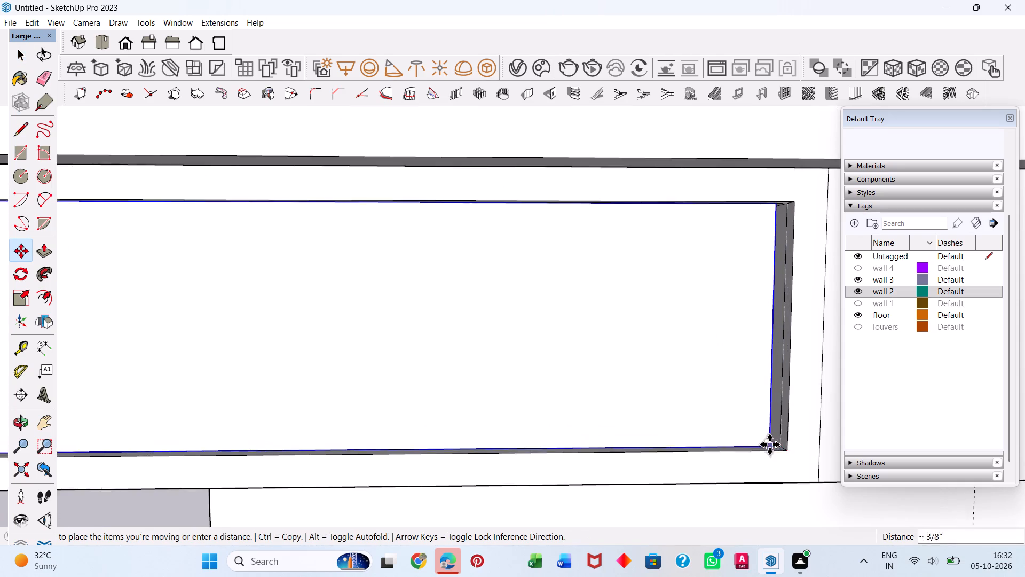
scroll(769, 445, "up", 19)
middle_click_drag(785, 444, 696, 455)
scroll(698, 455, "down", 1)
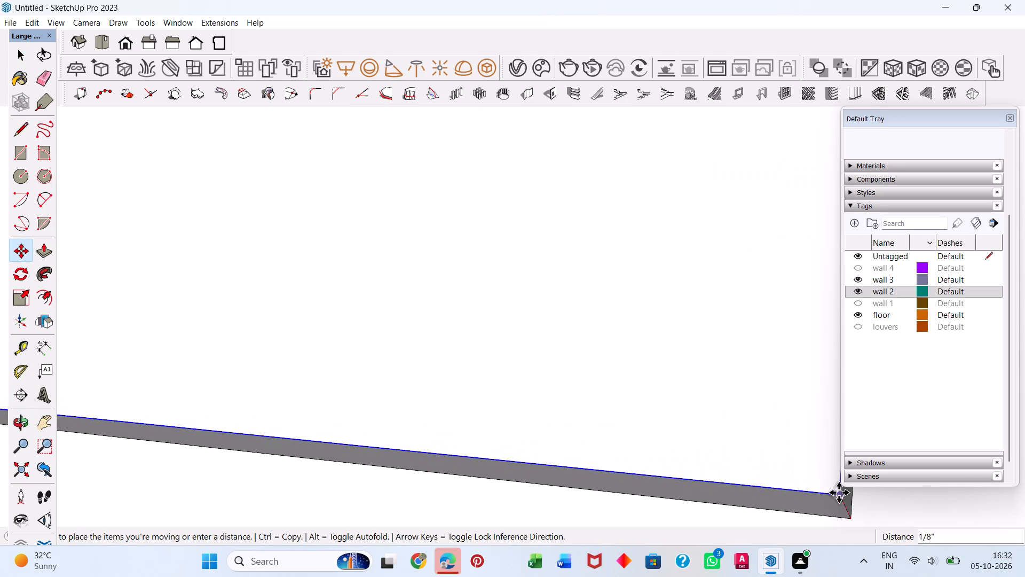
left_click(838, 490)
scroll(613, 450, "down", 12)
middle_click_drag(357, 377, 392, 388)
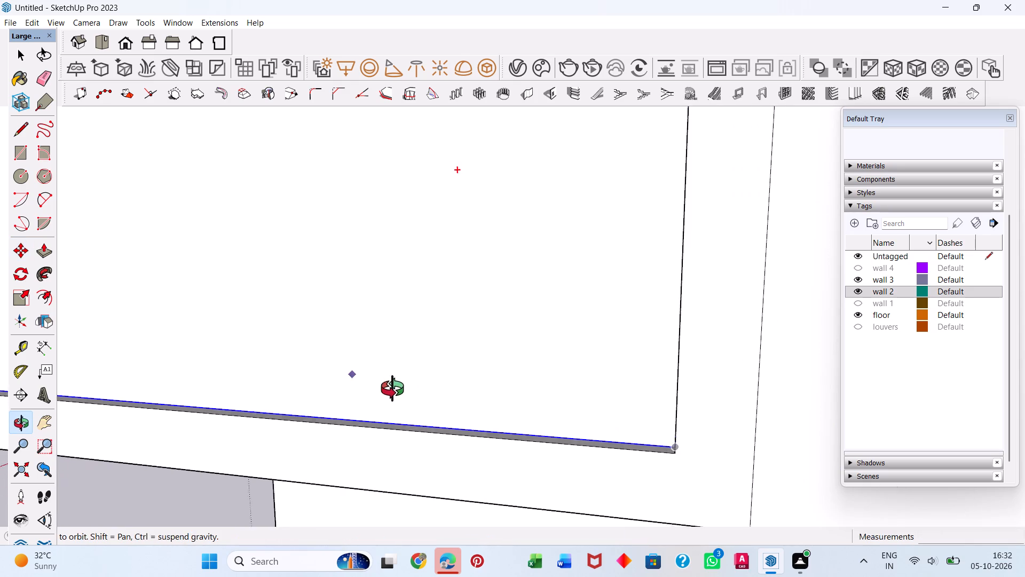
middle_click_drag(392, 388, 456, 368)
scroll(414, 384, "down", 11)
scroll(452, 352, "down", 7)
key("Escape")
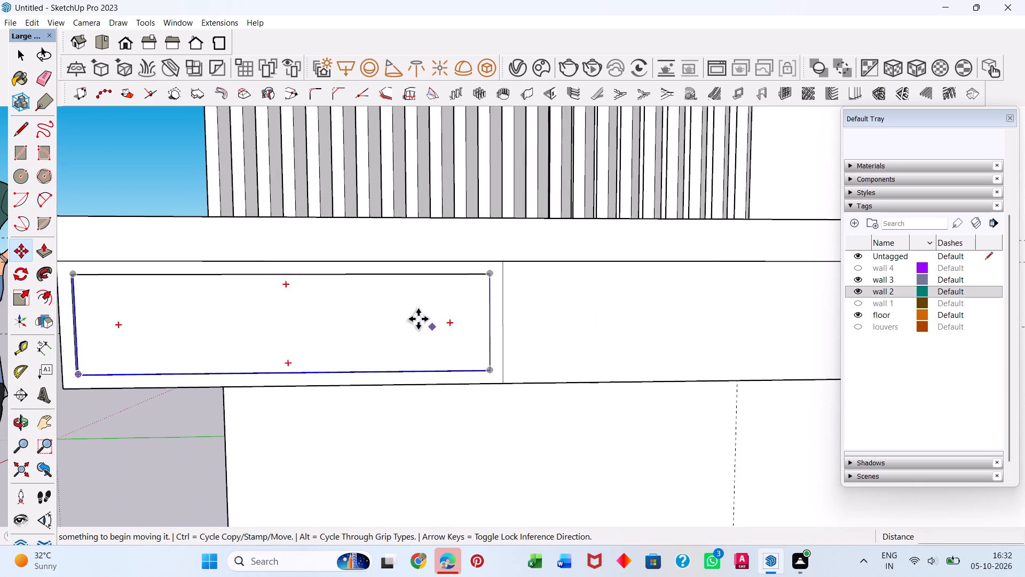
Paint the drawer front panel with Translucent Glass Blue from the Glass and Mirrors materials.
key("space")
left_click(404, 314)
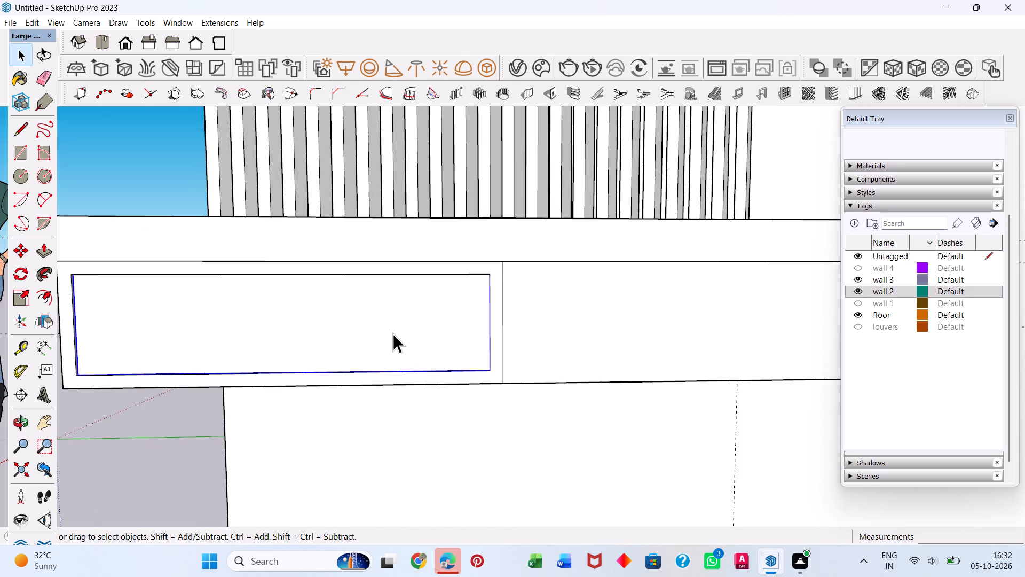
left_click(393, 333)
scroll(384, 330, "up", 4)
middle_click_drag(375, 367, 376, 467)
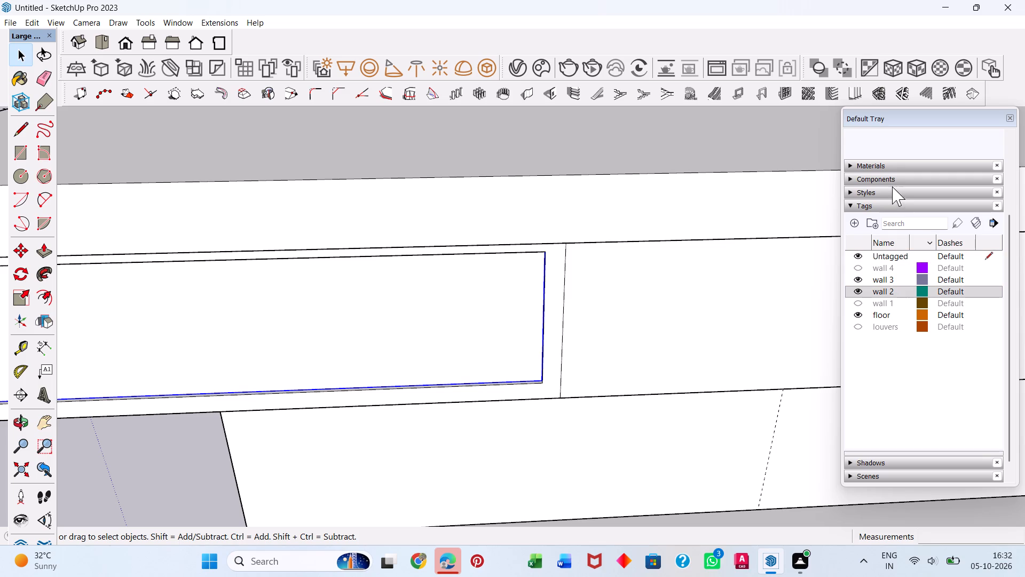
left_click(850, 166)
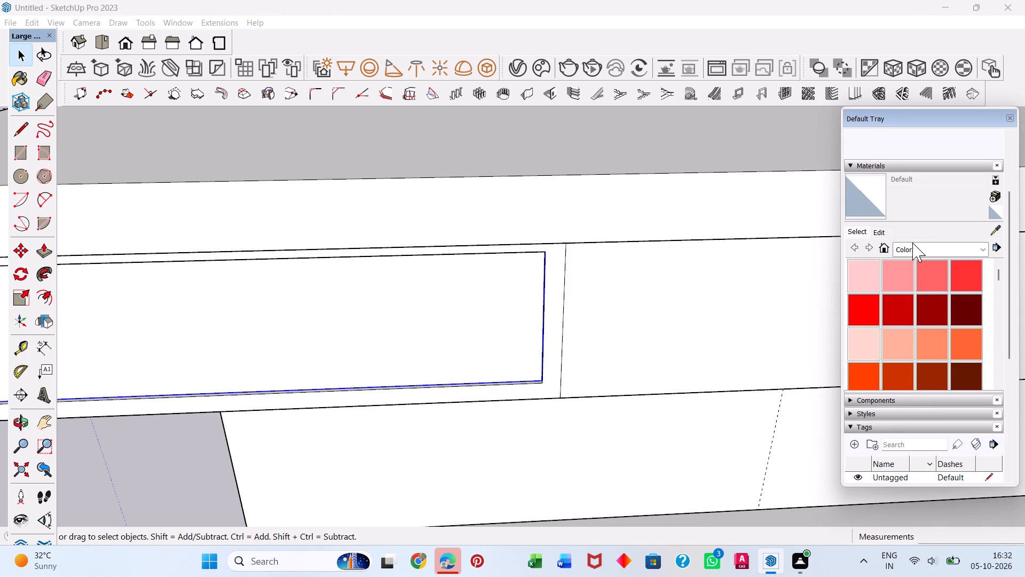
left_click(927, 254)
scroll(931, 417, "down", 1)
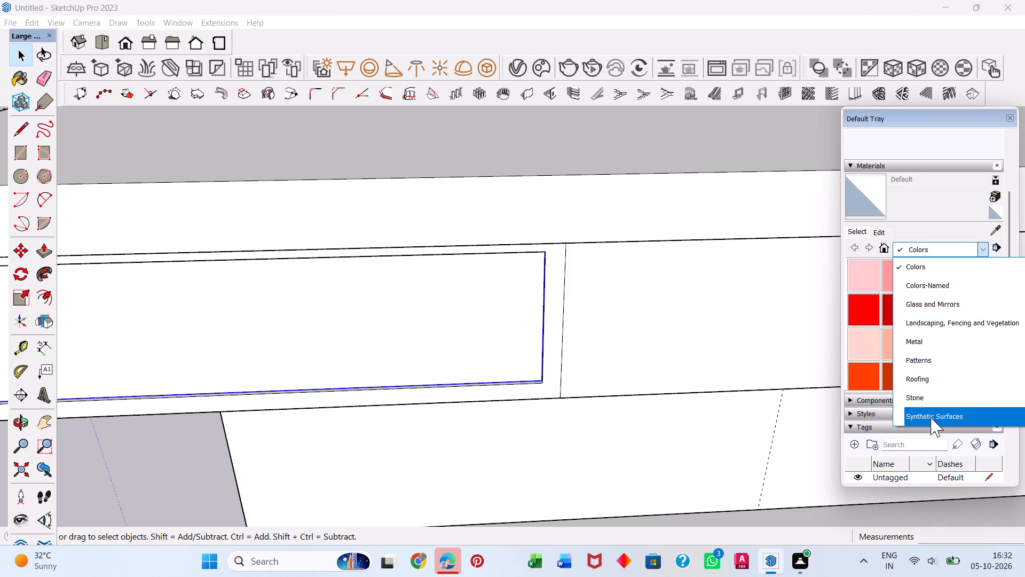
scroll(931, 417, "down", 6)
scroll(925, 300, "up", 3)
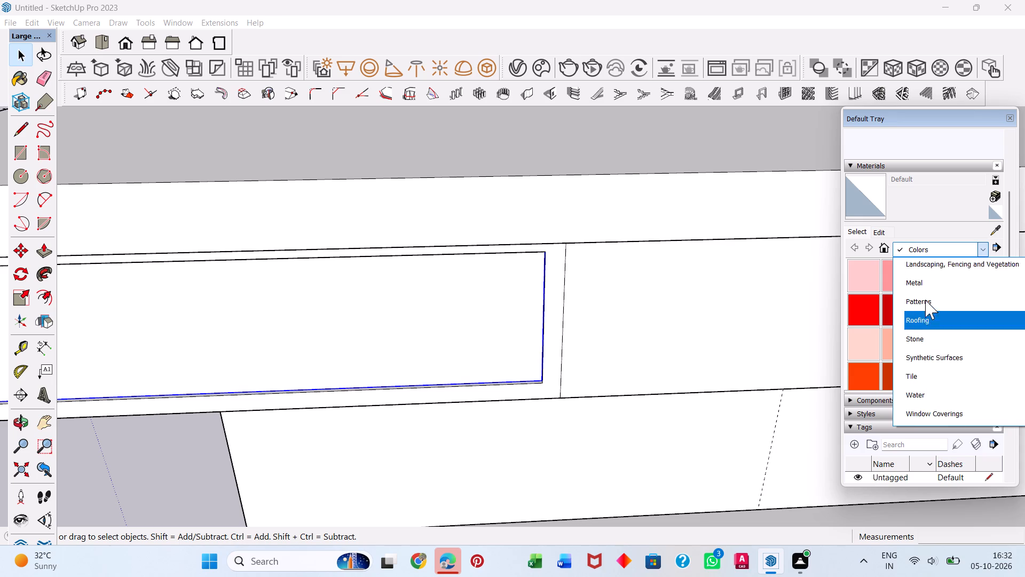
scroll(925, 300, "up", 7)
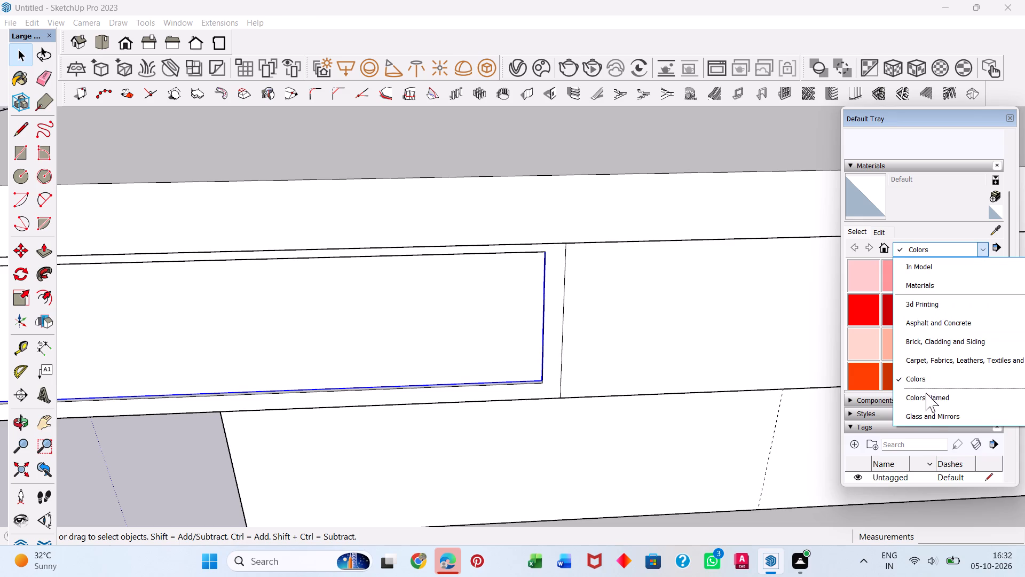
left_click(926, 414)
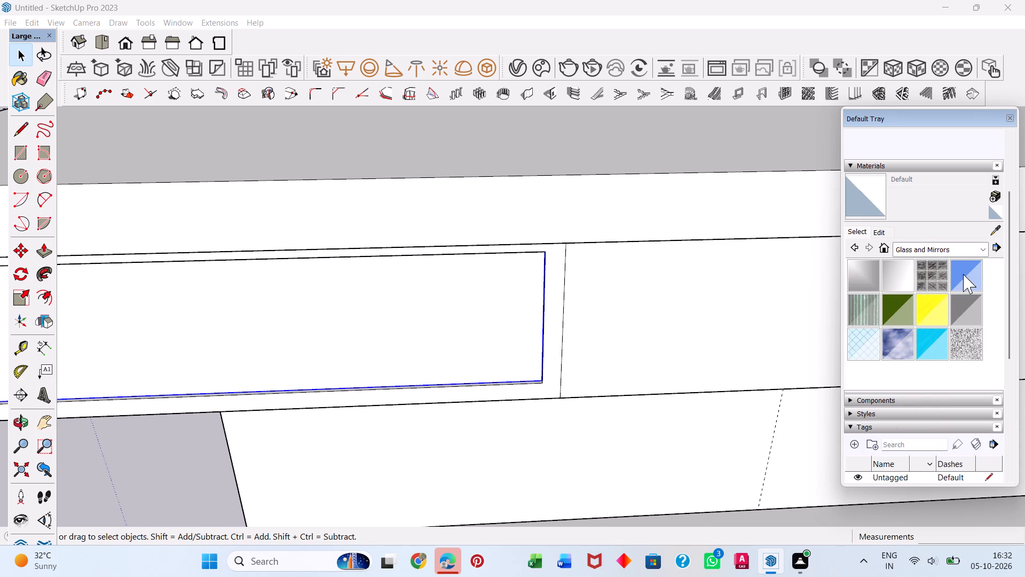
left_click(963, 274)
left_click(411, 348)
middle_click_drag(366, 344, 359, 303)
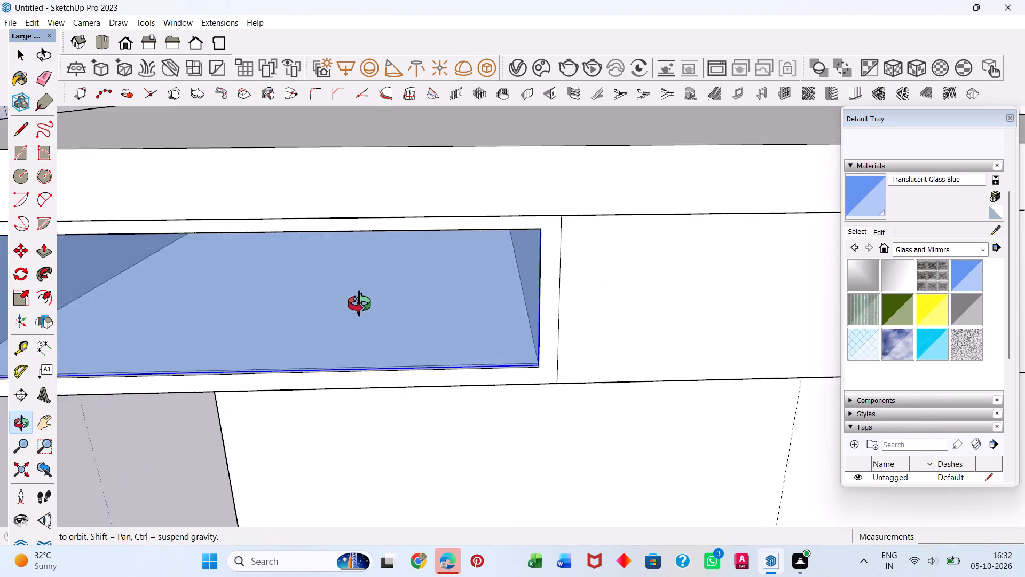
middle_click_drag(359, 303, 381, 232)
key("space")
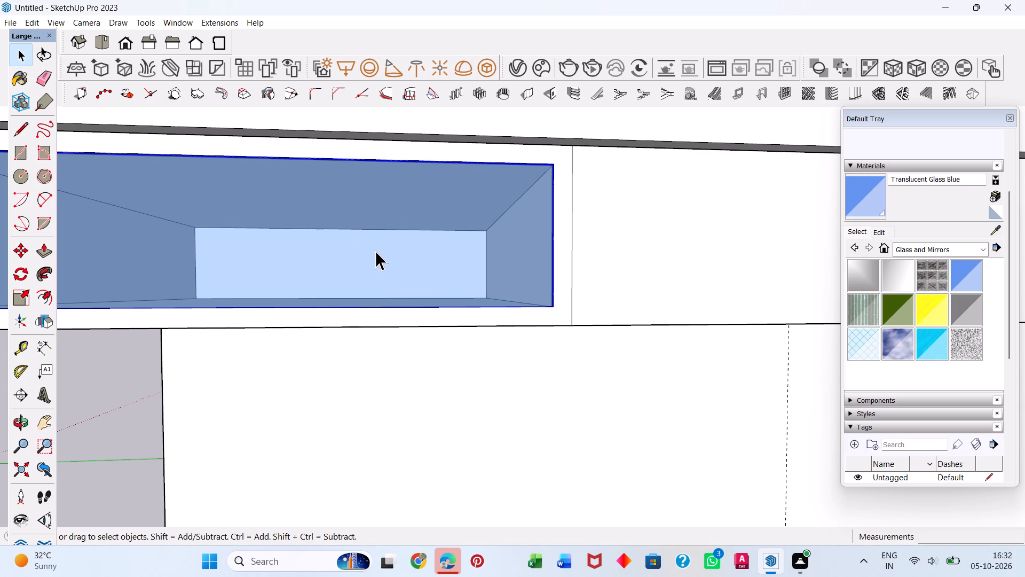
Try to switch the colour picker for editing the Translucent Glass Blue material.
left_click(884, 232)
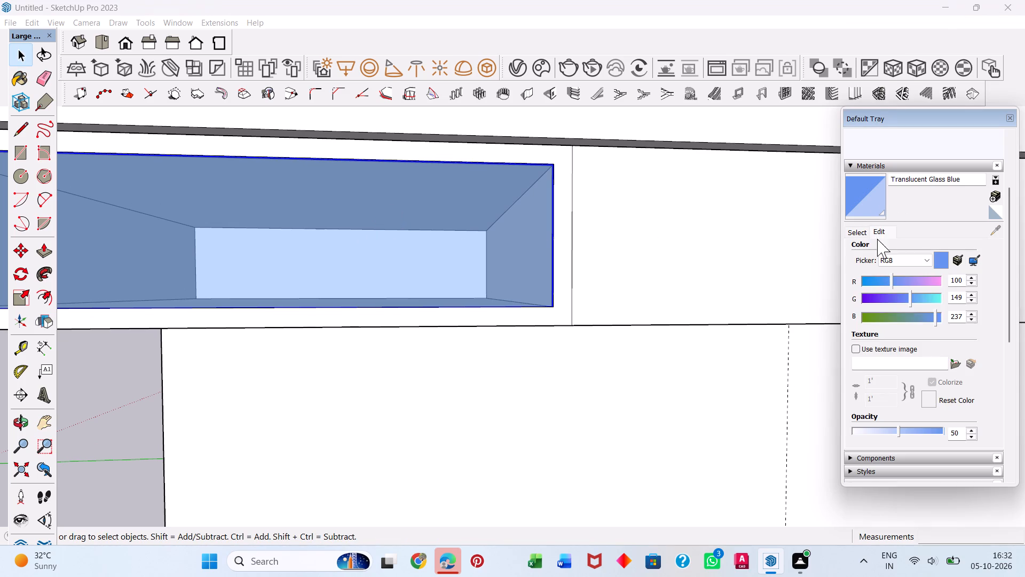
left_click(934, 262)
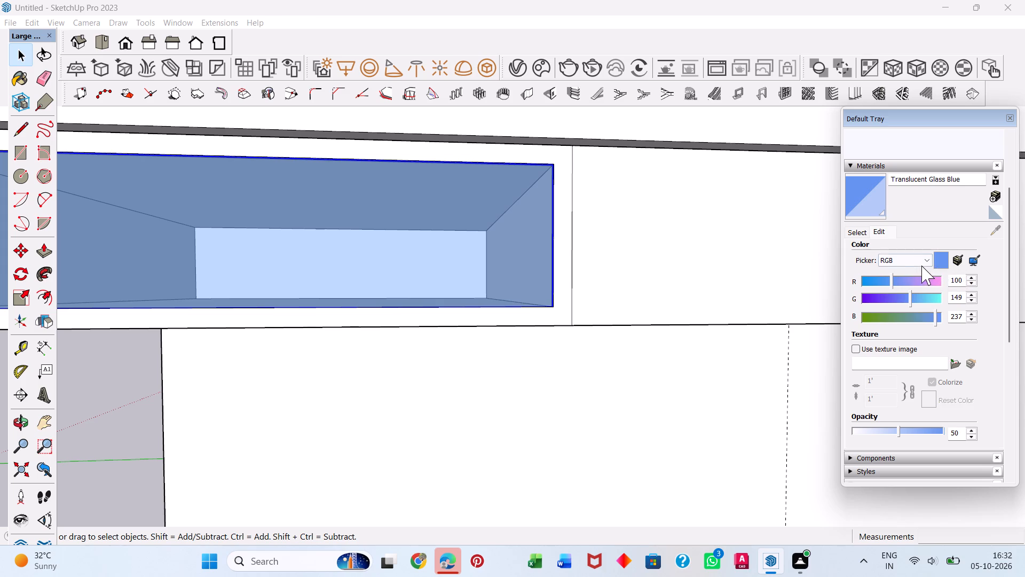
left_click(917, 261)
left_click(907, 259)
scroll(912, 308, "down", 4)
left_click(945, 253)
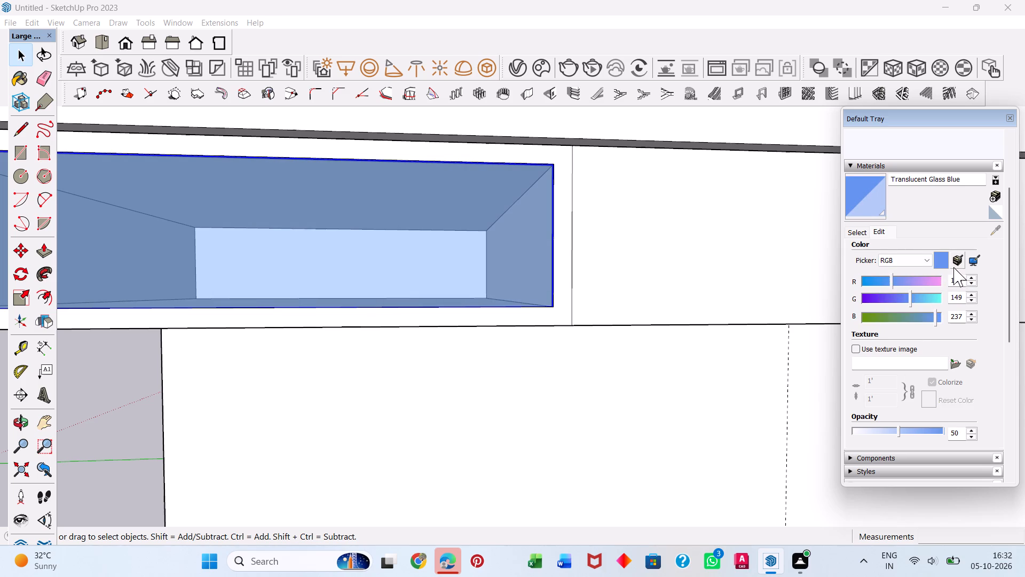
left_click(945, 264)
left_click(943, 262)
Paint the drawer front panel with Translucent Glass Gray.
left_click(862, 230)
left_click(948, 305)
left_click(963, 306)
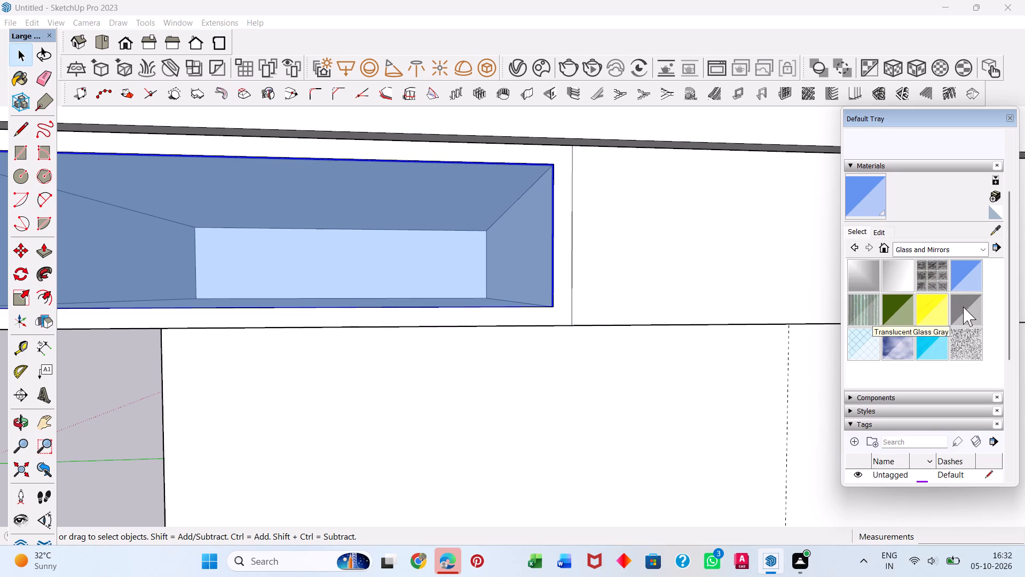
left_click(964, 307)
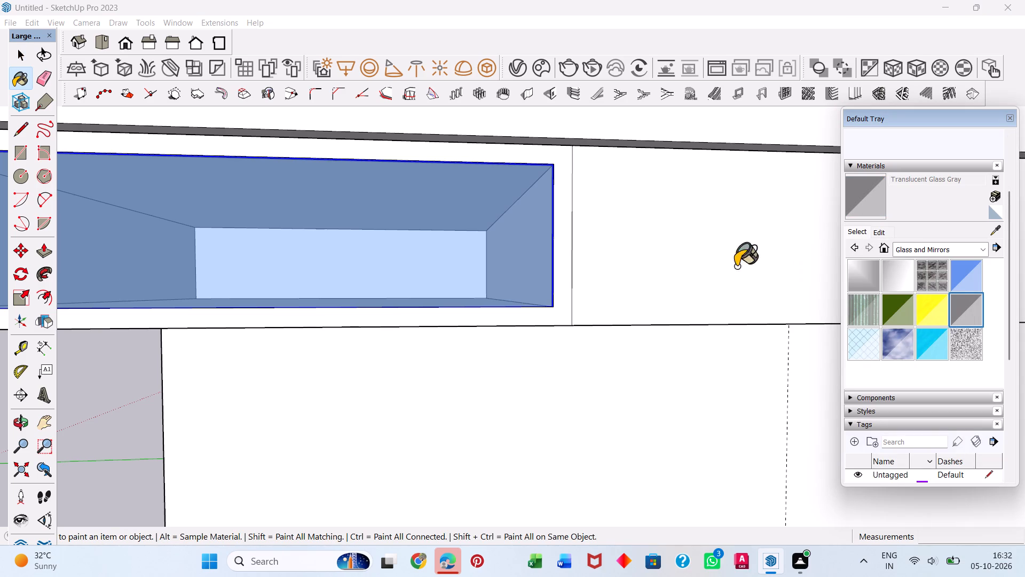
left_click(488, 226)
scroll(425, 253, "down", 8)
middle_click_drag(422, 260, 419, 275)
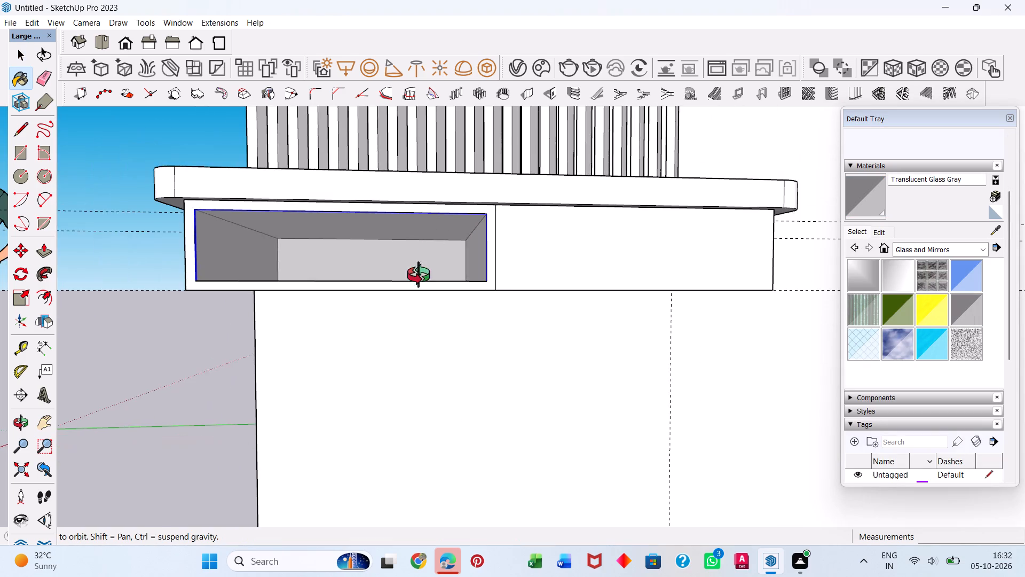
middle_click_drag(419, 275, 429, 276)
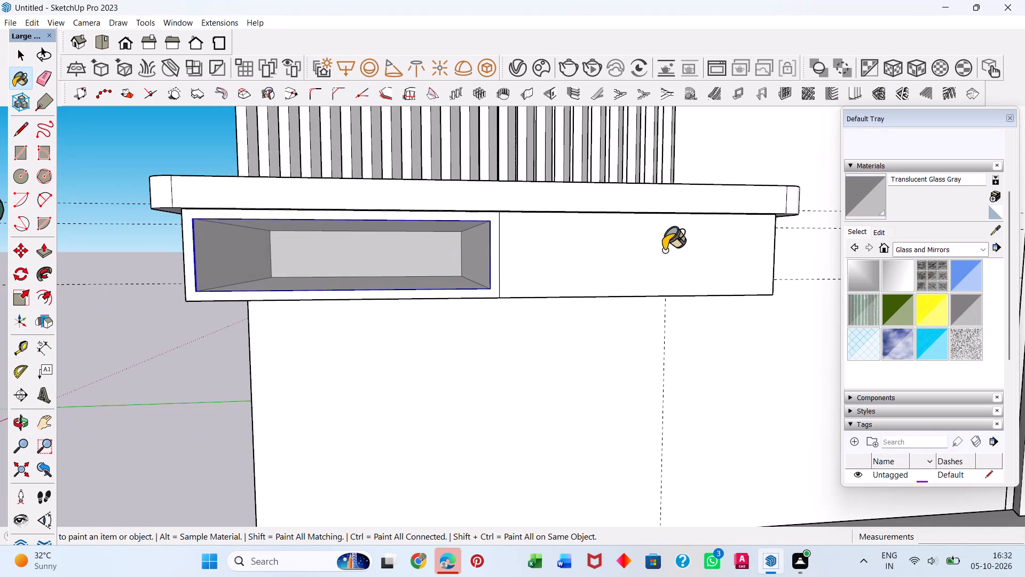
Repaint the drawer front panel with Translucent Glass Blue.
left_click(979, 276)
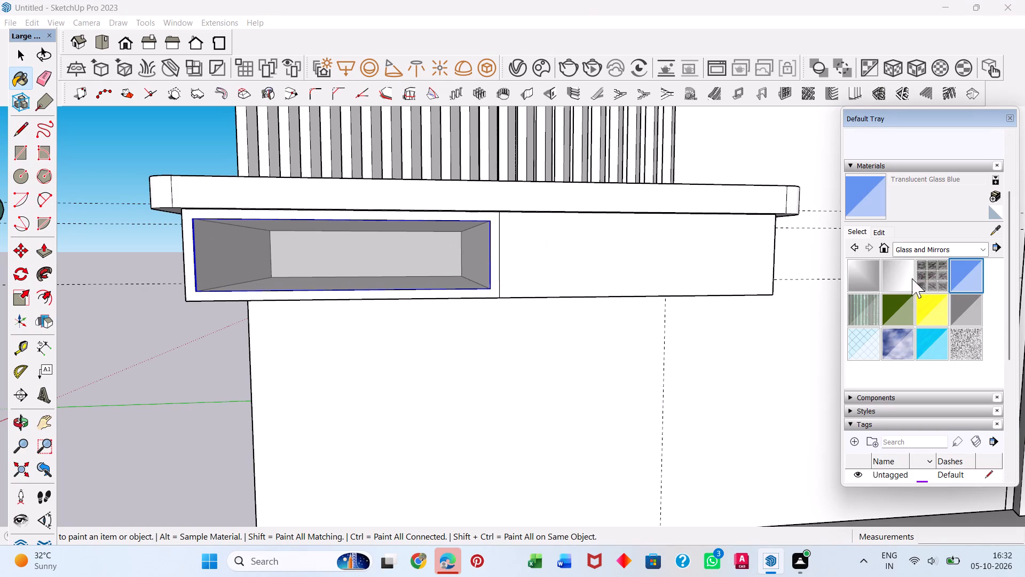
left_click(877, 234)
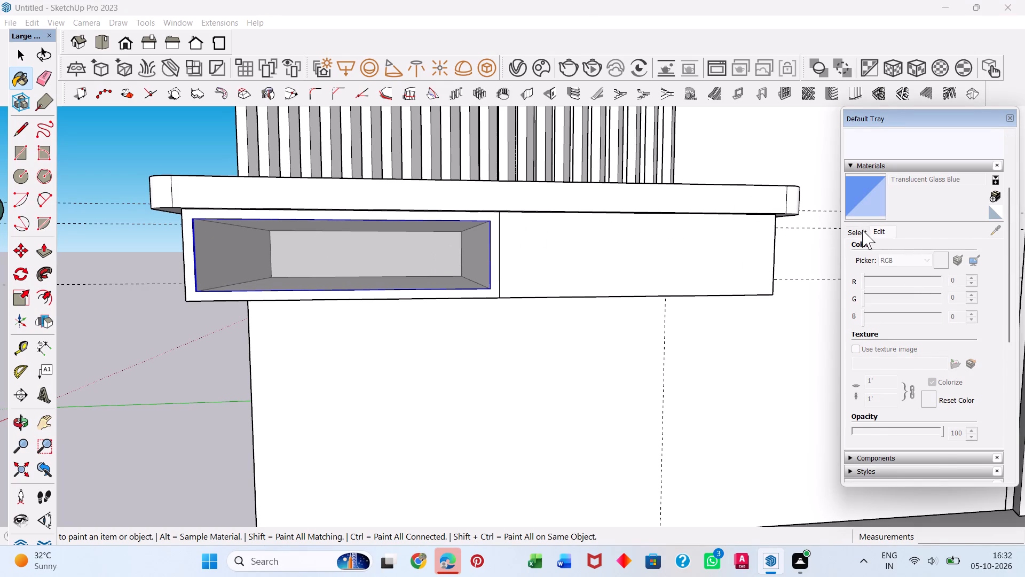
left_click(862, 230)
left_click(967, 281)
left_click(327, 257)
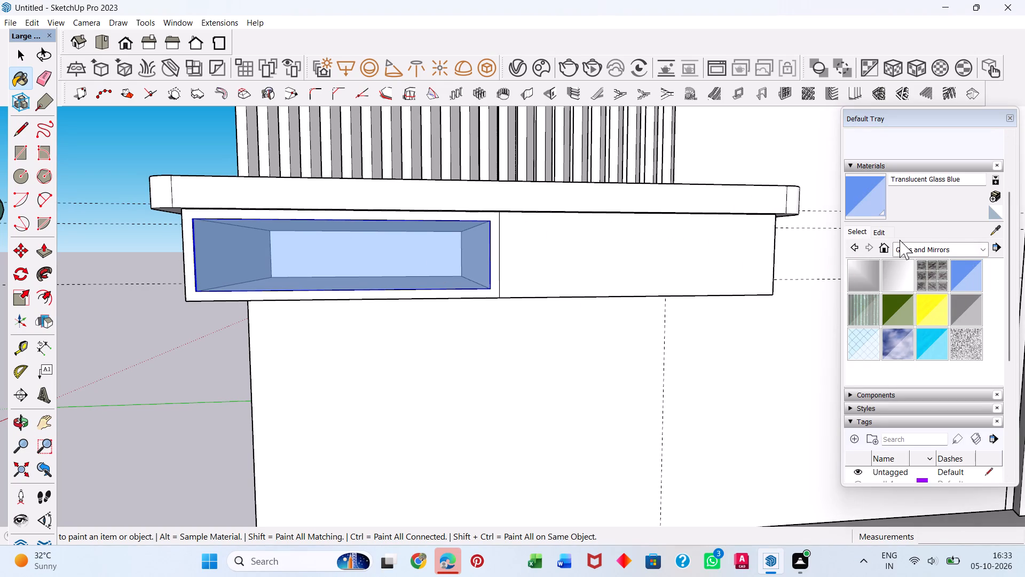
Darken the Translucent Glass Blue material's colour to black using the Color Wheel picker.
left_click(878, 230)
left_click(936, 258)
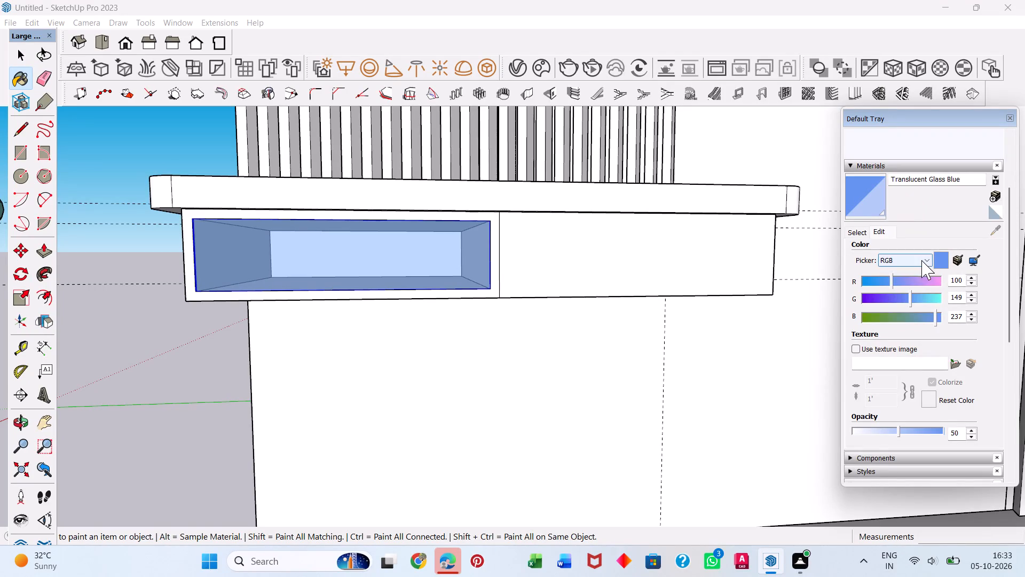
left_click(921, 260)
left_click(898, 275)
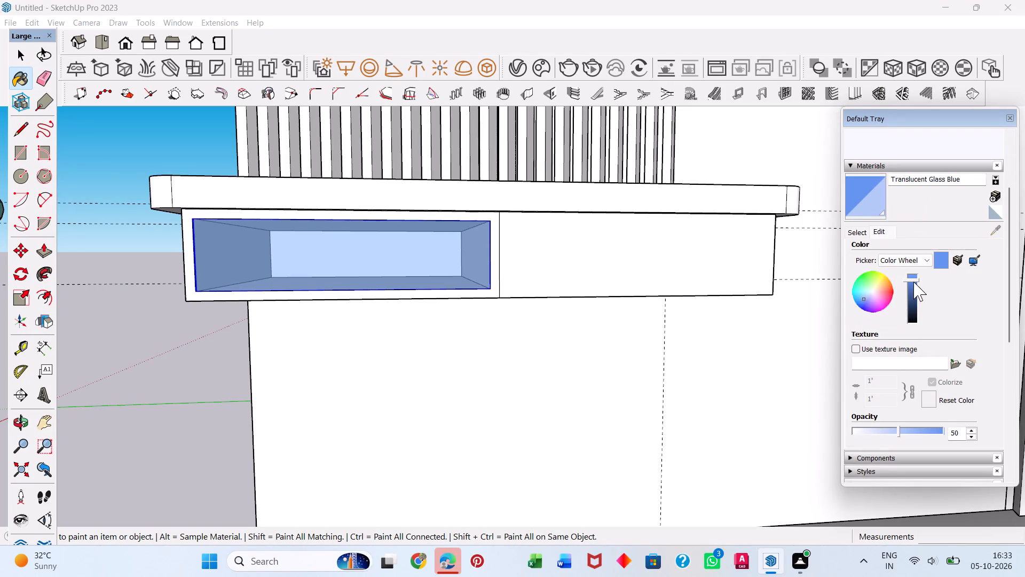
left_click_drag(913, 279, 912, 311)
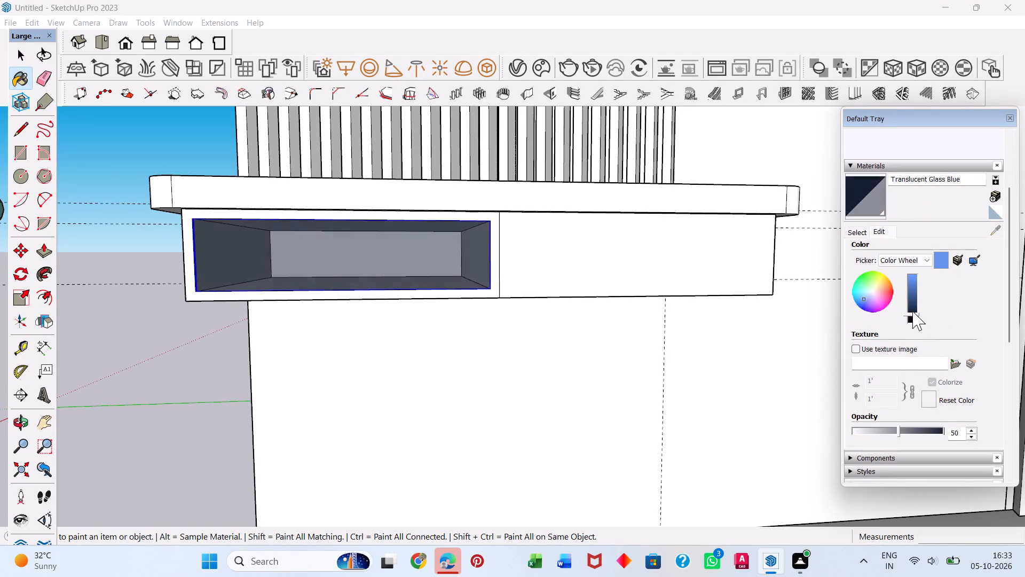
left_click_drag(912, 311, 919, 333)
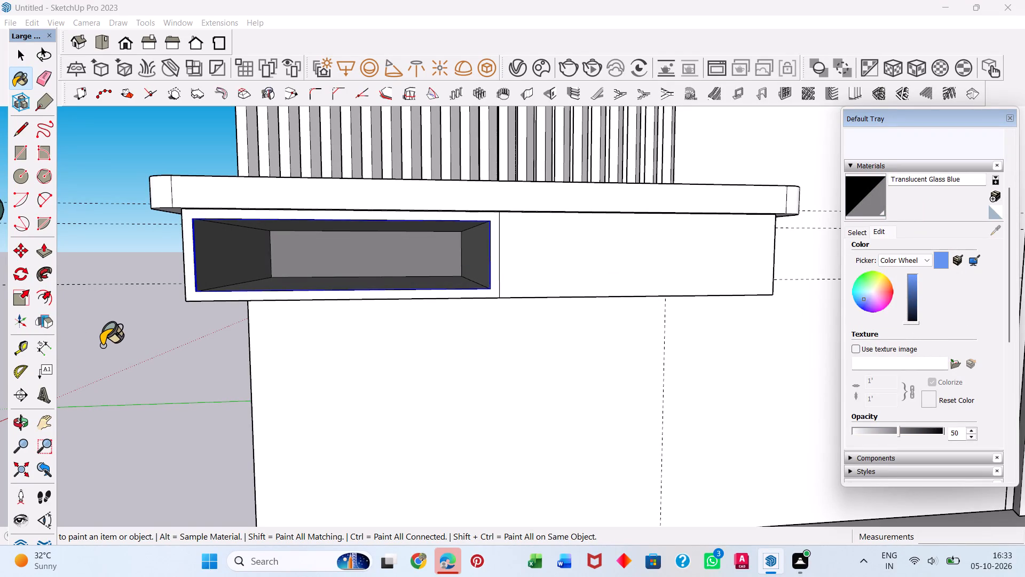
key("Escape")
key("space")
left_click(107, 305)
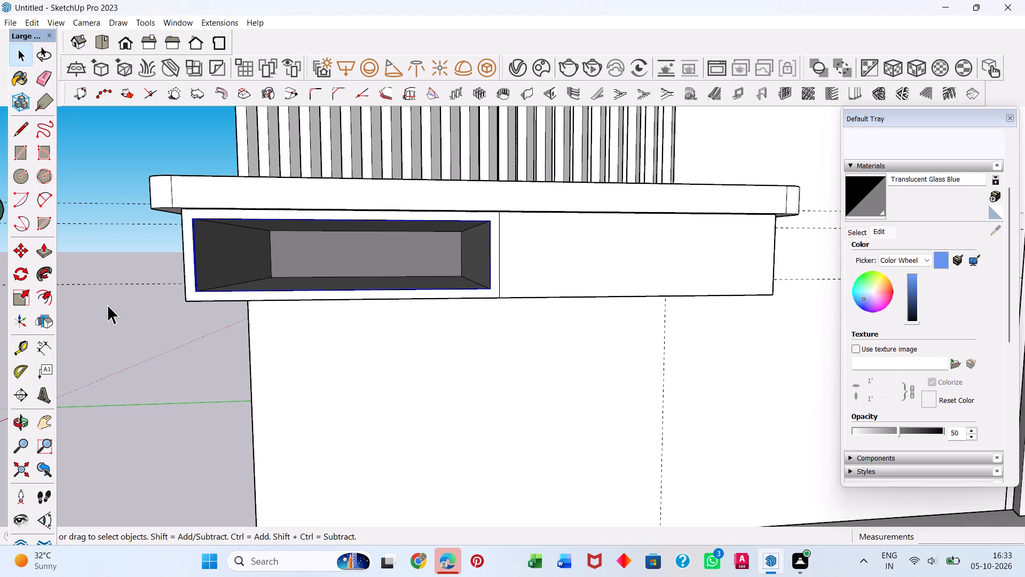
Inside the drawer front's glass panel group, push/pull its face about 1/4" to give the glass thickness.
middle_click_drag(194, 324, 337, 462)
scroll(376, 451, "up", 8)
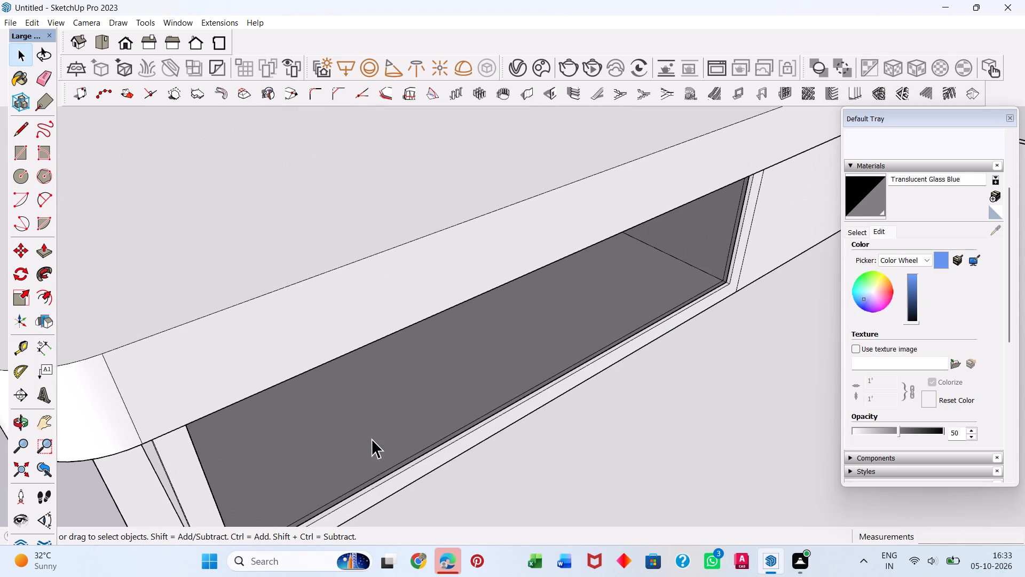
left_click(371, 432)
double_click(371, 432)
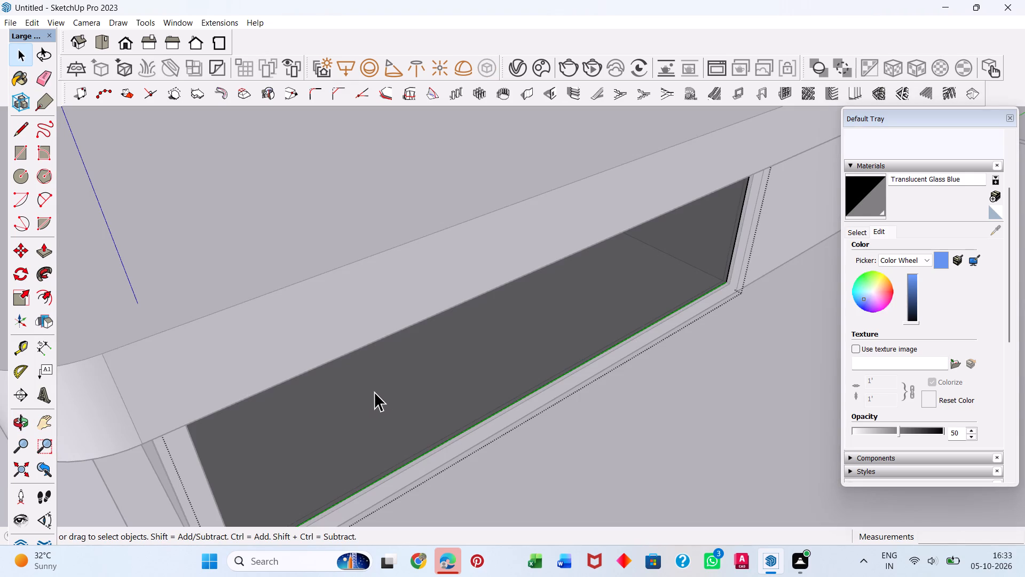
left_click(380, 394)
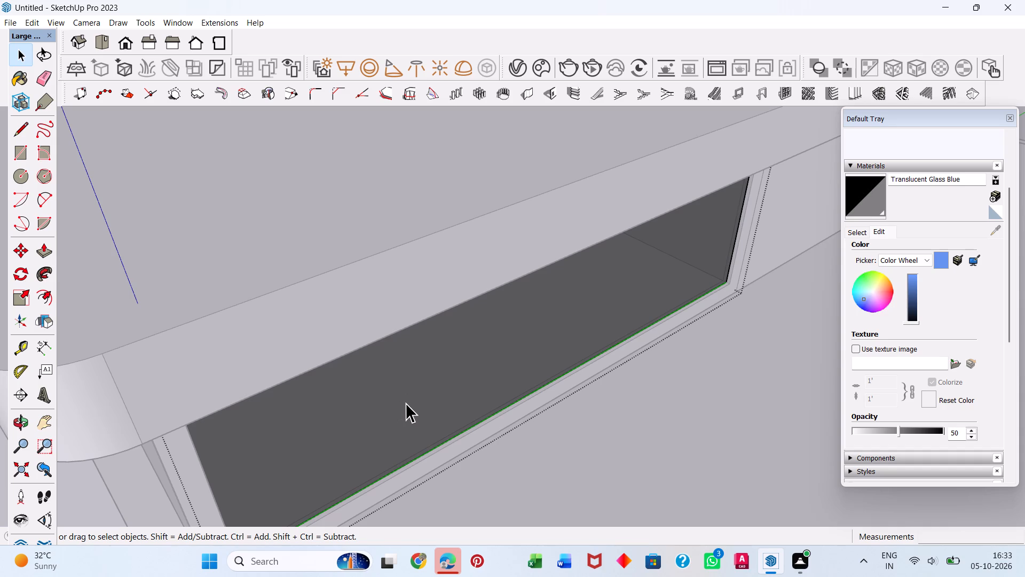
key("p")
left_click(409, 404)
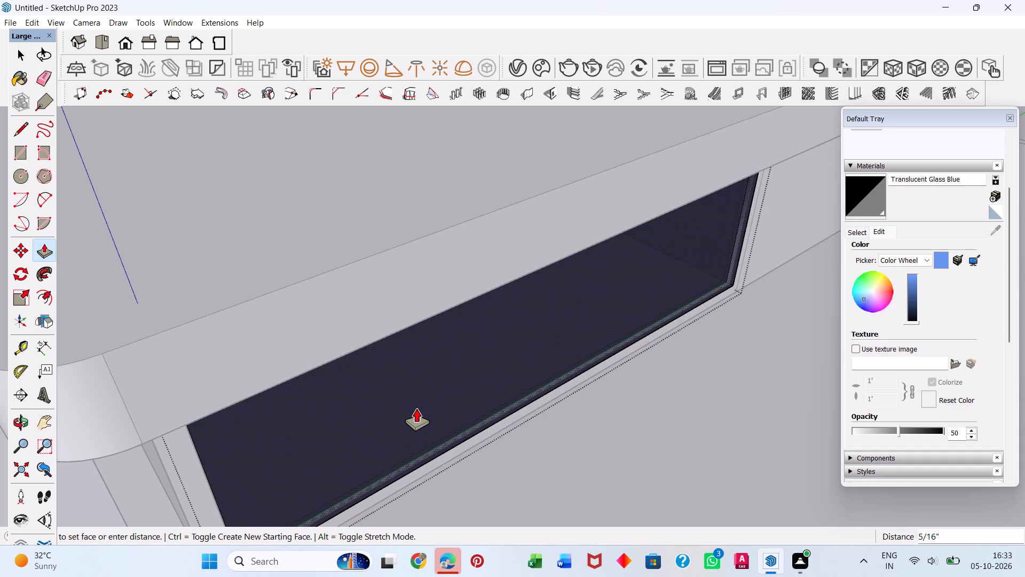
left_click(419, 404)
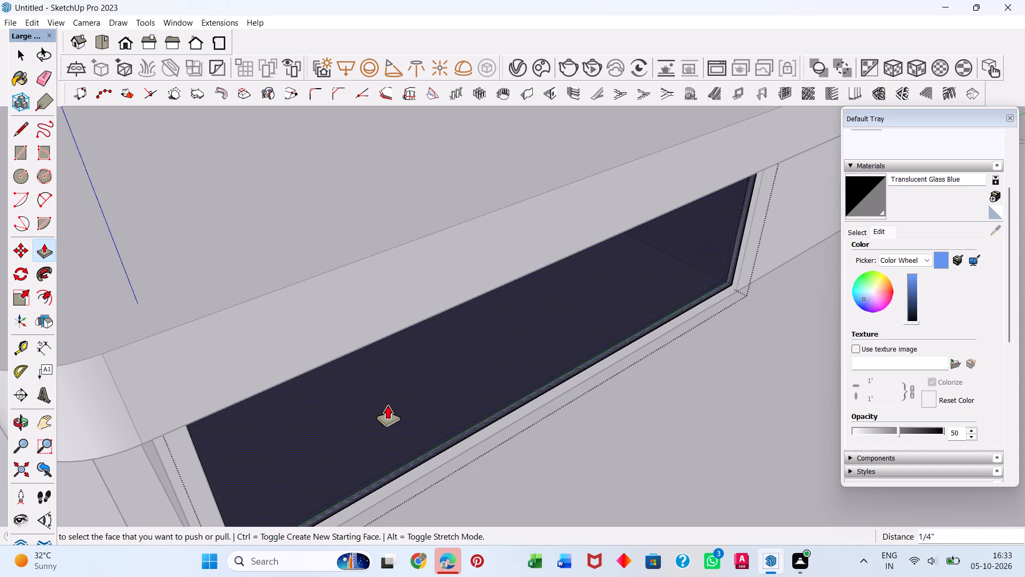
key("space")
Push the glass panel's outer face back about 3/16" into the drawer box opening and leave the group.
scroll(358, 403, "down", 4)
middle_click_drag(386, 401, 239, 312)
scroll(304, 310, "up", 2)
middle_click_drag(305, 294, 3, 247)
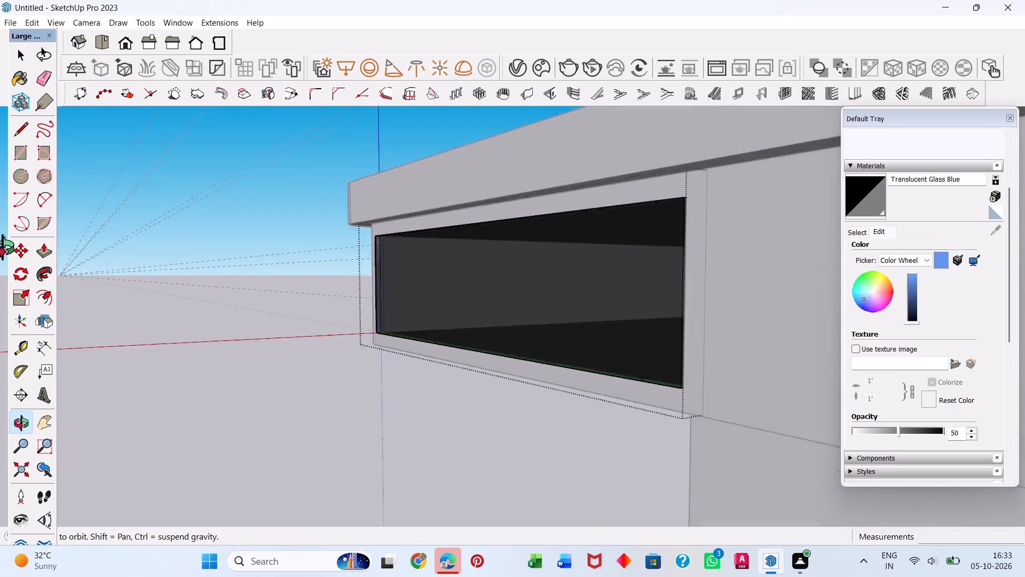
middle_click_drag(3, 247, 1, 260)
scroll(396, 282, "up", 15)
scroll(418, 355, "up", 3)
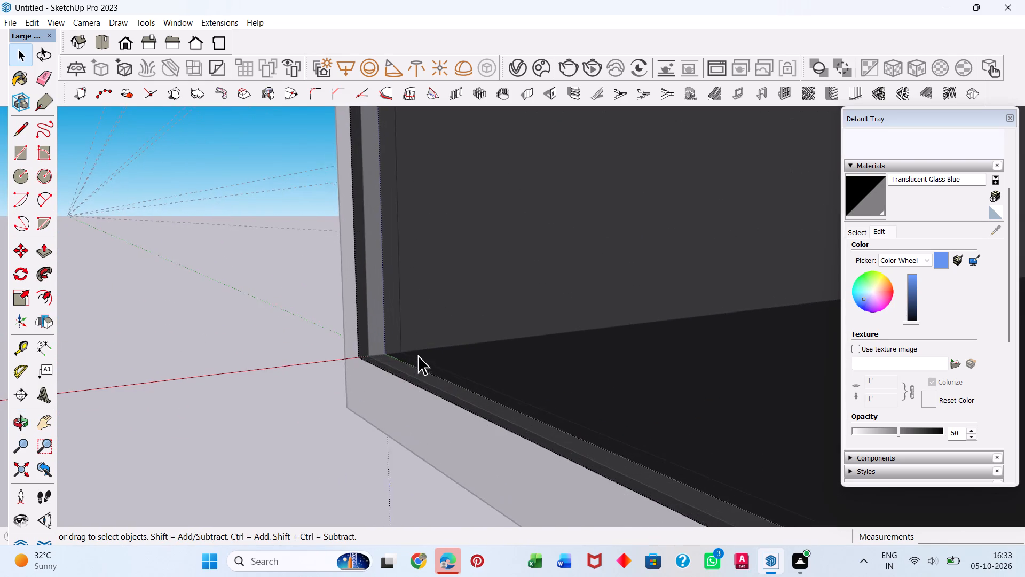
scroll(418, 355, "up", 13)
scroll(445, 327, "down", 15)
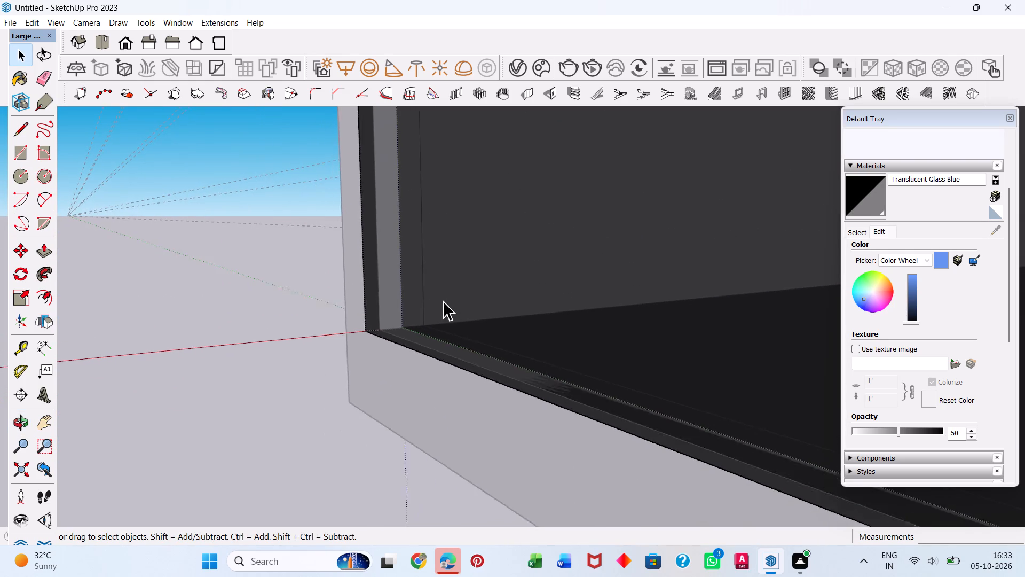
scroll(443, 301, "down", 15)
middle_click_drag(299, 261, 230, 367)
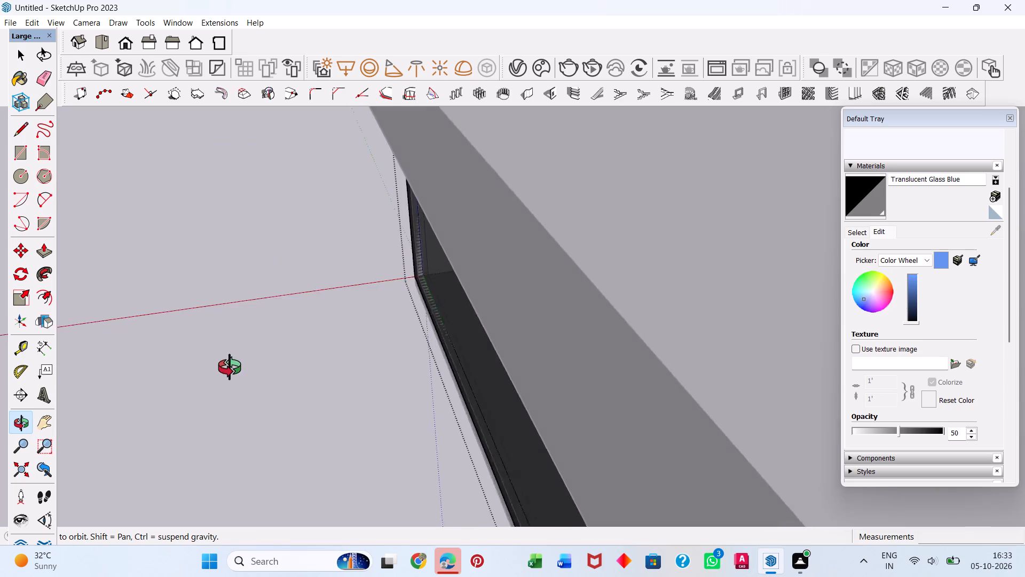
middle_click_drag(230, 367, 644, 264)
scroll(501, 272, "up", 2)
middle_click_drag(502, 272, 727, 237)
scroll(438, 289, "up", 2)
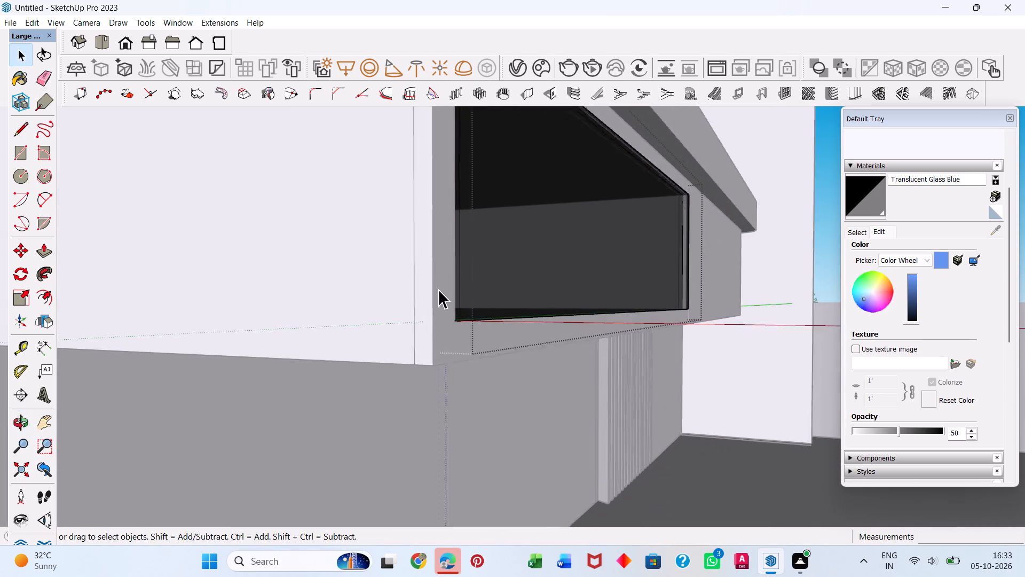
scroll(438, 289, "up", 20)
scroll(438, 289, "up", 1)
left_click(533, 293)
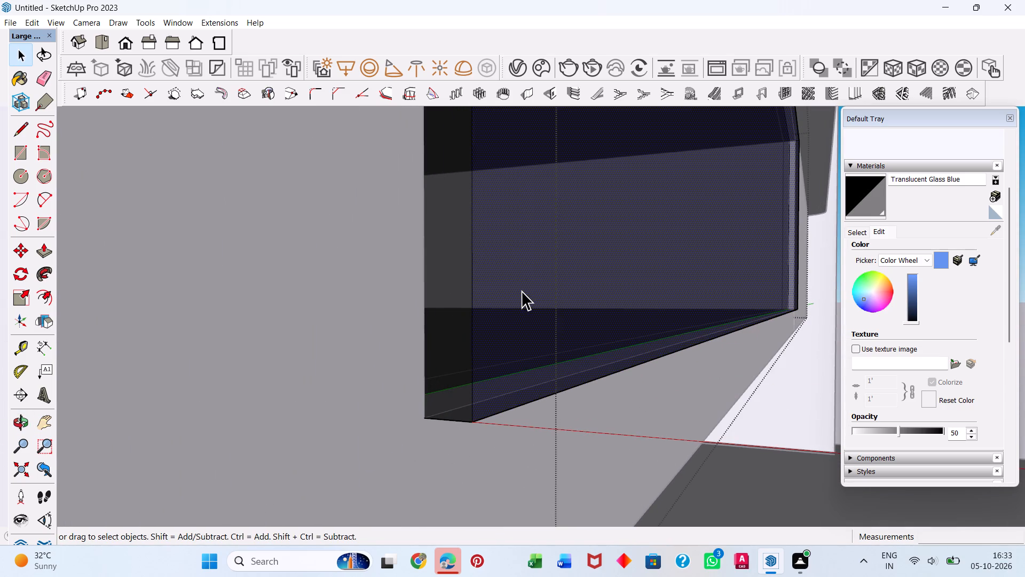
key("p")
left_click(508, 295)
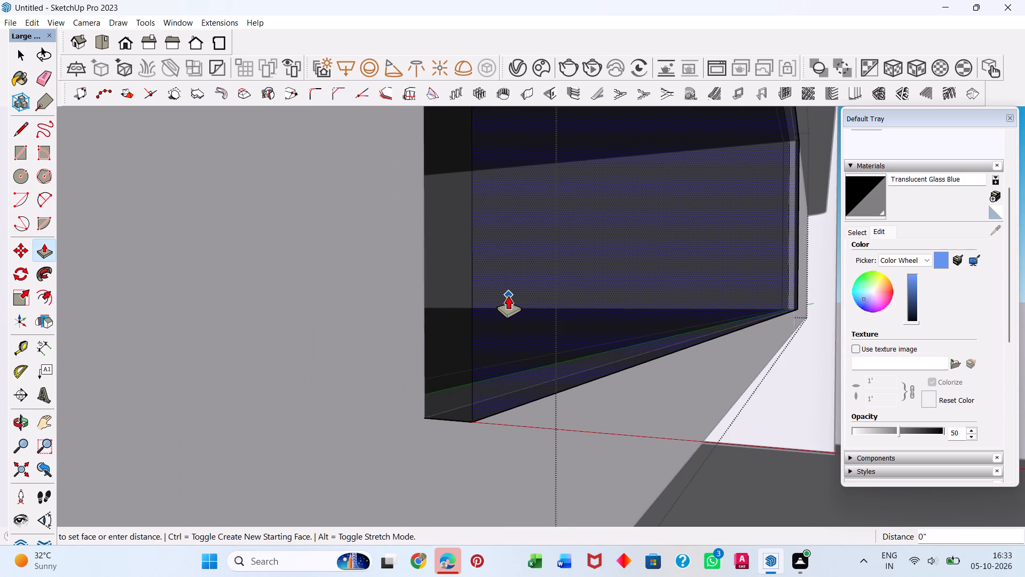
scroll(456, 294, "up", 8)
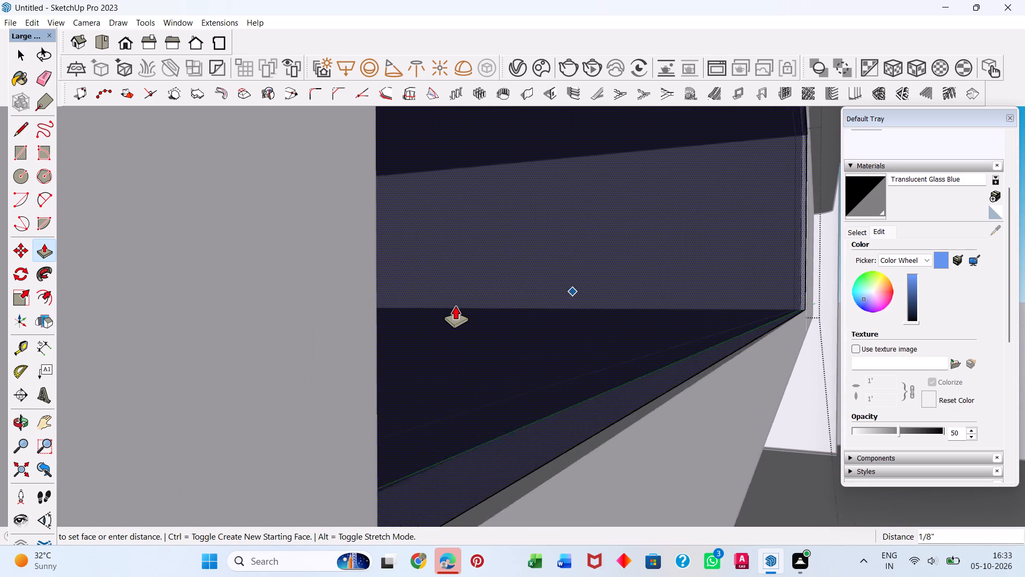
scroll(455, 306, "up", 3)
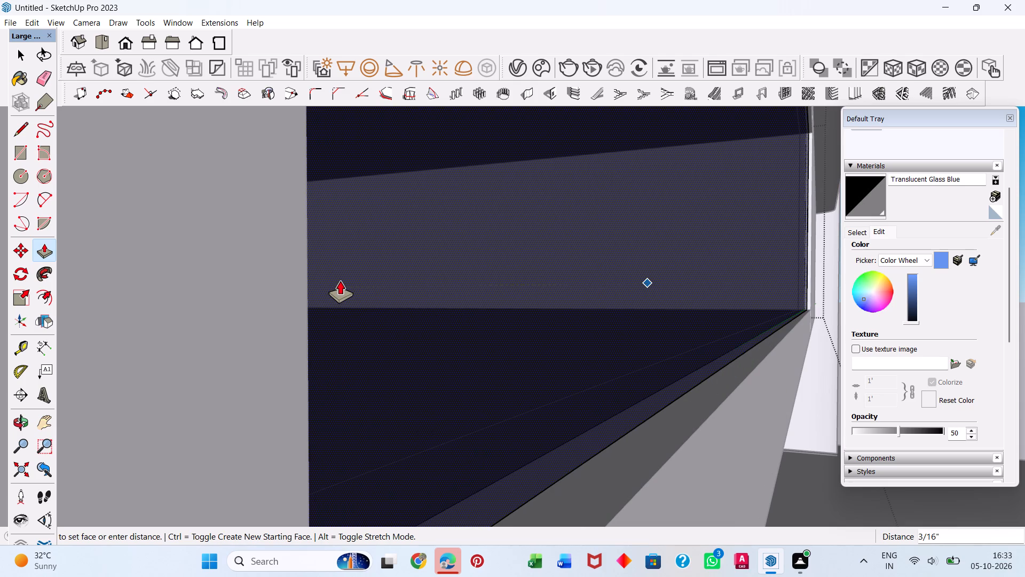
left_click(367, 300)
key("space")
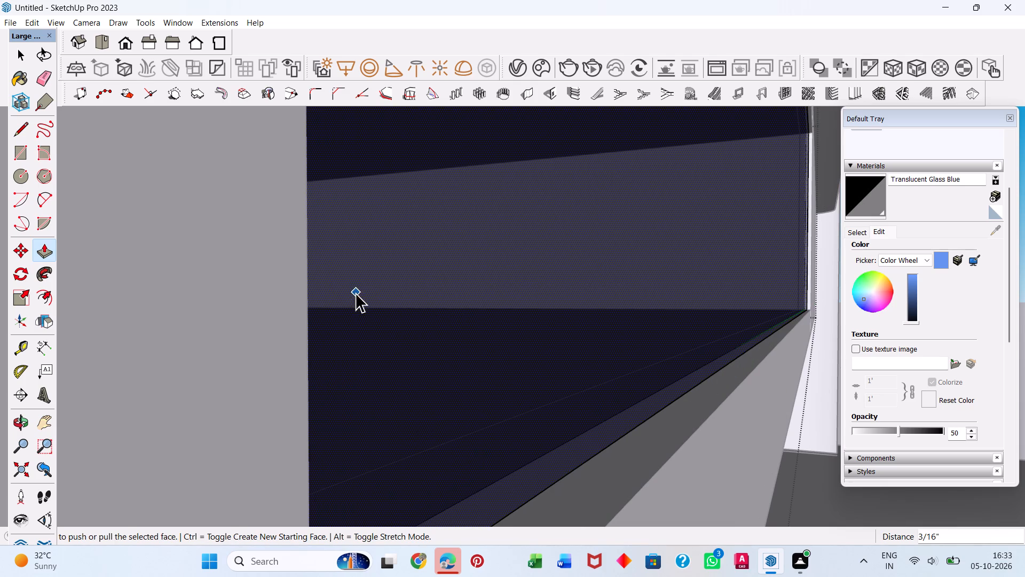
scroll(433, 303, "down", 6)
key("space")
key("space")
left_click(851, 488)
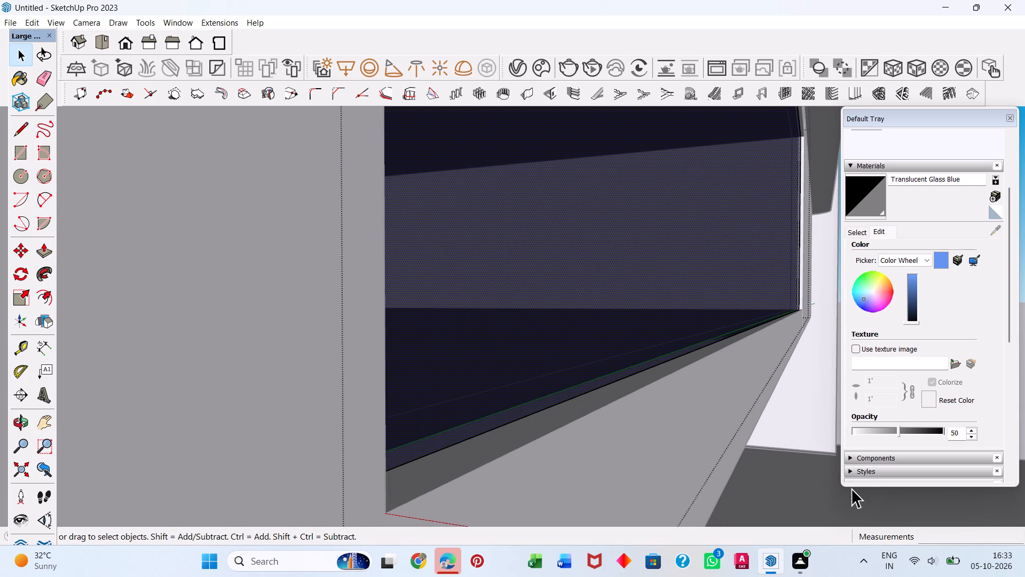
Examine how the tinted glass panel sits within the drawer box frame, up close and from the front.
scroll(510, 393, "up", 4)
middle_click_drag(507, 405, 577, 412)
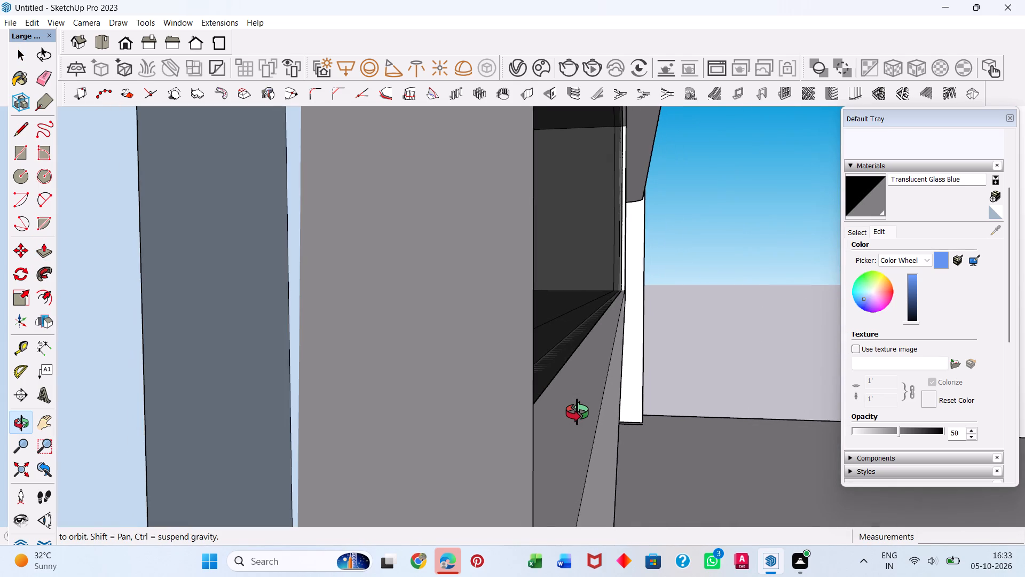
middle_click_drag(577, 412, 232, 409)
middle_click_drag(372, 379, 283, 479)
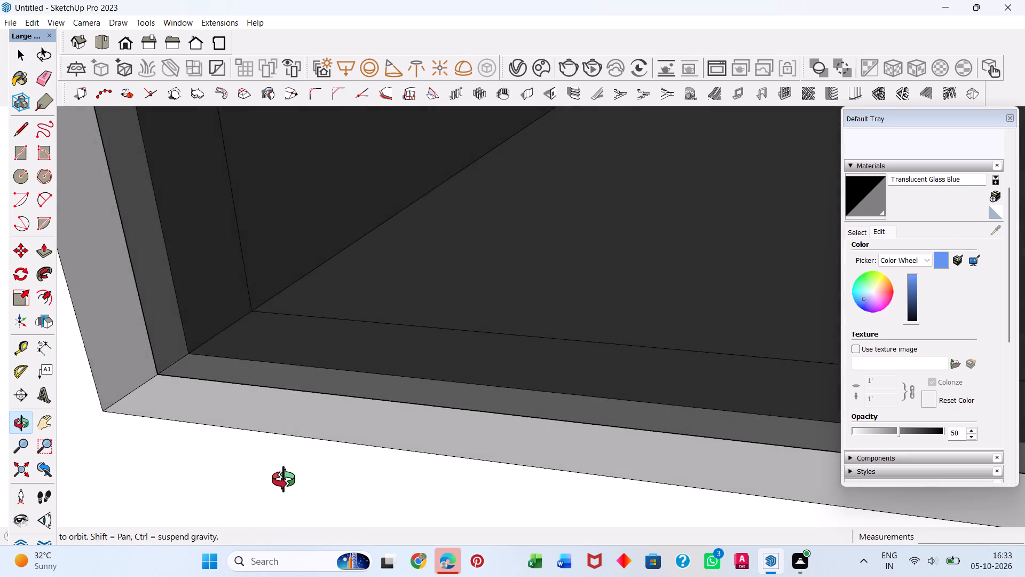
middle_click_drag(283, 479, 318, 375)
left_click(393, 325)
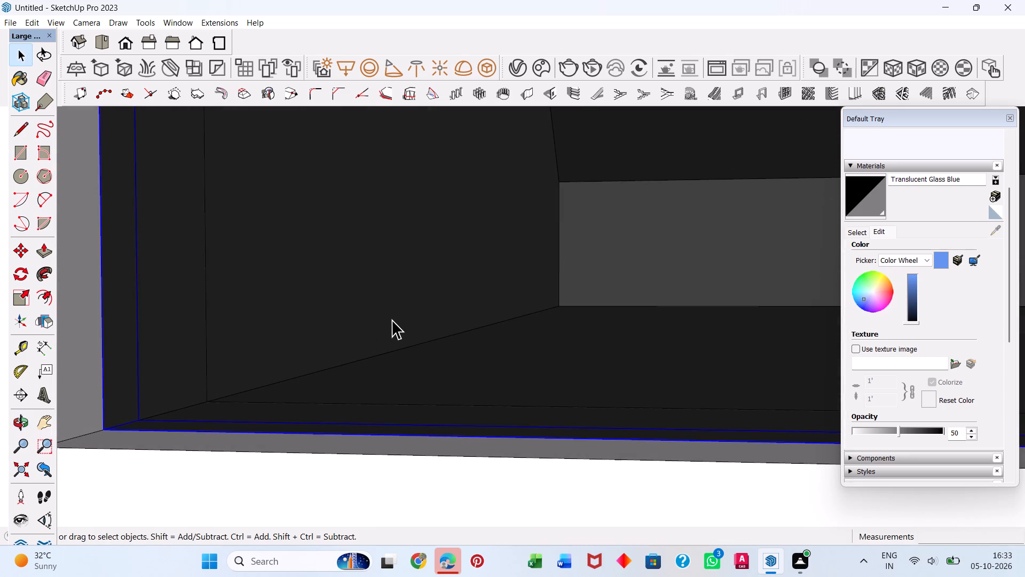
middle_click_drag(400, 330, 334, 475)
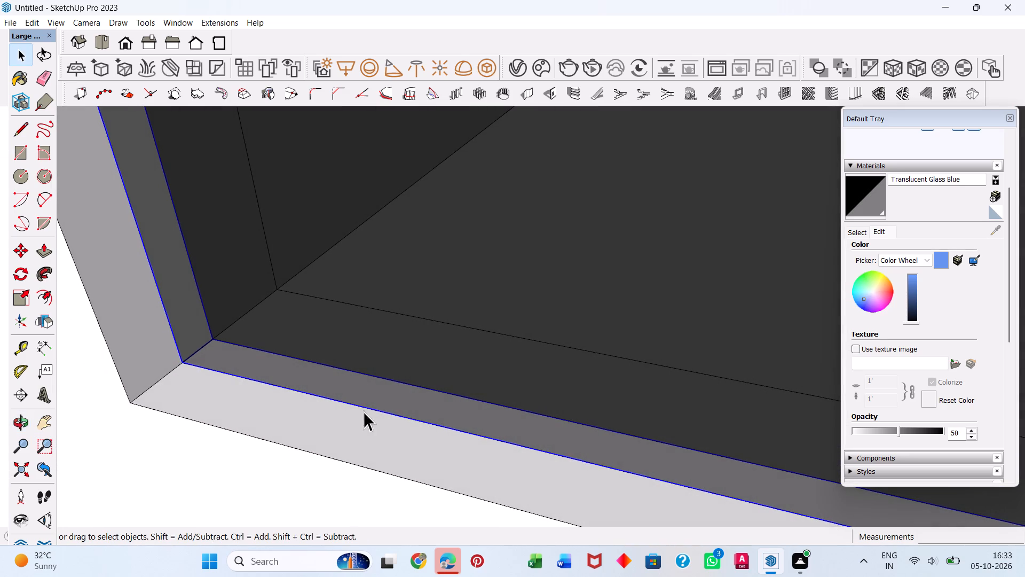
scroll(407, 321, "down", 6)
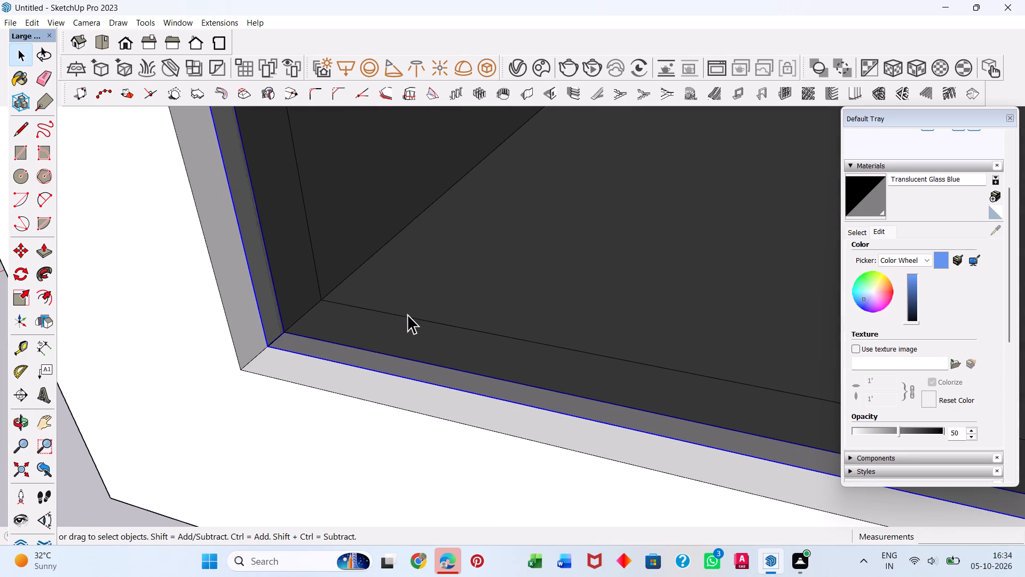
scroll(407, 314, "down", 5)
scroll(407, 314, "down", 20)
scroll(407, 314, "down", 10)
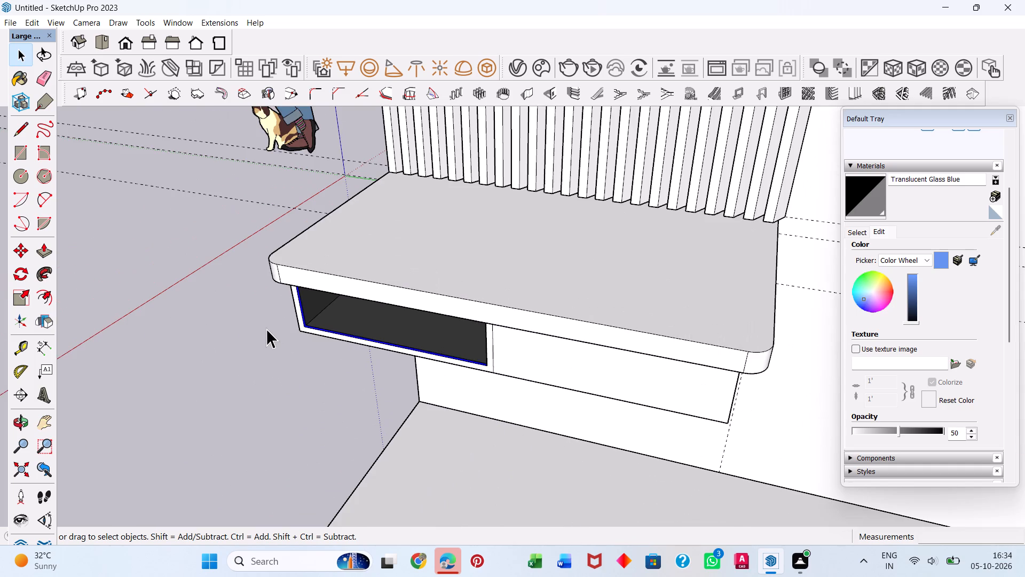
key("space")
left_click(211, 314)
middle_click_drag(256, 361, 432, 266)
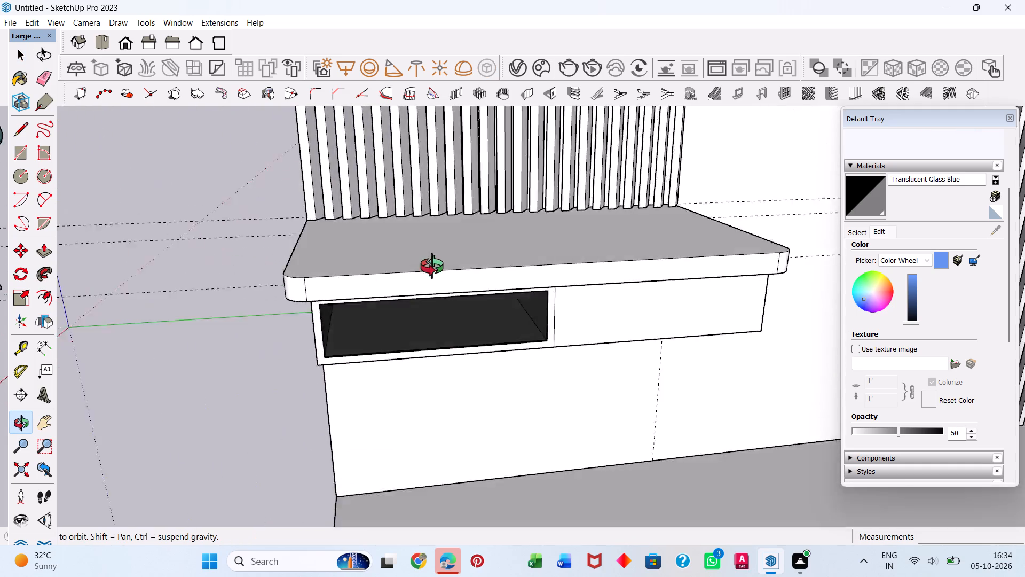
middle_click_drag(432, 266, 337, 234)
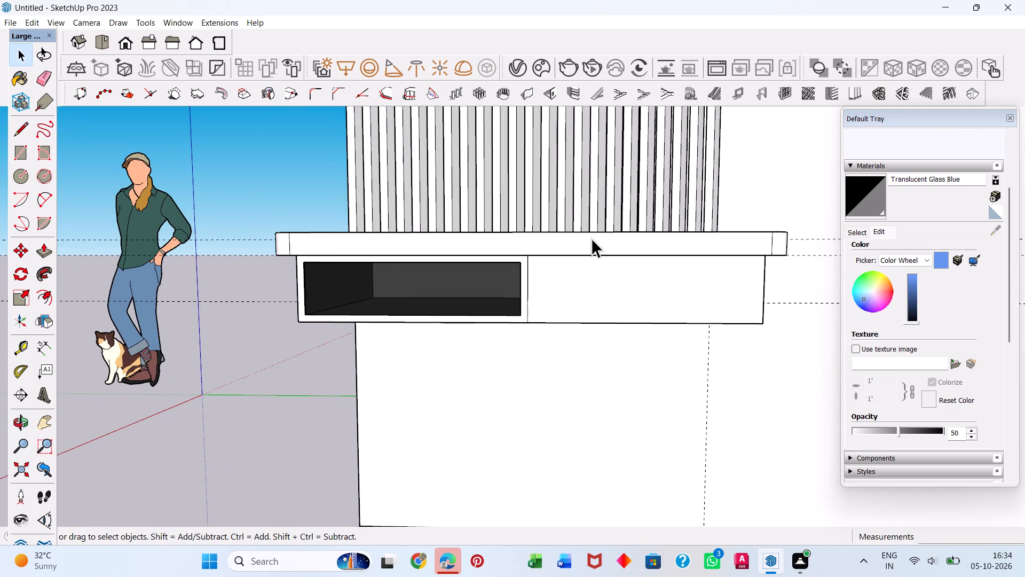
Make the louvers and wall 4 tags visible.
left_click(856, 165)
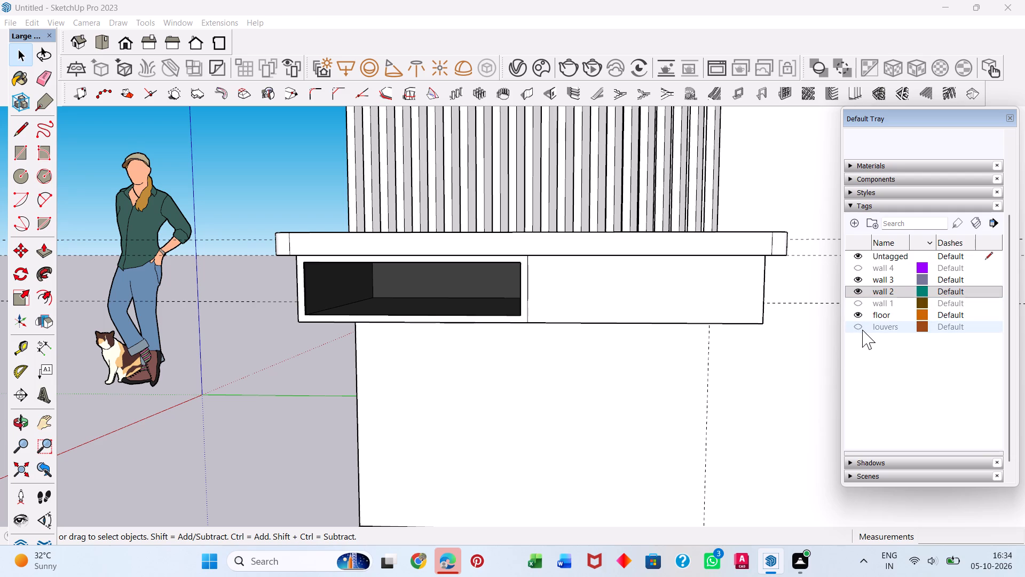
left_click(857, 327)
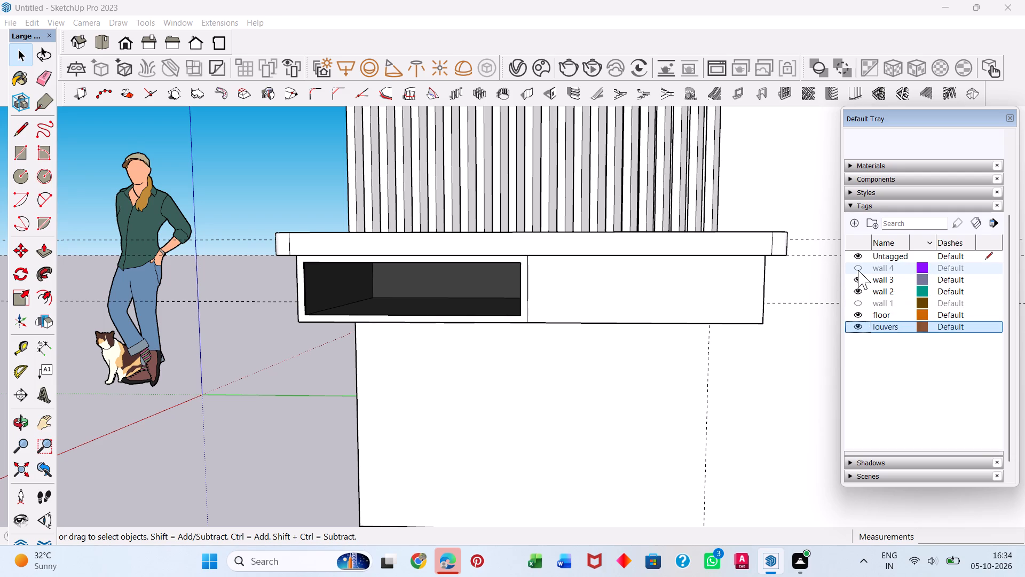
left_click(858, 270)
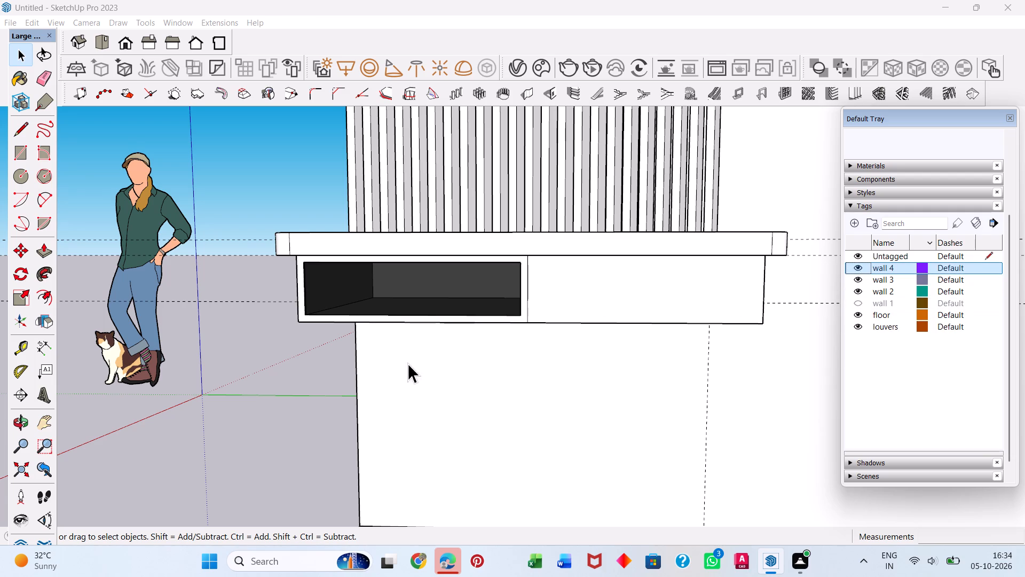
Examine the whole room from the front, at an angle and from above.
scroll(370, 380, "down", 16)
left_click(20, 474)
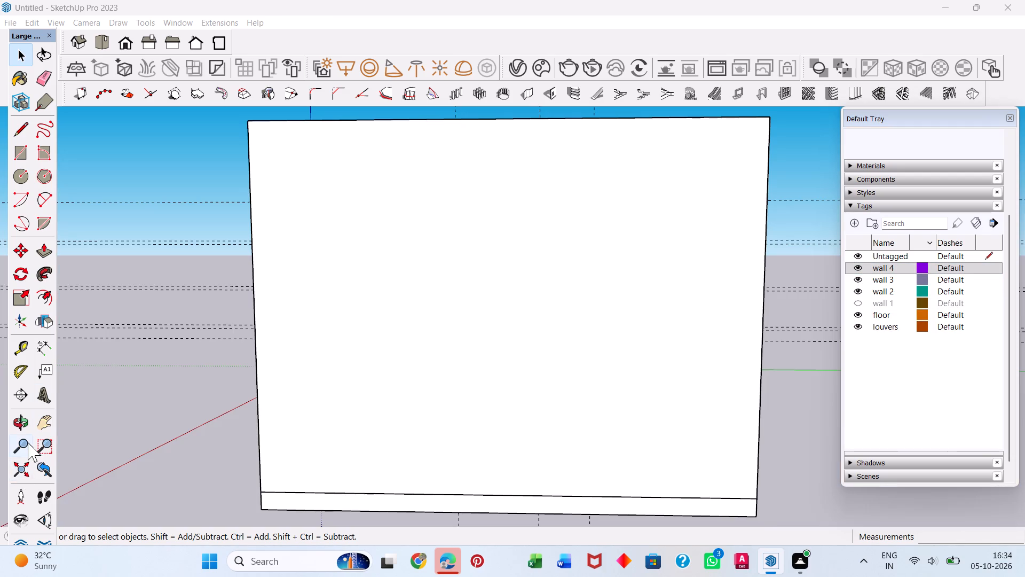
left_click(127, 39)
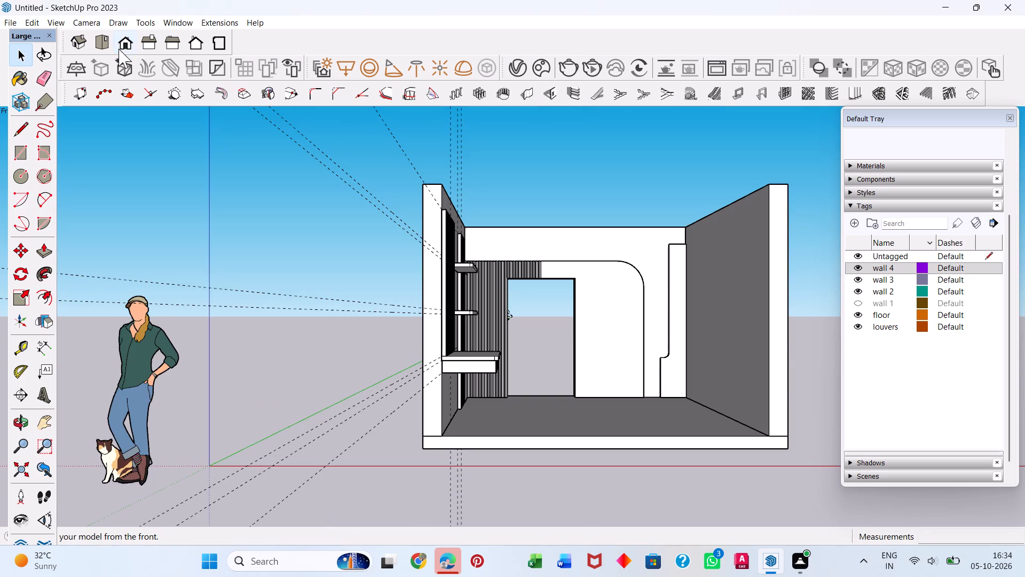
scroll(550, 383, "up", 1)
middle_click_drag(547, 389, 534, 452)
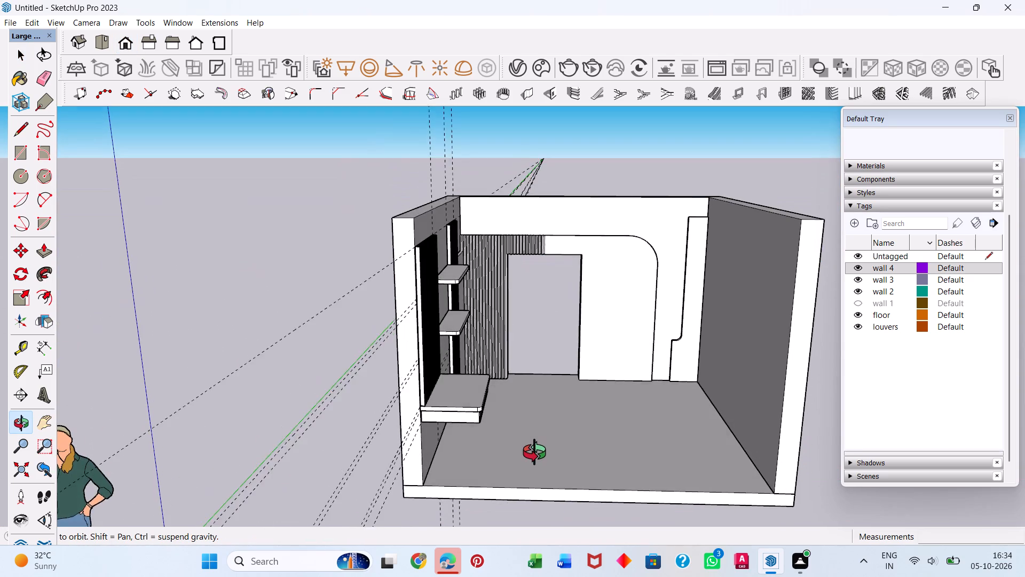
middle_click_drag(534, 452, 356, 391)
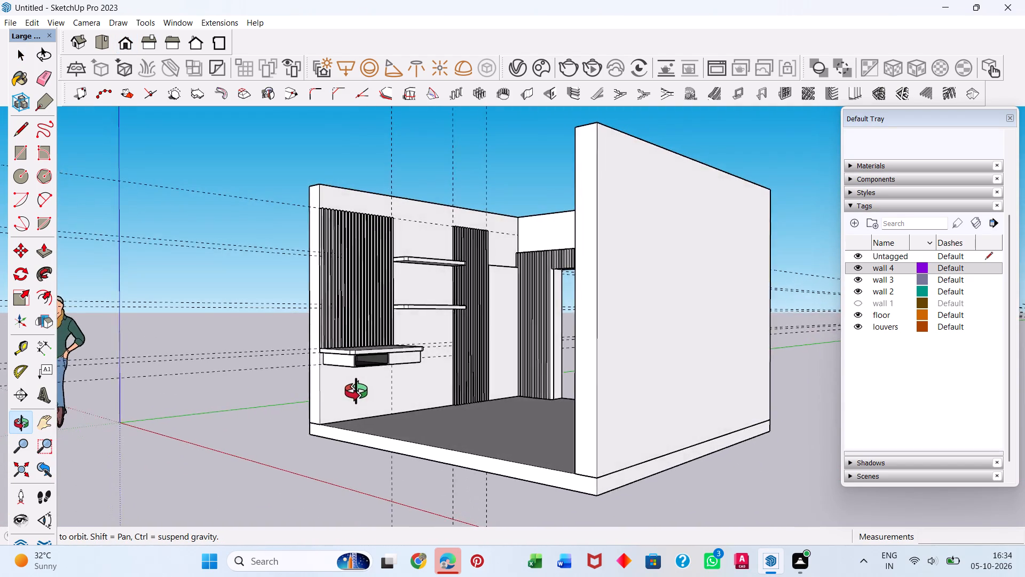
middle_click_drag(356, 391, 547, 445)
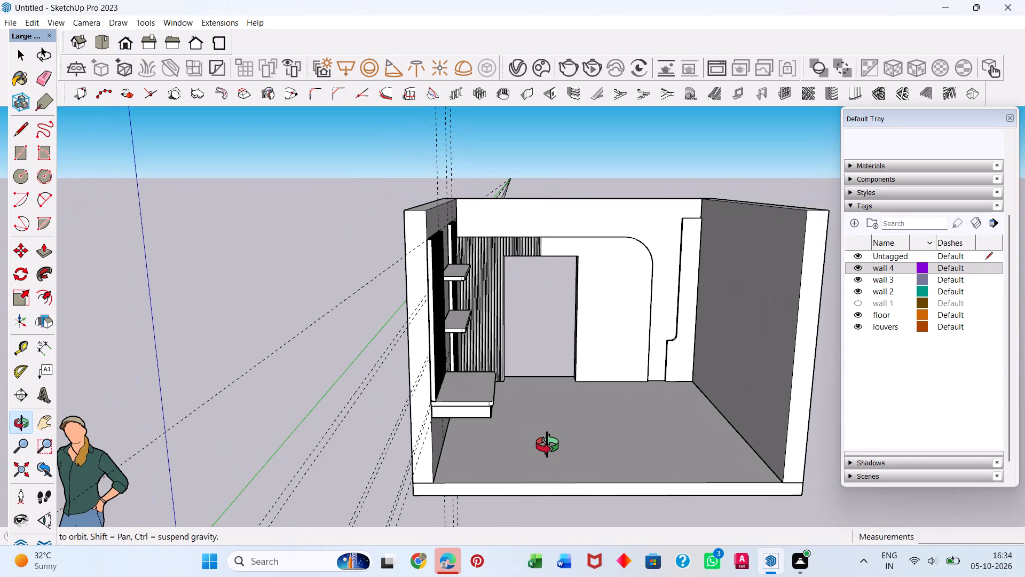
middle_click_drag(547, 445, 525, 528)
scroll(528, 523, "down", 6)
middle_click_drag(545, 414, 541, 446)
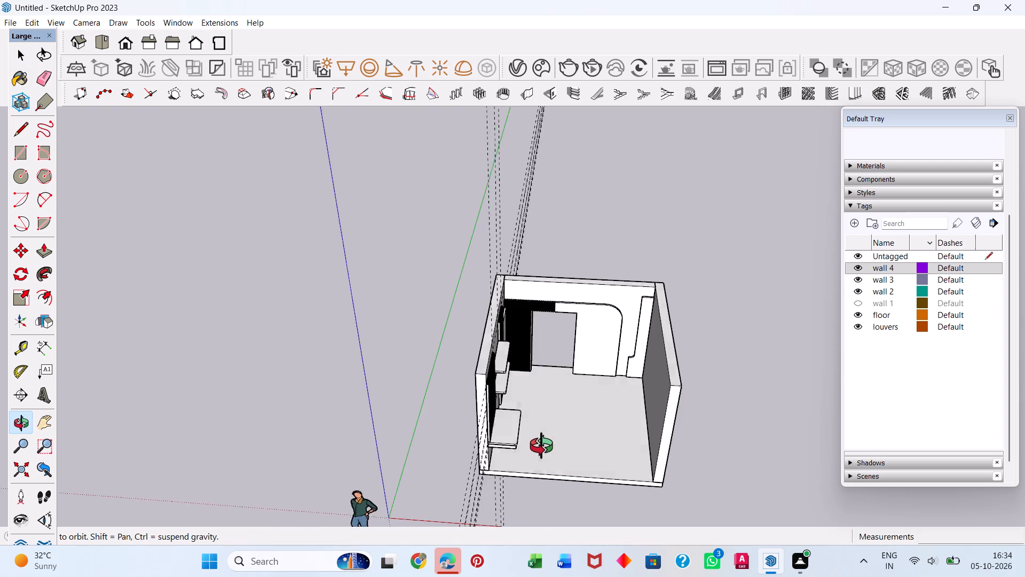
middle_click_drag(541, 446, 535, 517)
scroll(532, 509, "down", 1)
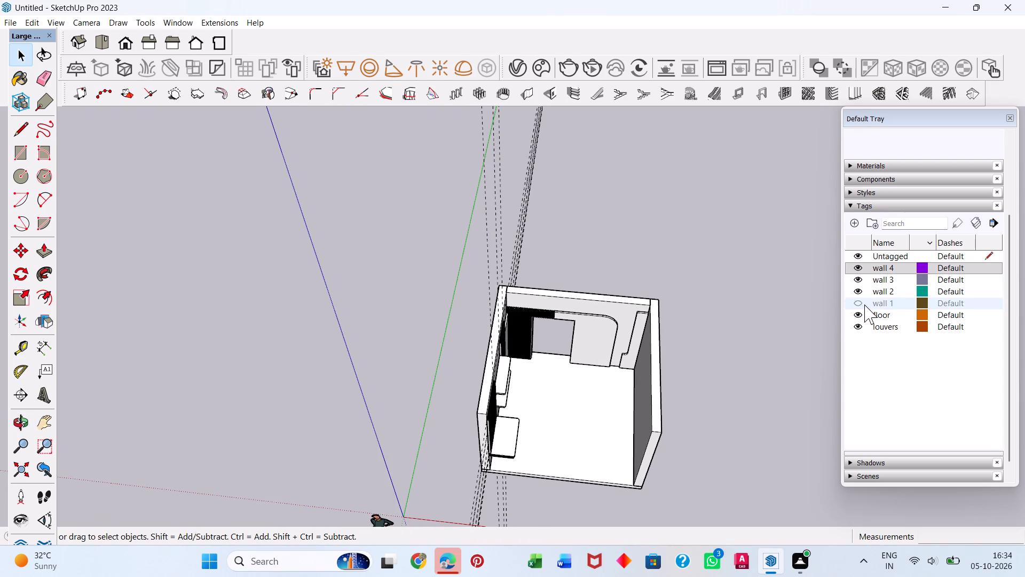
Make the wall 1 tag visible.
left_click(861, 303)
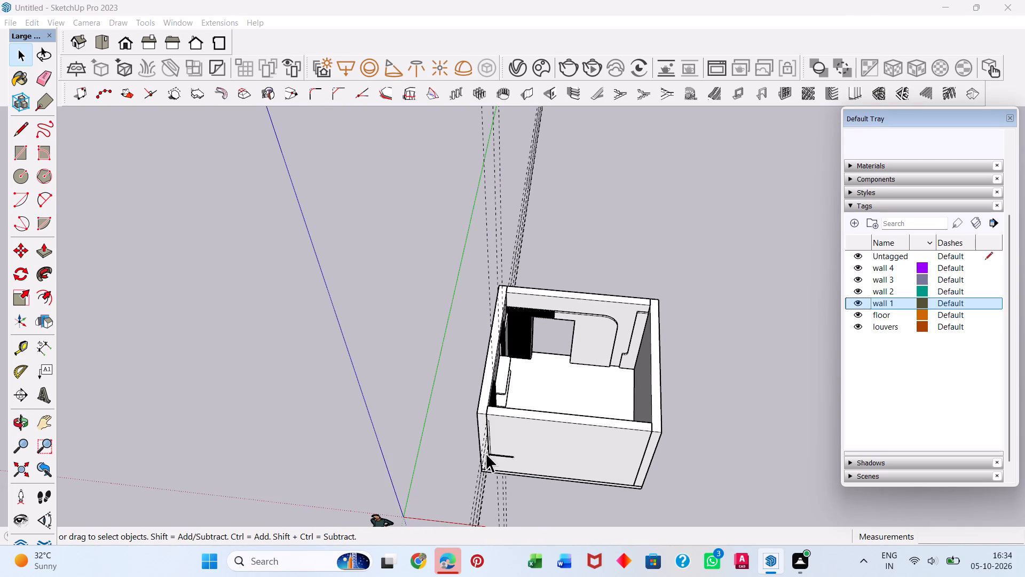
Move wall 1 outward from the room by 9", starting at its inner top corner.
scroll(500, 447, "up", 8)
middle_click_drag(491, 484, 328, 277)
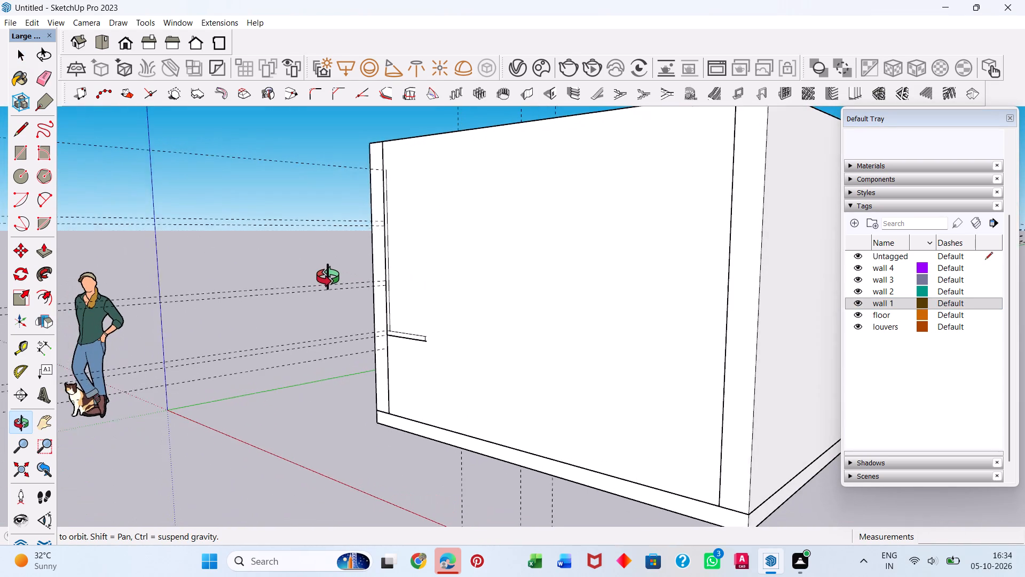
middle_click_drag(328, 277, 320, 276)
middle_click_drag(452, 182, 388, 435)
middle_click_drag(522, 294, 374, 316)
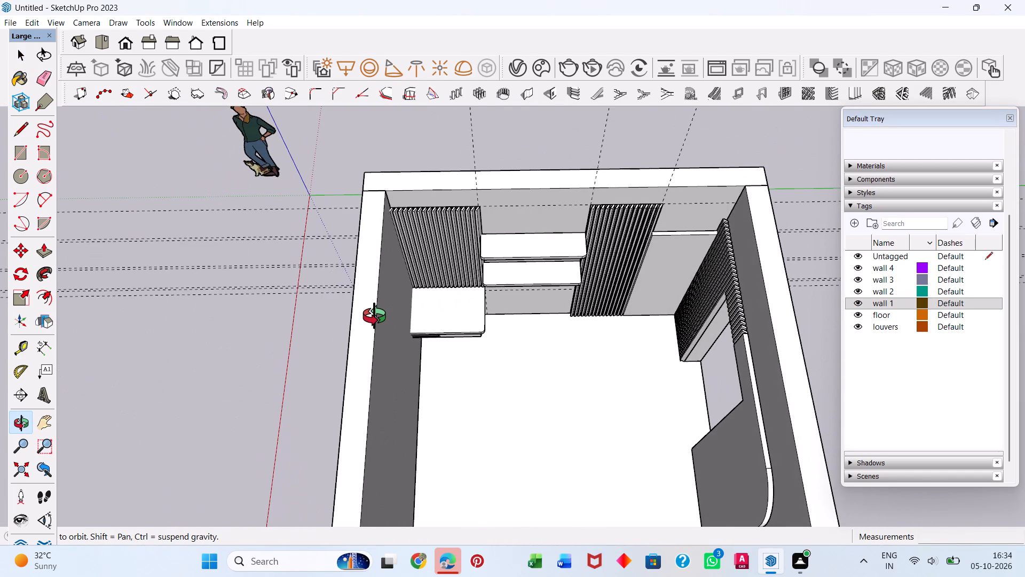
middle_click_drag(374, 316, 667, 217)
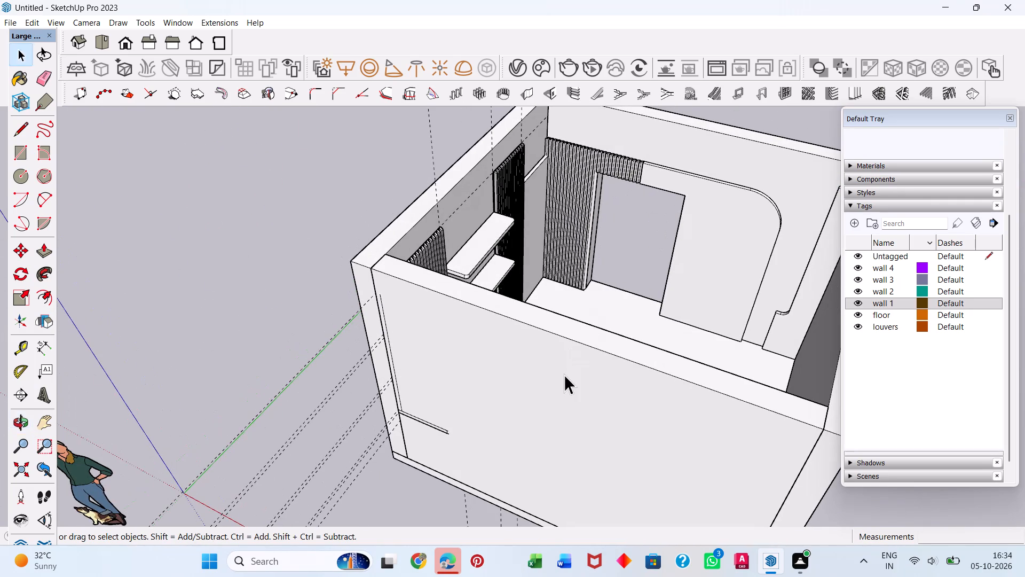
left_click(564, 375)
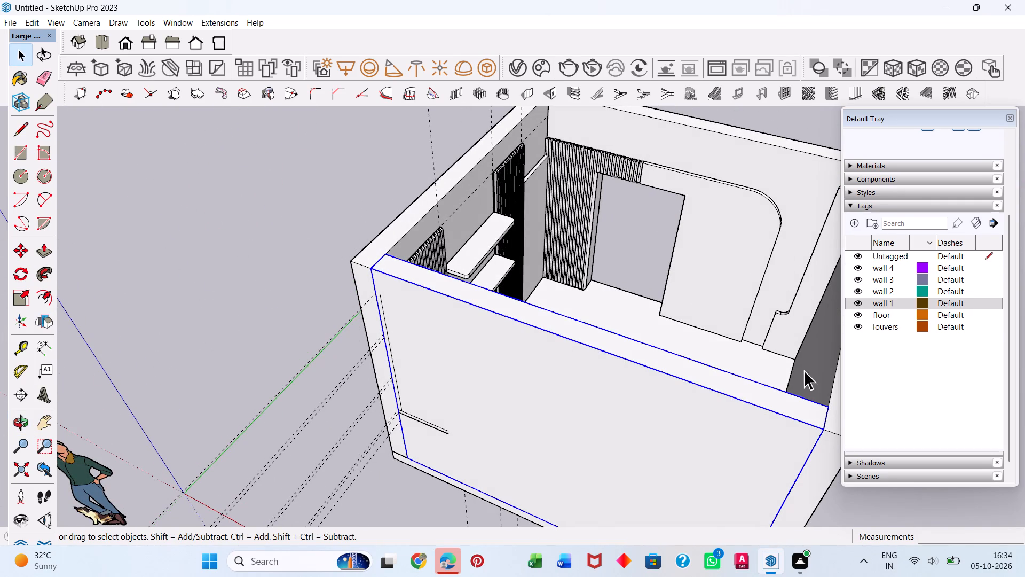
scroll(587, 344, "down", 4)
middle_click_drag(506, 375, 469, 251)
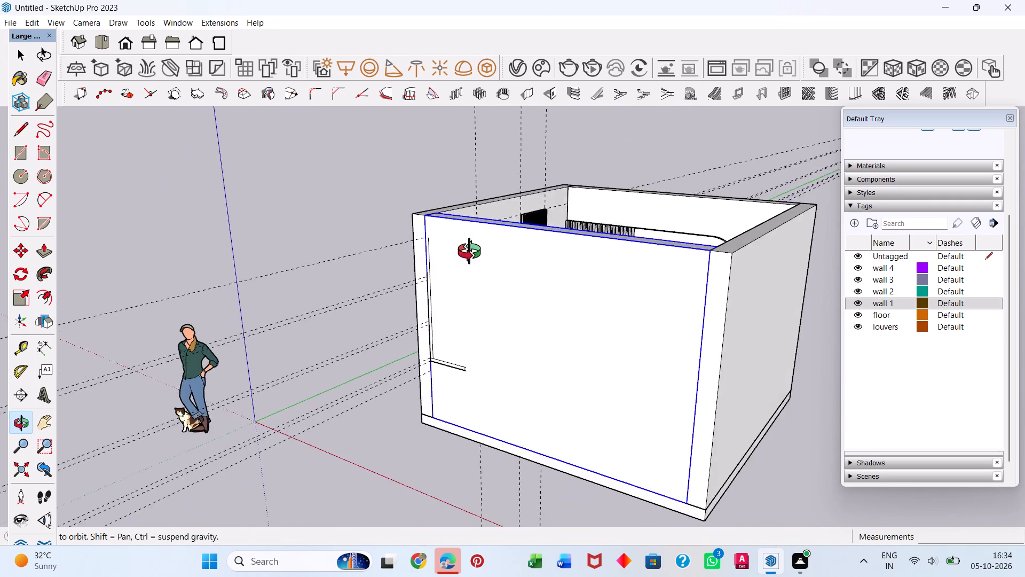
middle_click_drag(469, 251, 404, 249)
key("m")
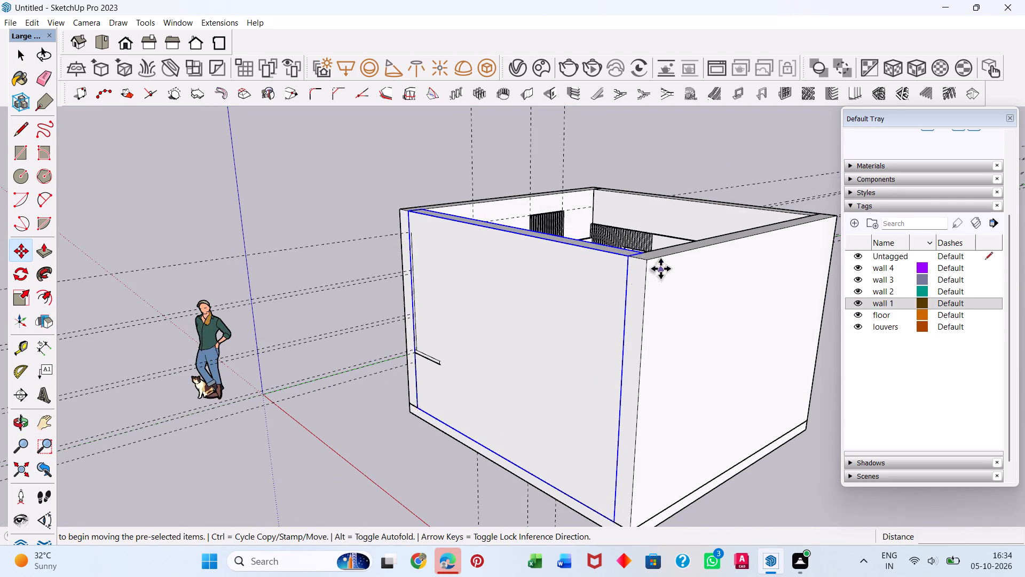
middle_click_drag(644, 259, 595, 393)
left_click(580, 449)
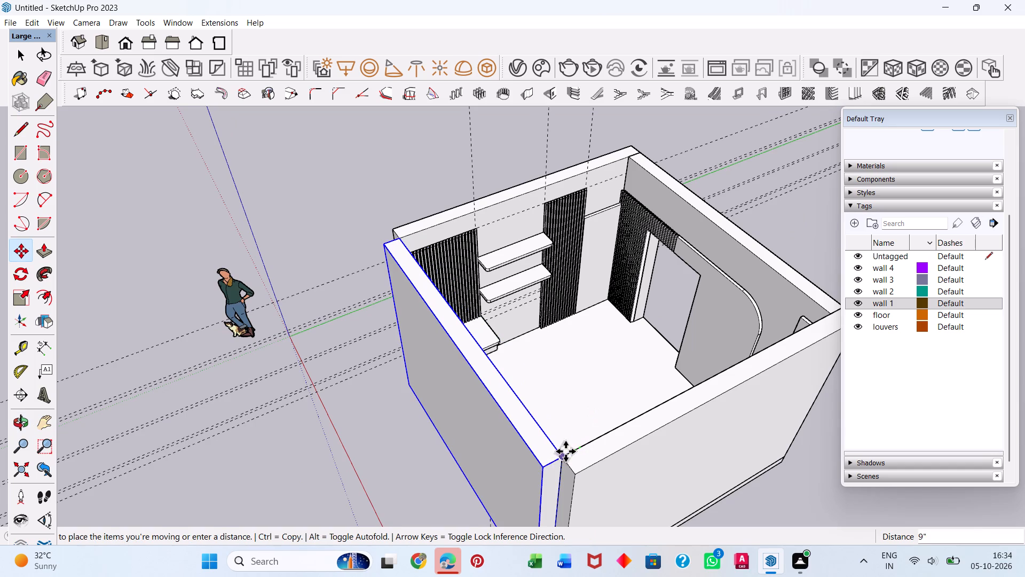
left_click(560, 458)
key("space")
Push/Pull the floor slab's edge face beneath wall 1 outward by 9" and leave the floor group.
middle_click_drag(488, 442, 629, 176)
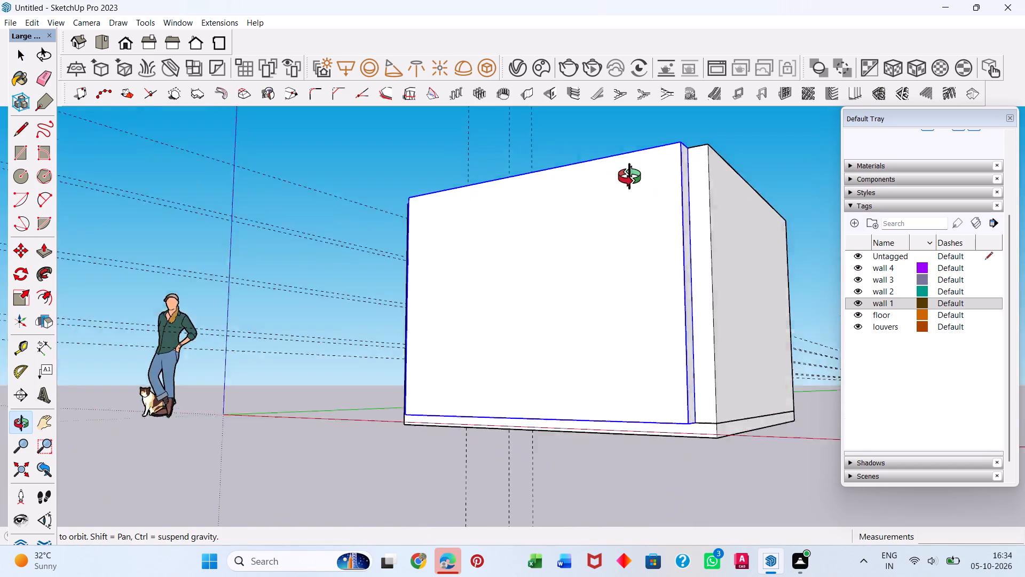
middle_click_drag(629, 176, 656, 167)
left_click(637, 401)
scroll(633, 404, "up", 9)
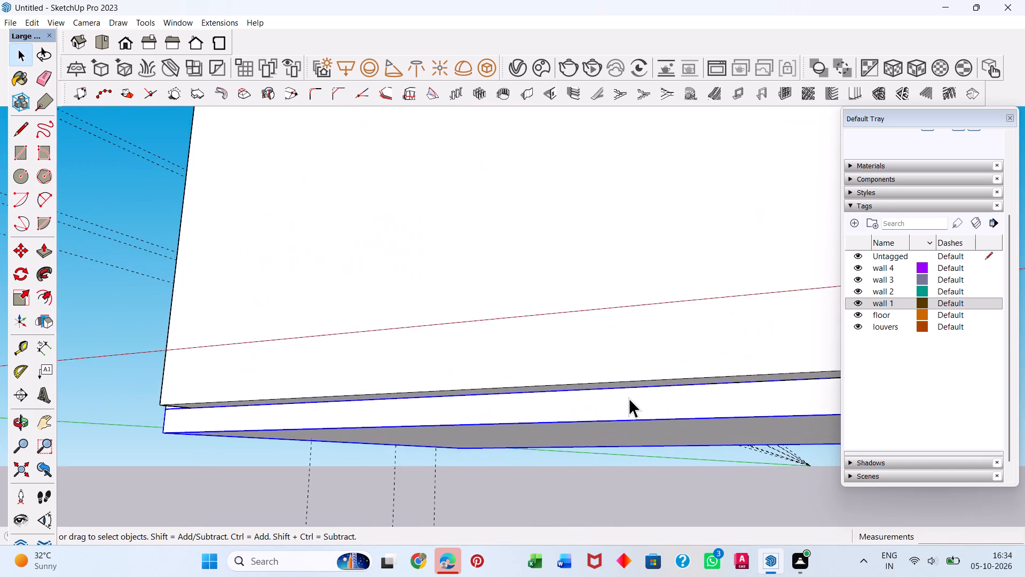
triple_click(629, 403)
left_click(629, 403)
left_click(633, 403)
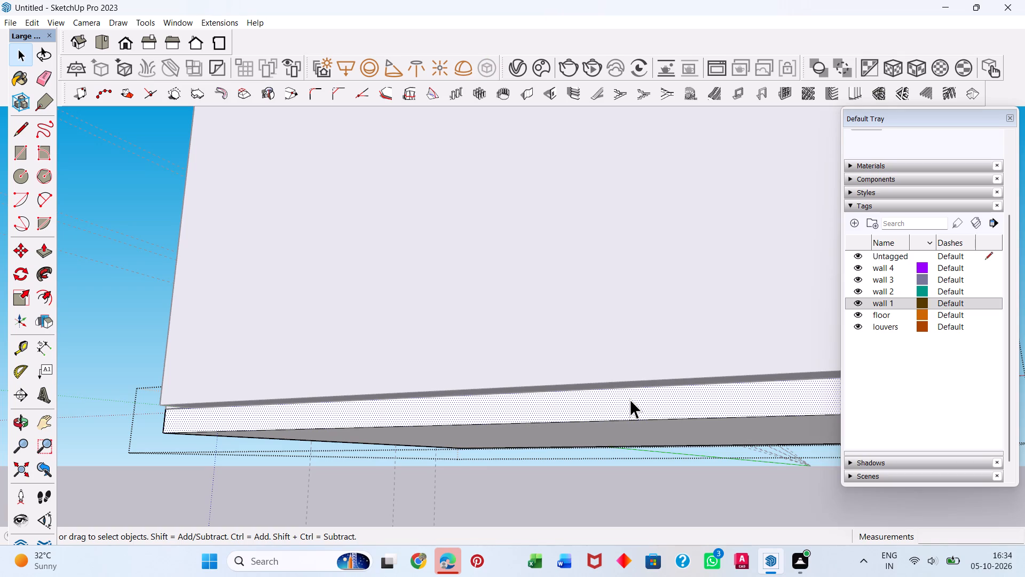
key("p")
left_click(624, 400)
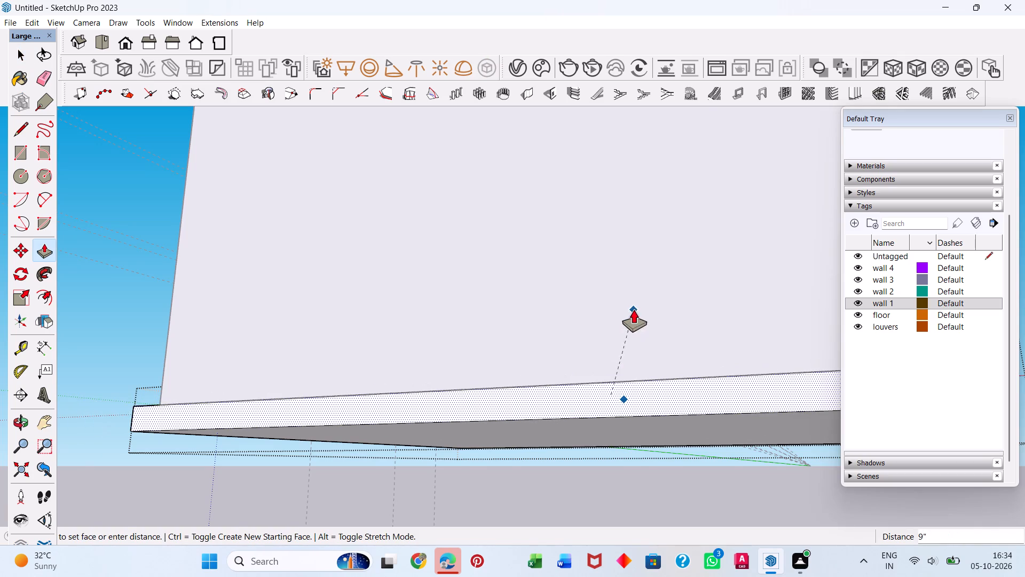
left_click(635, 309)
scroll(480, 312, "down", 6)
middle_click_drag(442, 334, 758, 453)
scroll(620, 356, "down", 1)
middle_click_drag(619, 359, 613, 527)
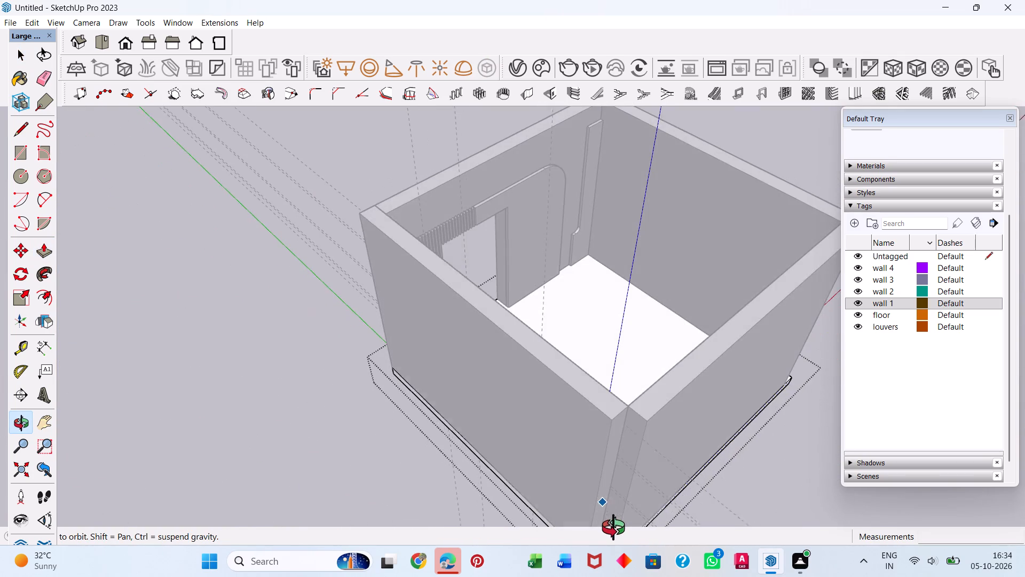
middle_click_drag(613, 527, 613, 528)
key("space")
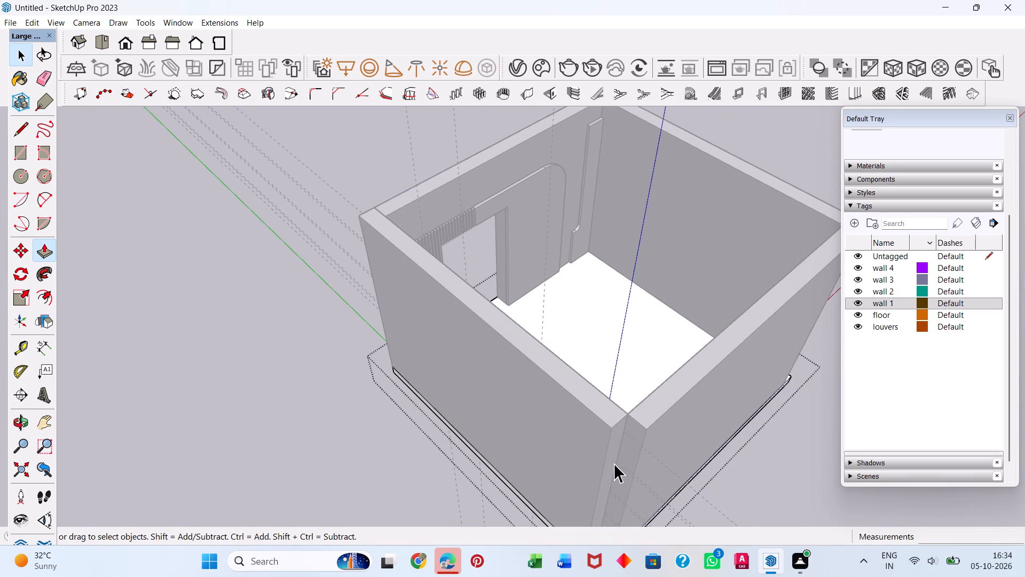
left_click(614, 463)
left_click(365, 409)
Push/Pull the end face of the shelf wall 9" toward wall 1's outer face and leave its group.
middle_click_drag(602, 463, 472, 418)
scroll(472, 418, "up", 1)
middle_click_drag(472, 418, 472, 418)
left_click(463, 396)
double_click(461, 393)
left_click(461, 393)
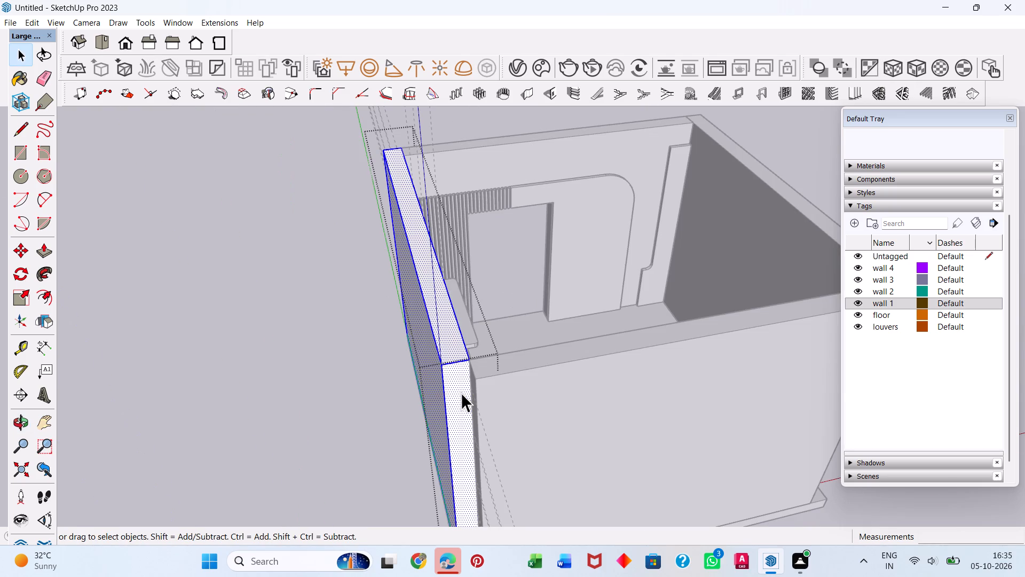
left_click(461, 393)
left_click(463, 412)
key("p")
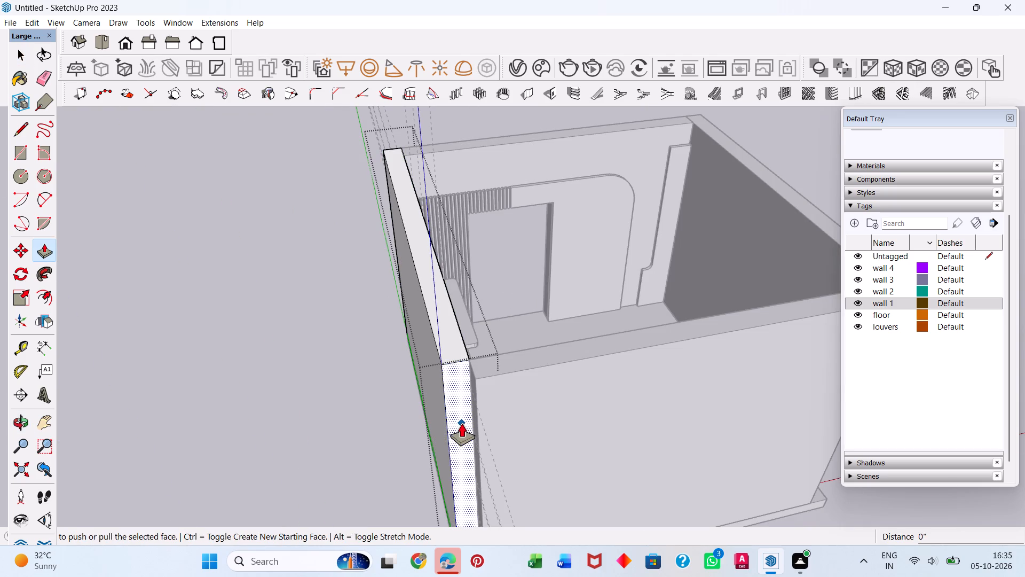
left_click(462, 421)
left_click(525, 426)
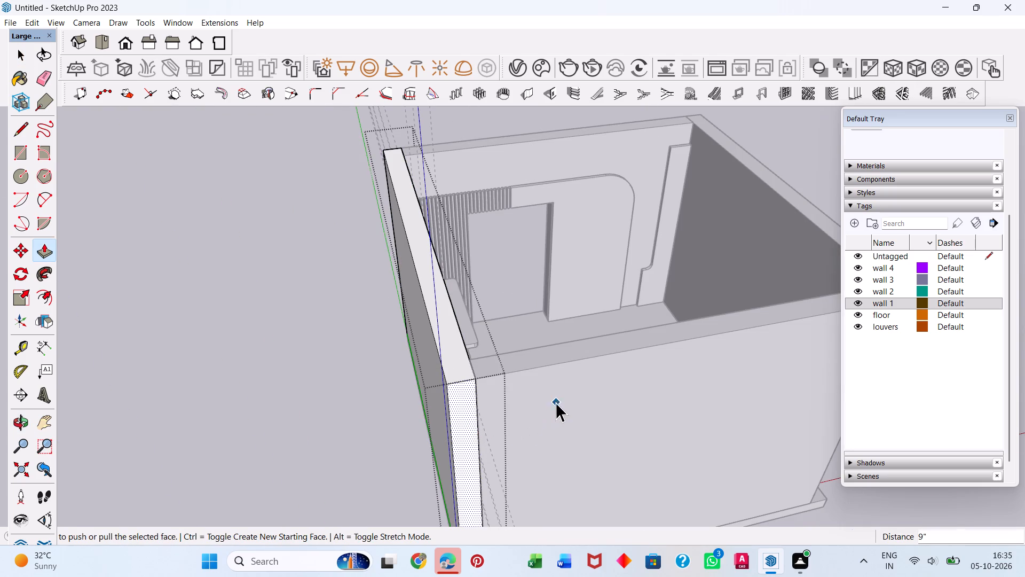
key("space")
scroll(575, 397, "down", 5)
middle_click_drag(672, 399, 462, 369)
left_click(869, 394)
left_click(785, 404)
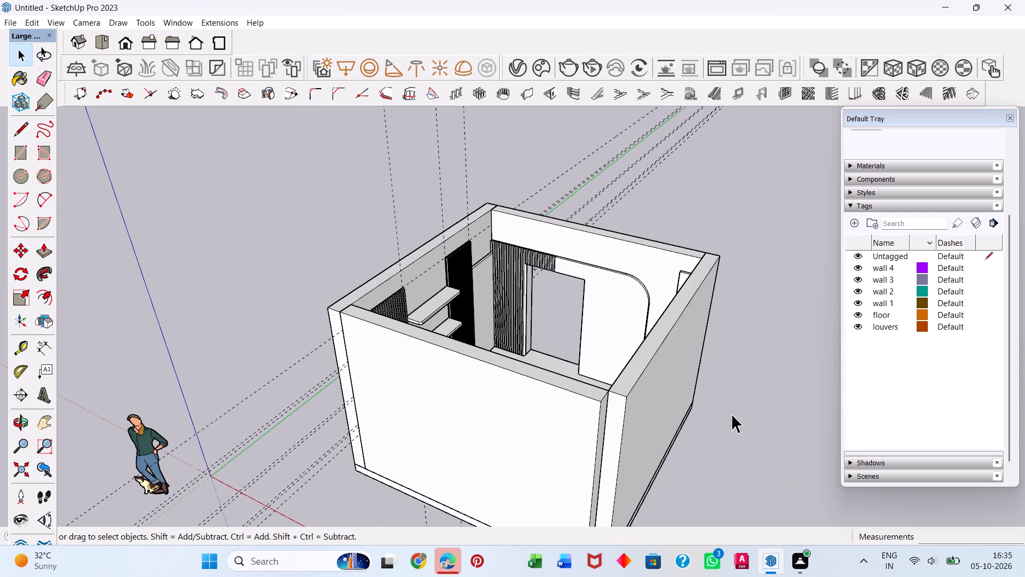
Push/Pull the end face of the plain wall opposite the shelves 9" toward wall 1's outer face.
double_click(614, 433)
double_click(612, 433)
left_click(612, 432)
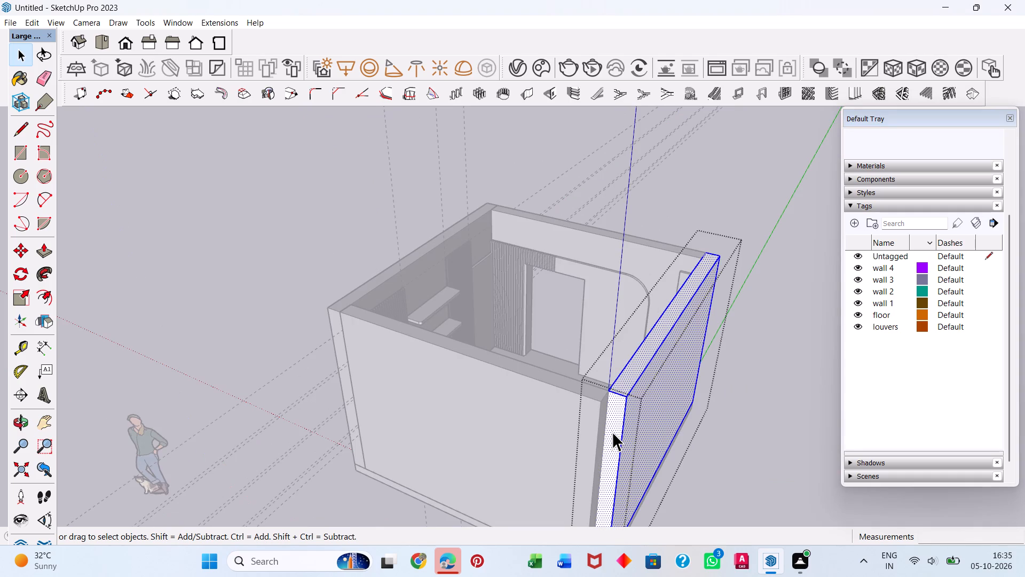
left_click(727, 416)
left_click(611, 432)
triple_click(612, 432)
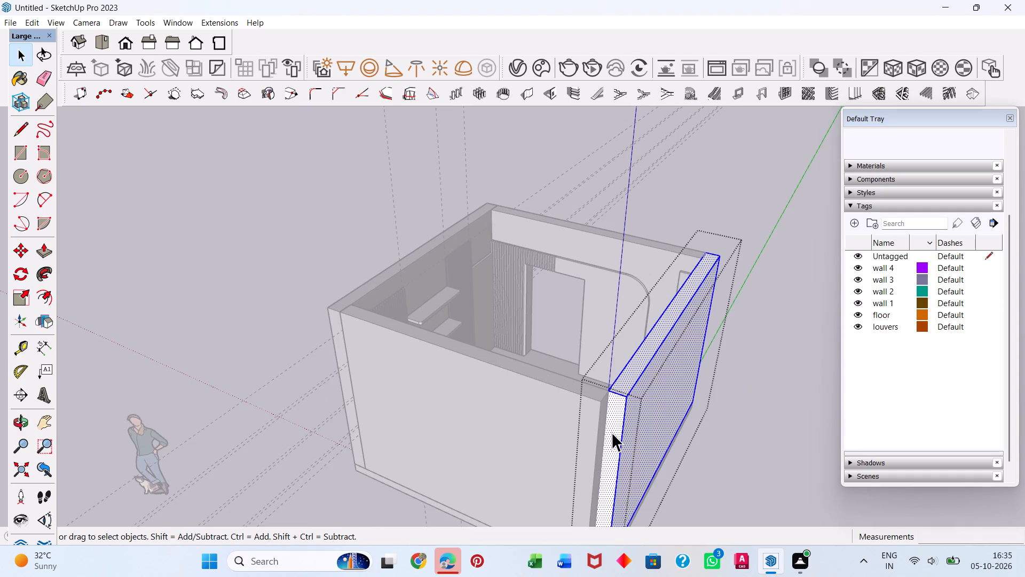
left_click(618, 431)
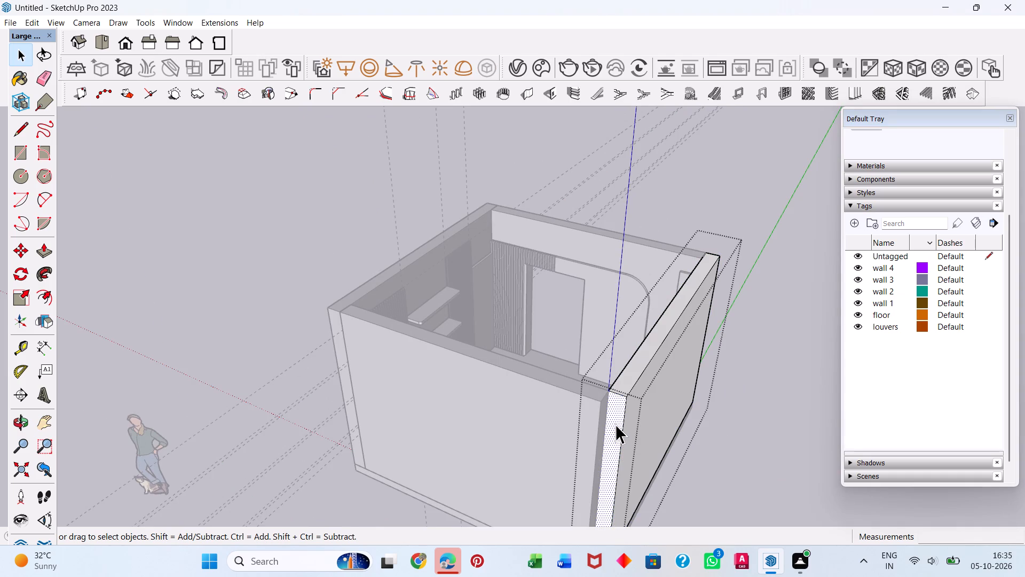
key("p")
left_click(616, 424)
left_click(538, 418)
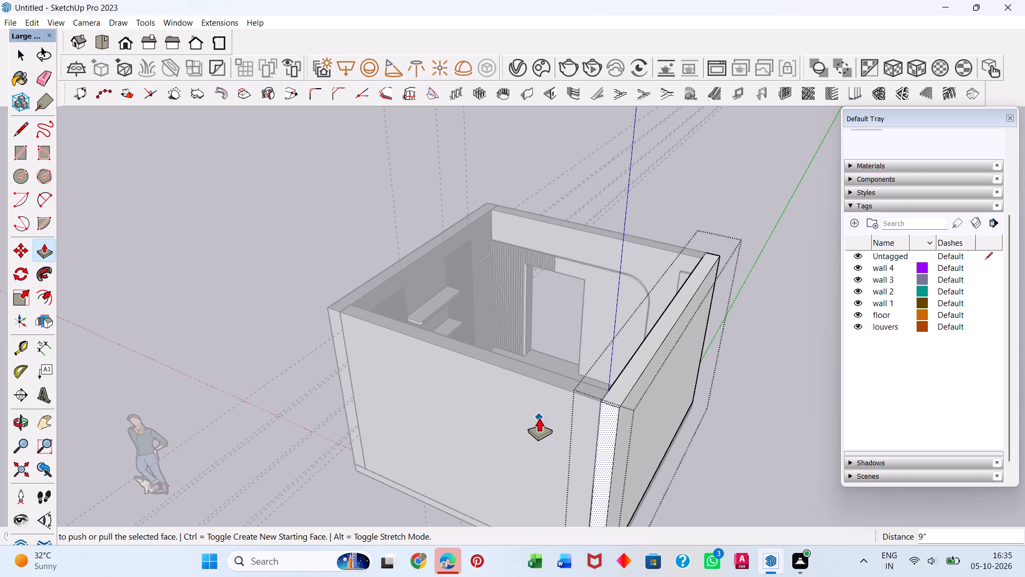
key("space")
left_click(811, 457)
Hide the wall 1 tag.
scroll(512, 344, "down", 4)
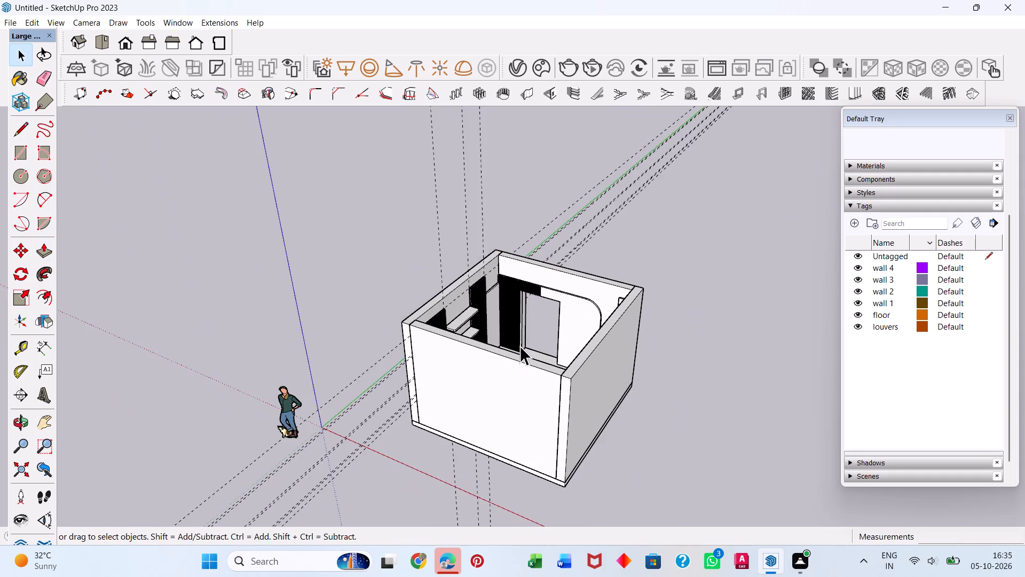
middle_click_drag(522, 357, 602, 448)
scroll(602, 445, "down", 3)
middle_click_drag(531, 426, 597, 401)
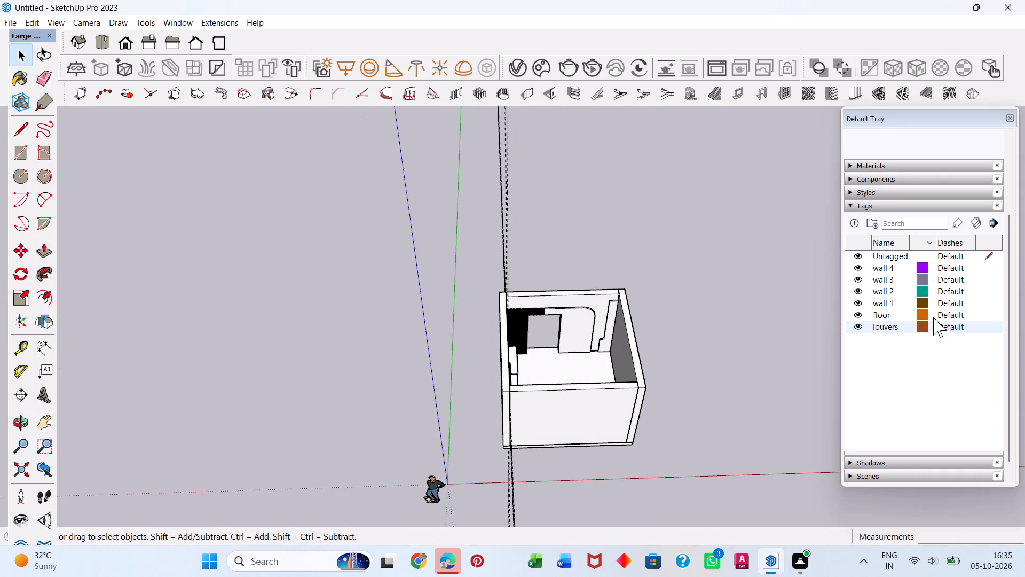
left_click(854, 305)
Delete all guide lines from the model.
scroll(622, 448, "down", 1)
middle_click_drag(598, 443, 579, 361)
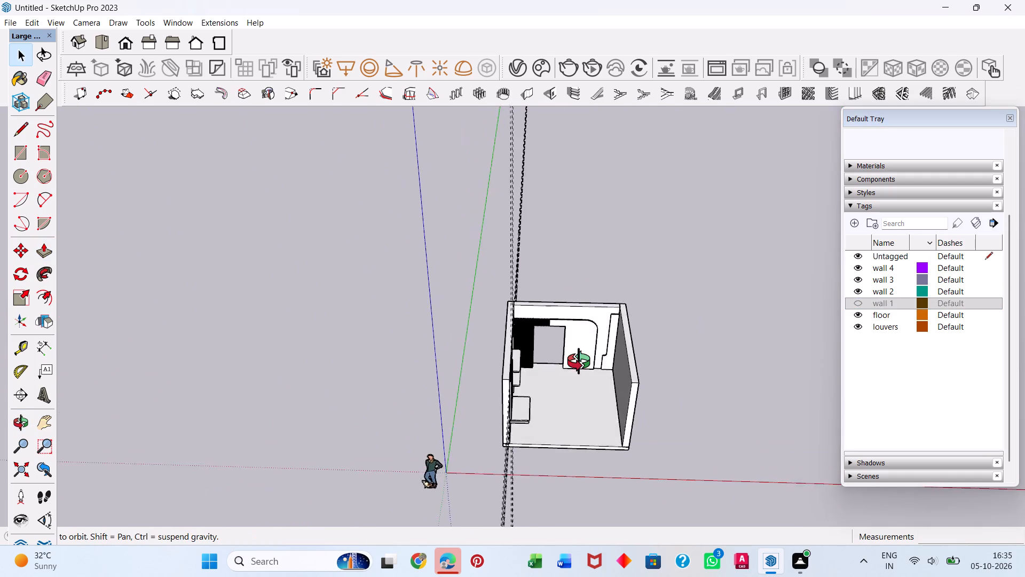
middle_click_drag(579, 361, 586, 263)
scroll(615, 407, "up", 10)
middle_click_drag(541, 455, 534, 456)
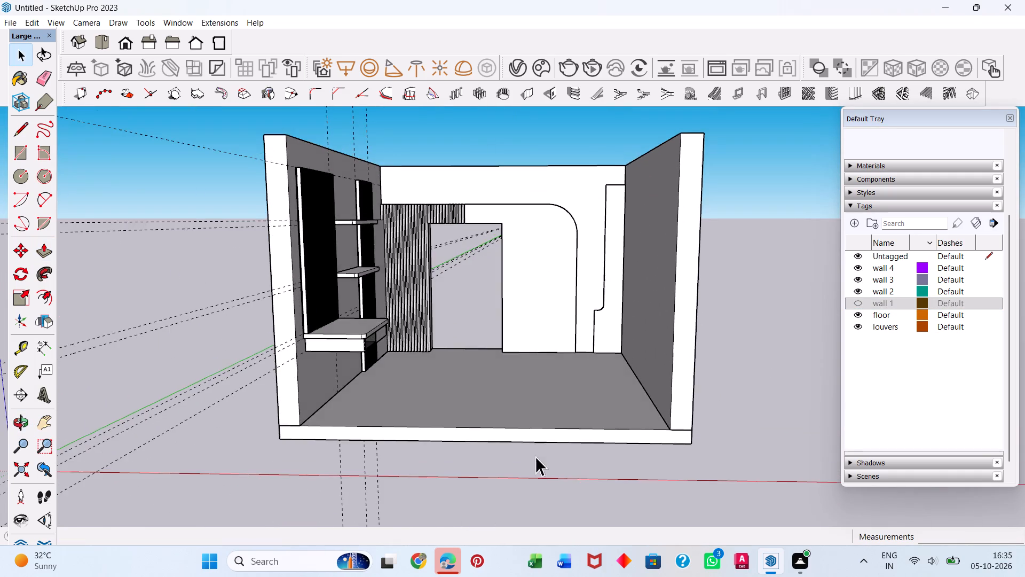
middle_click_drag(643, 408, 497, 427)
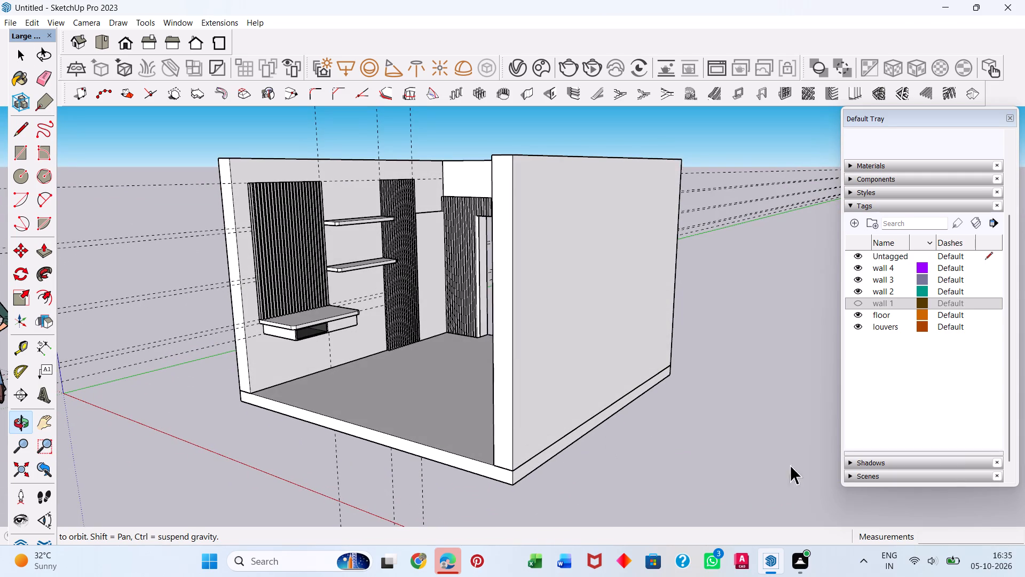
left_click(35, 22)
left_click(67, 128)
Place a horizontal guide line 3' above the floor on the inner face of the plain wall opposite the shelves.
middle_click_drag(376, 385, 530, 453)
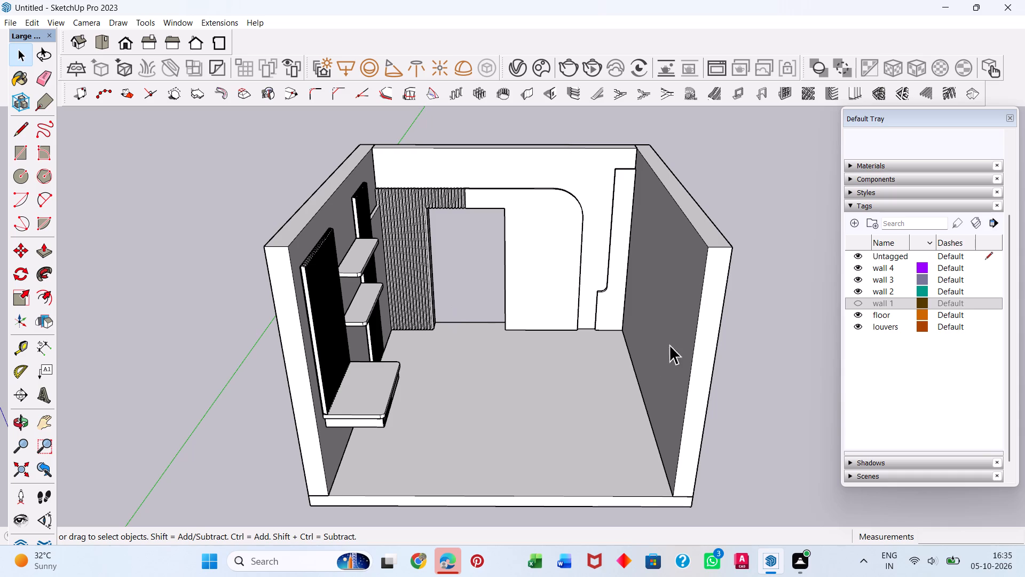
middle_click_drag(649, 350, 909, 375)
scroll(577, 234, "up", 3)
middle_click_drag(548, 252, 681, 323)
scroll(539, 287, "up", 1)
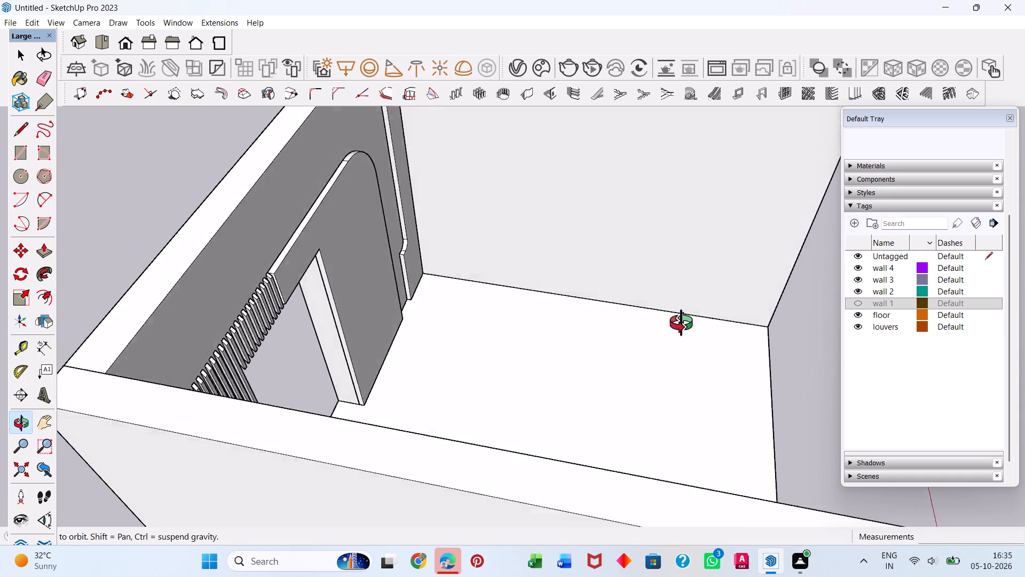
middle_click_drag(681, 323, 700, 323)
middle_click_drag(454, 269, 476, 254)
scroll(476, 218, "down", 1)
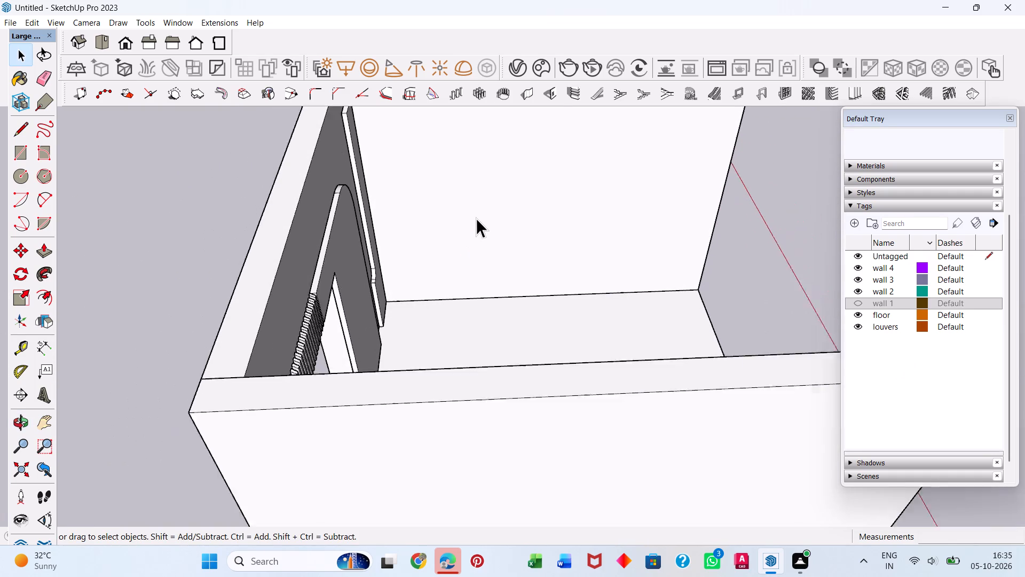
scroll(476, 218, "down", 6)
left_click(21, 339)
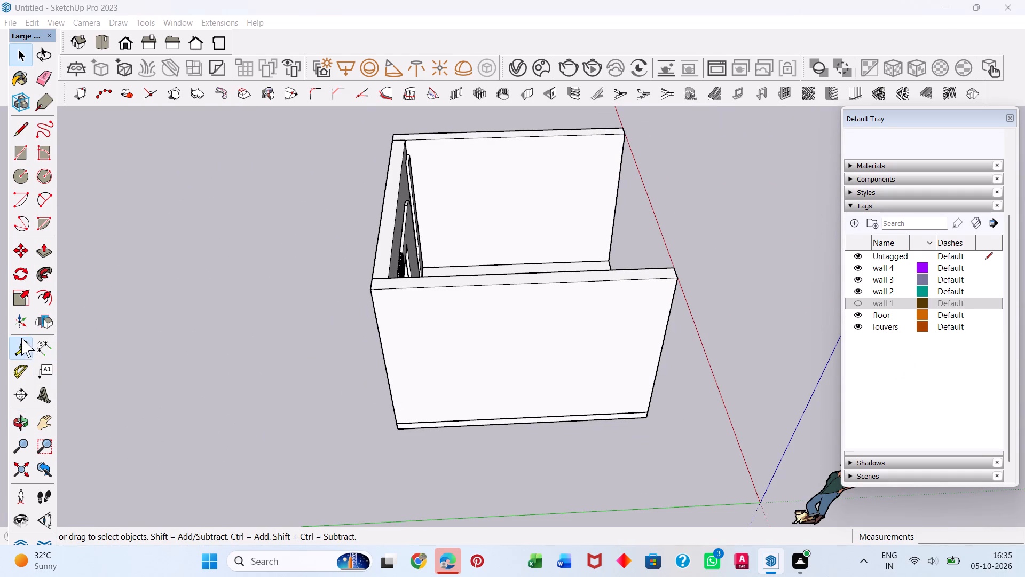
left_click(514, 262)
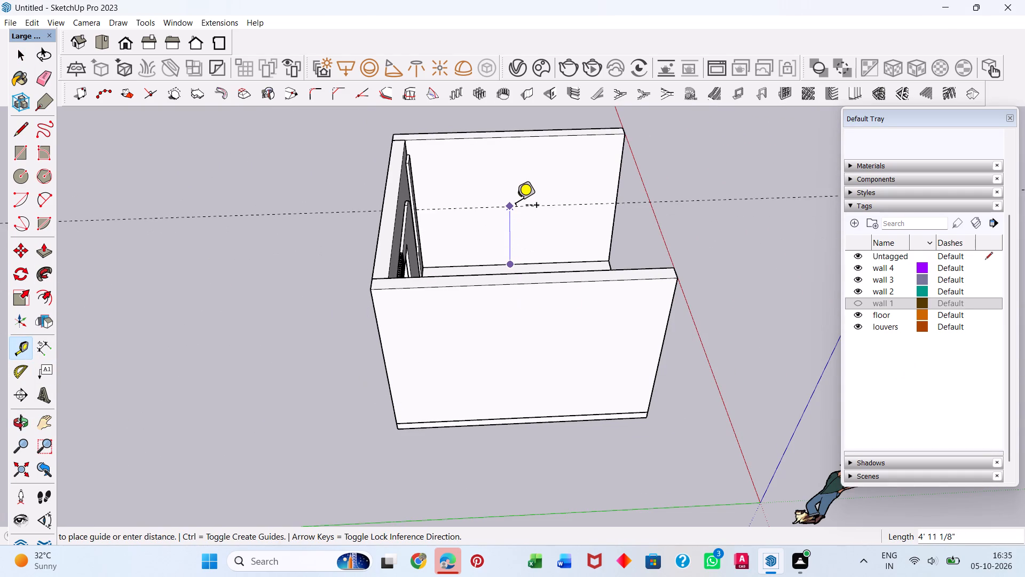
type("3'")
key("Return")
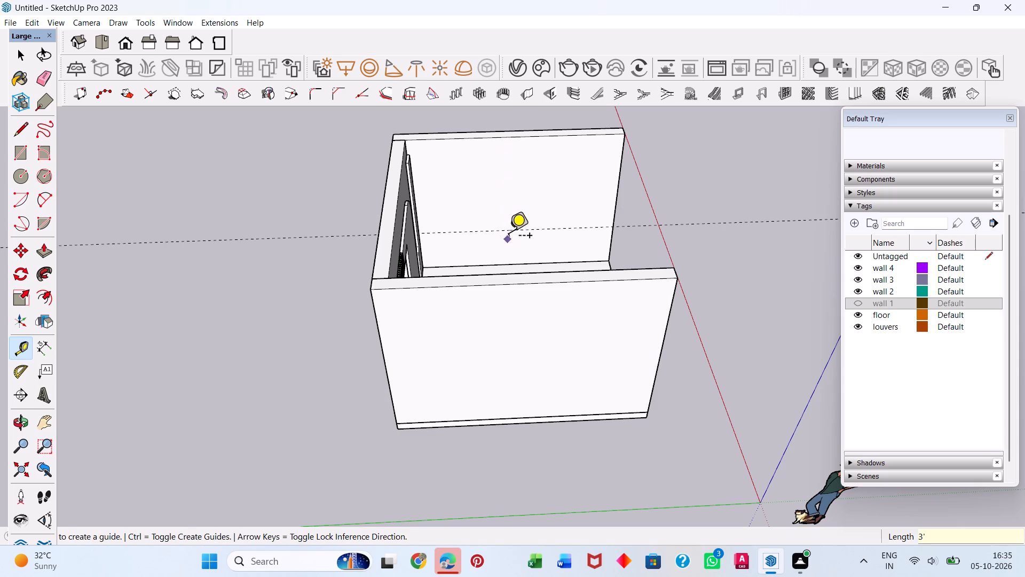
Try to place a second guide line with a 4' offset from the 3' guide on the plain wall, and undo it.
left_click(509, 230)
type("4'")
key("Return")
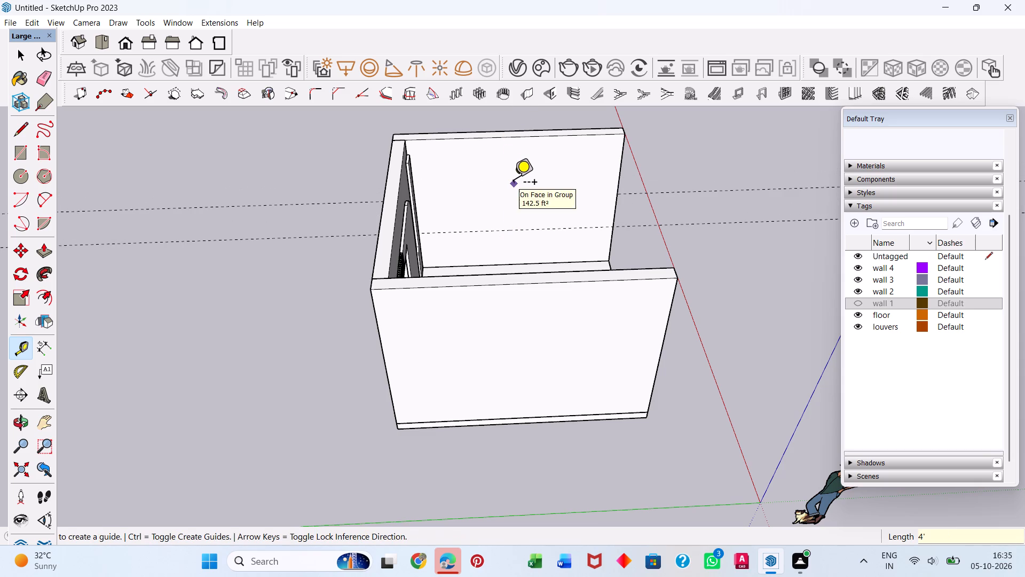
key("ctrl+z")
Place a horizontal guide line 4' above the 3' guide on the plain wall.
left_click(501, 230)
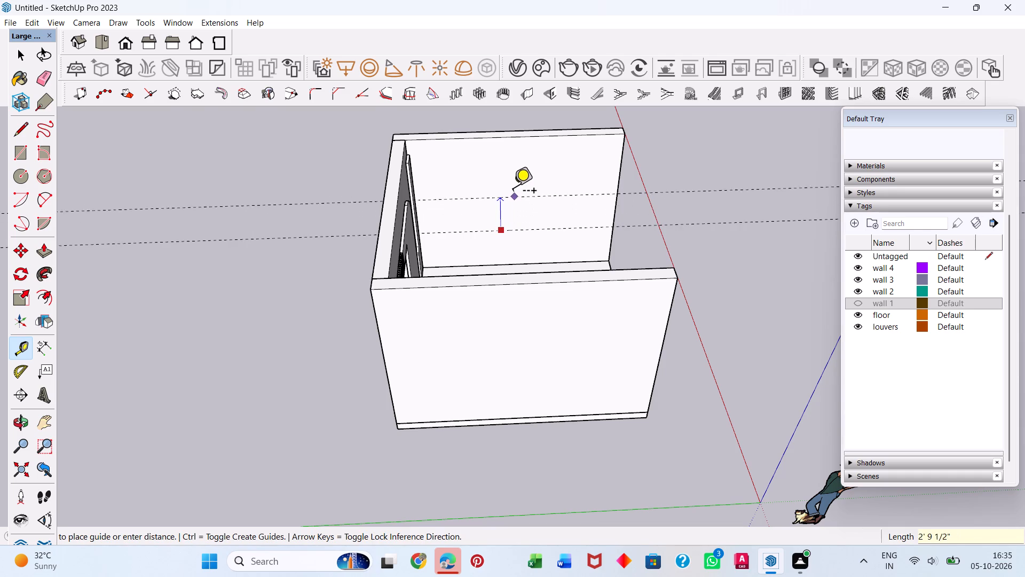
type("4'")
key("Return")
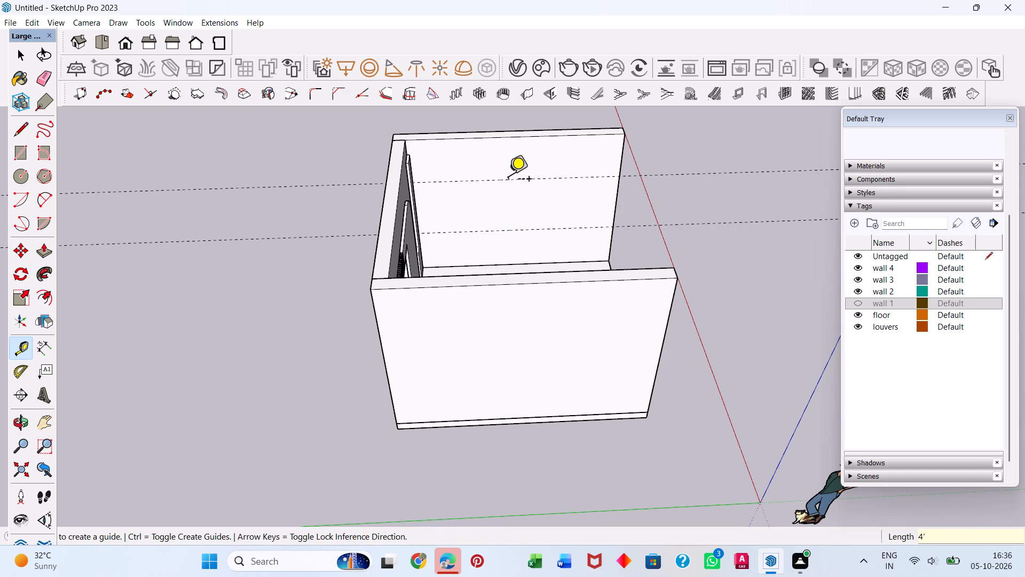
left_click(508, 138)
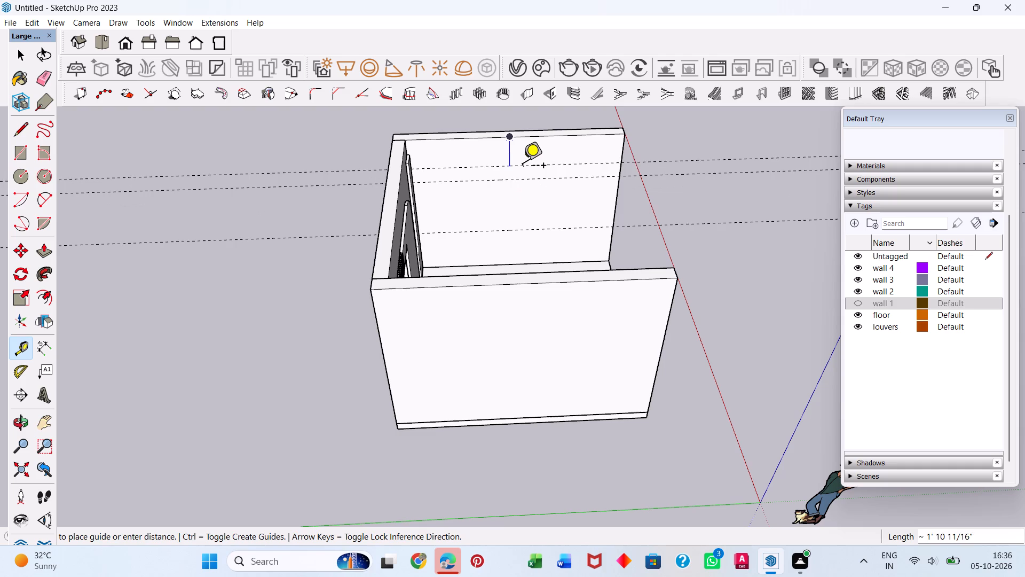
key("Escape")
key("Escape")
Place a vertical guide line through the middle of the plain wall's width and another 2' from it toward the doorway wall.
left_click(622, 167)
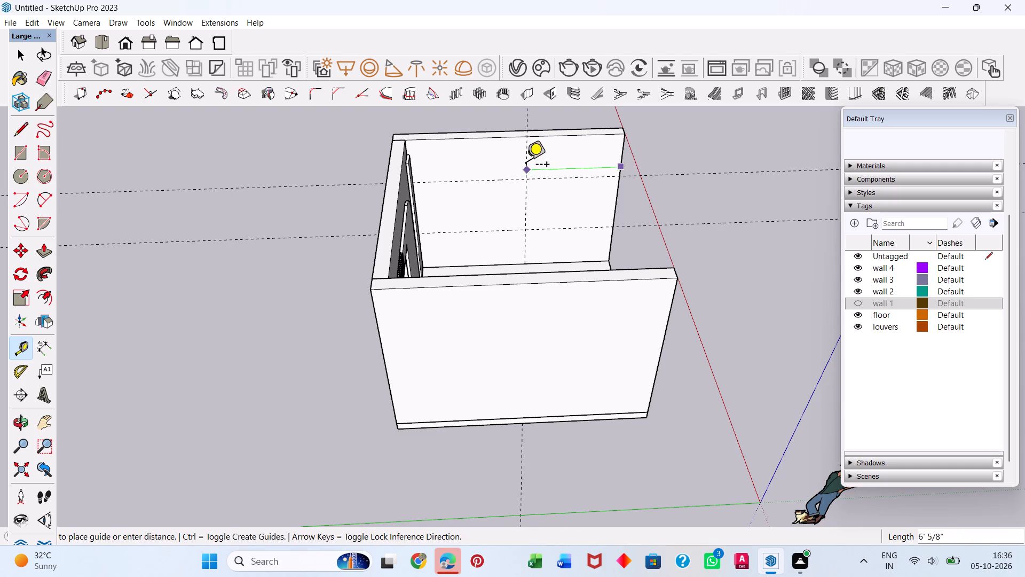
left_click(503, 138)
left_click(510, 195)
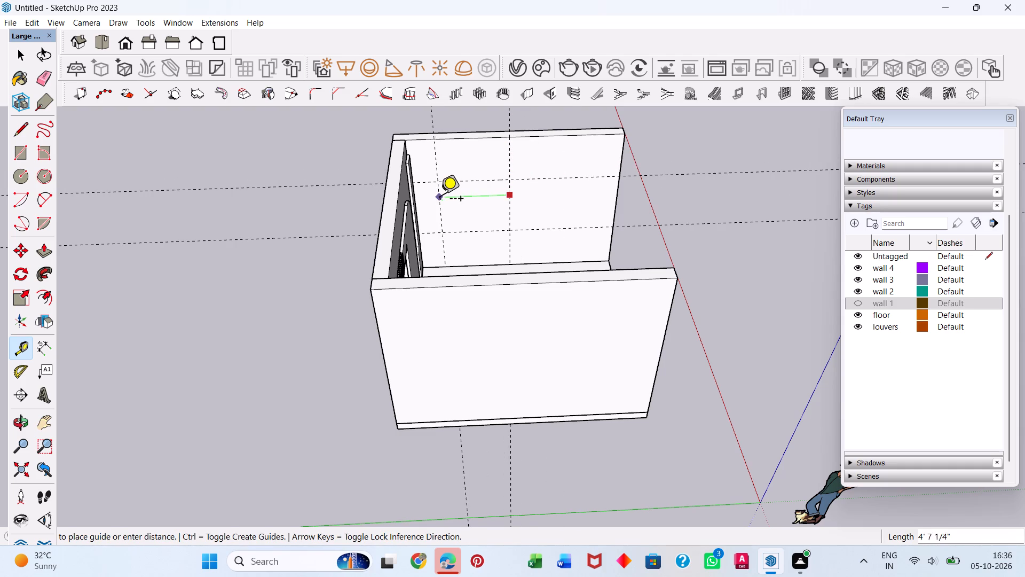
type("2'")
key("Return")
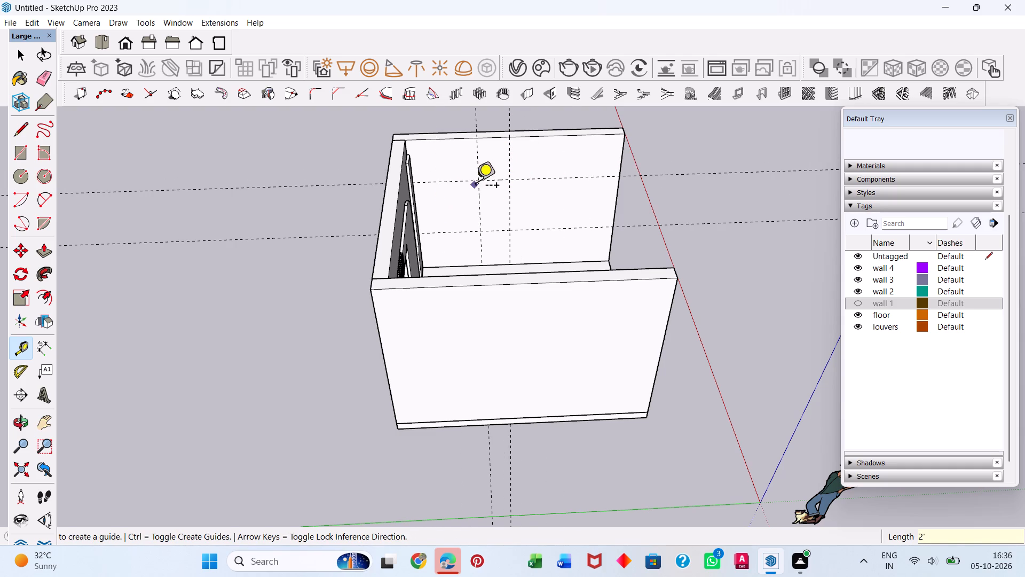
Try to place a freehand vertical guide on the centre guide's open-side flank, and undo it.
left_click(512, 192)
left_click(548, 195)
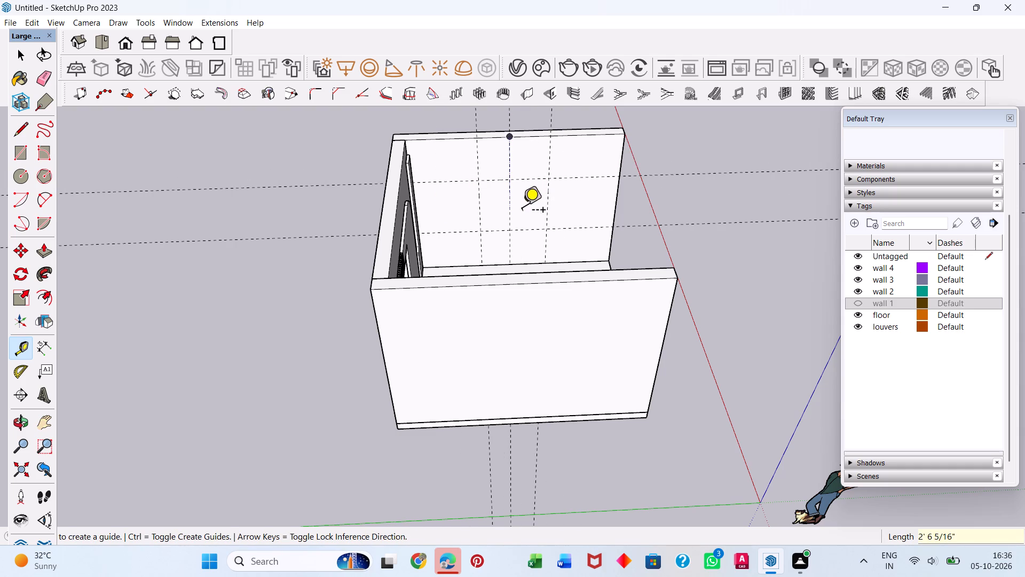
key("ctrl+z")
Place a vertical guide line 2' from the centre guide toward the open side of the room.
left_click(510, 209)
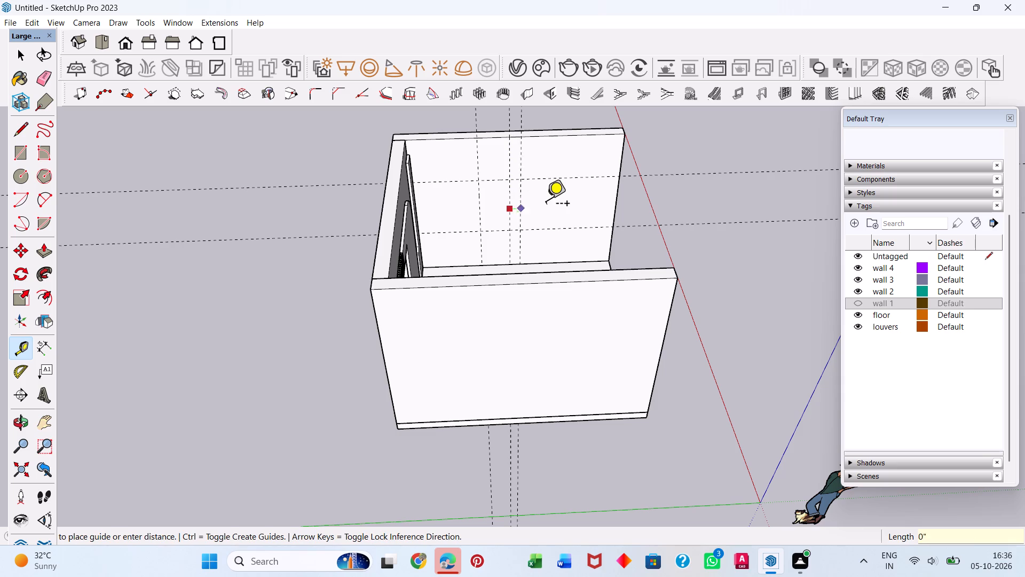
type("2'")
key("Return")
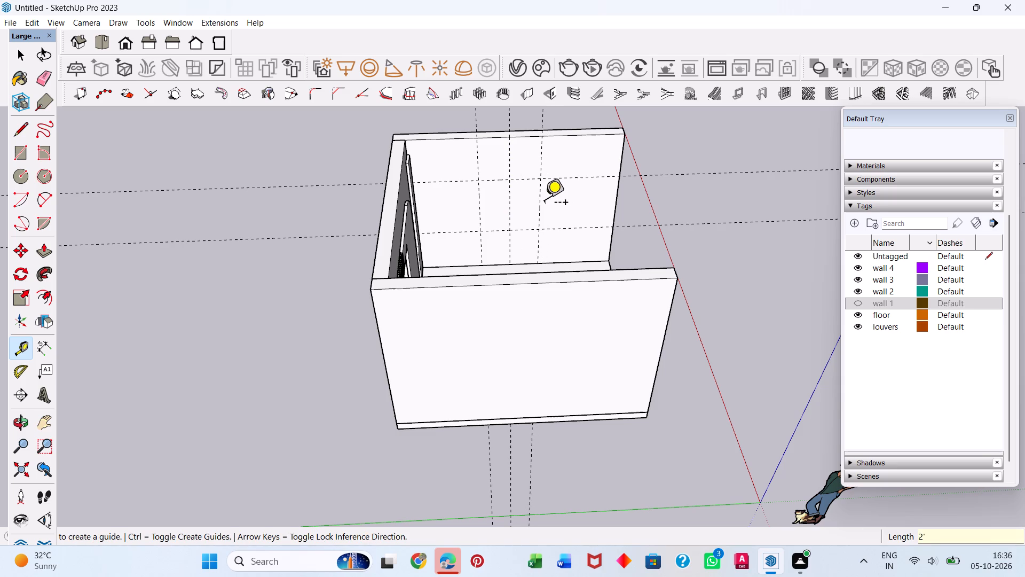
key("space")
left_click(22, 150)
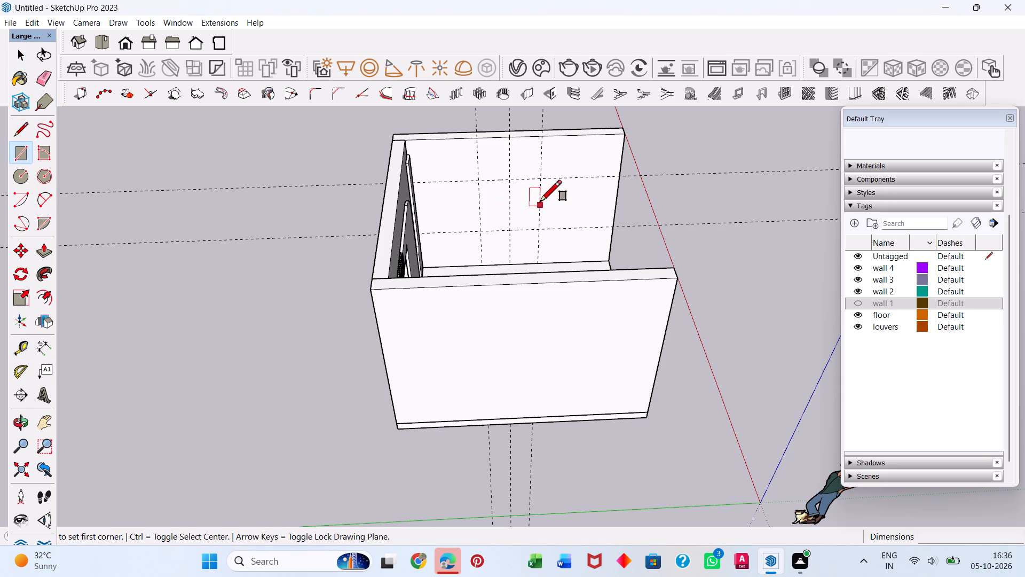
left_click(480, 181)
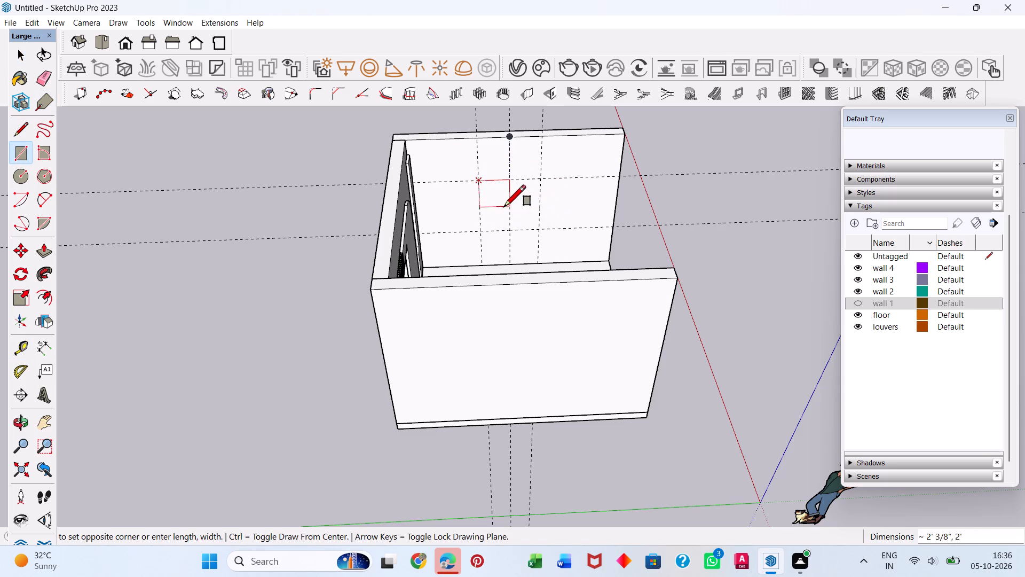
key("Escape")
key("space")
Open the plain wall group for editing and draw a 4' by 4' rectangle on its inner face between the outer guides.
triple_click(581, 213)
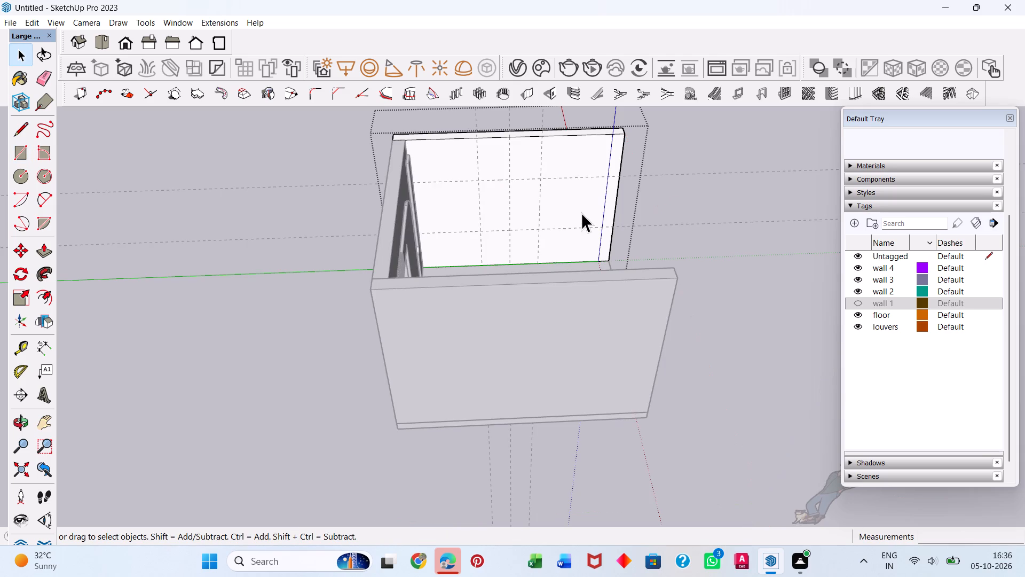
left_click(507, 206)
left_click(506, 203)
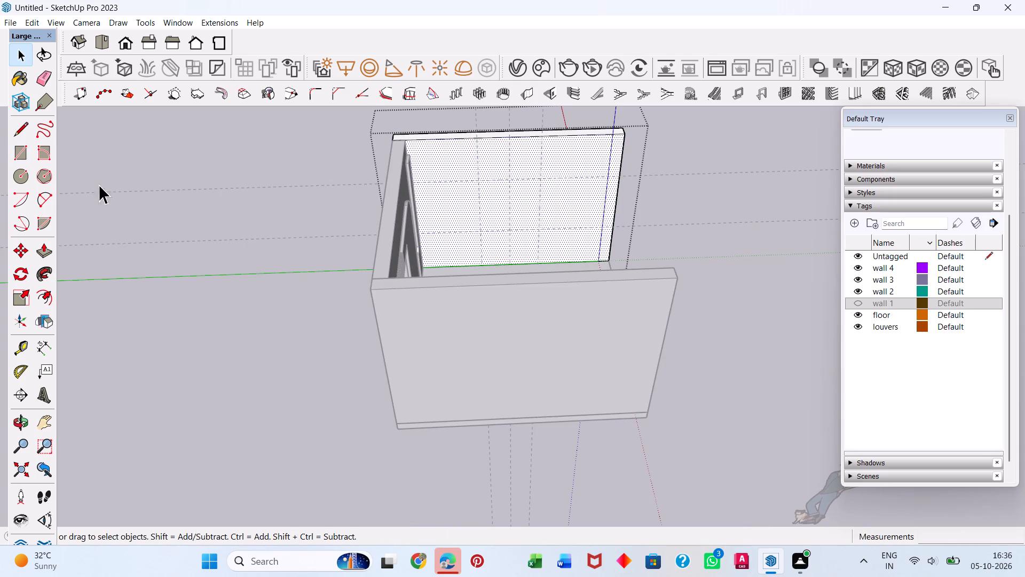
left_click(15, 153)
left_click(477, 182)
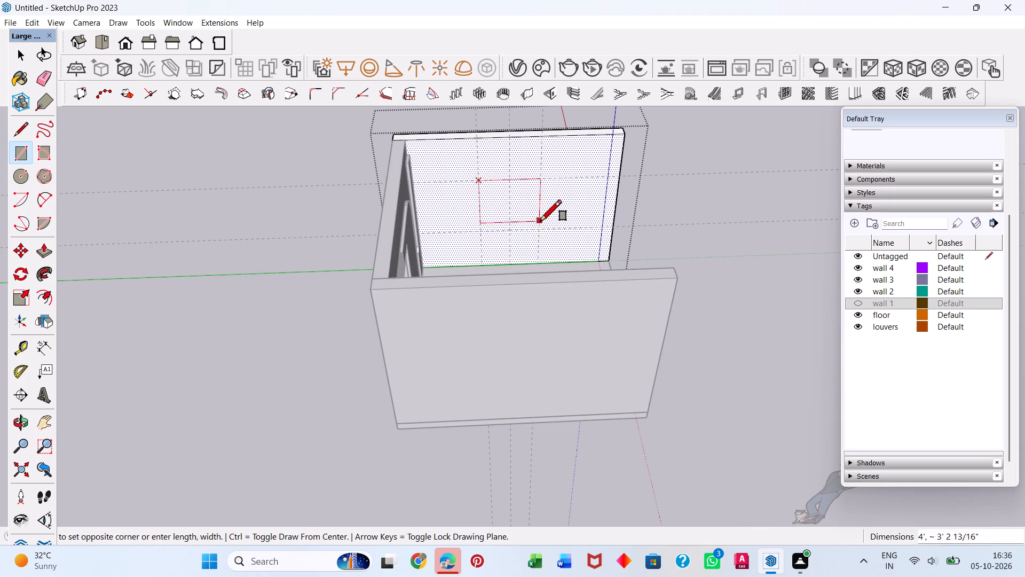
left_click(542, 228)
key("space")
Push the square face 9" through the wall to cut a window opening, and close the wall group.
double_click(506, 216)
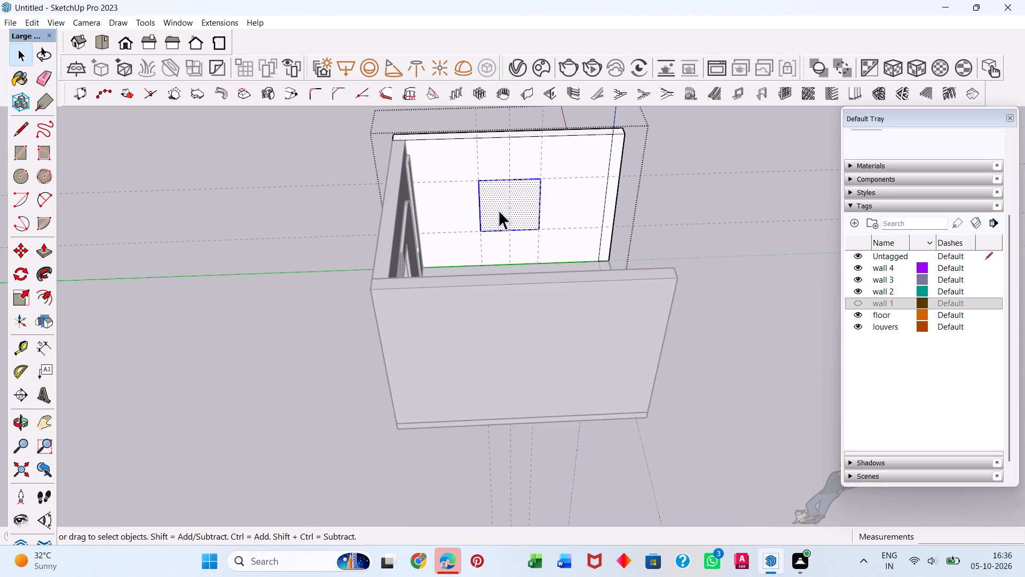
left_click(496, 208)
key("p")
left_click(503, 210)
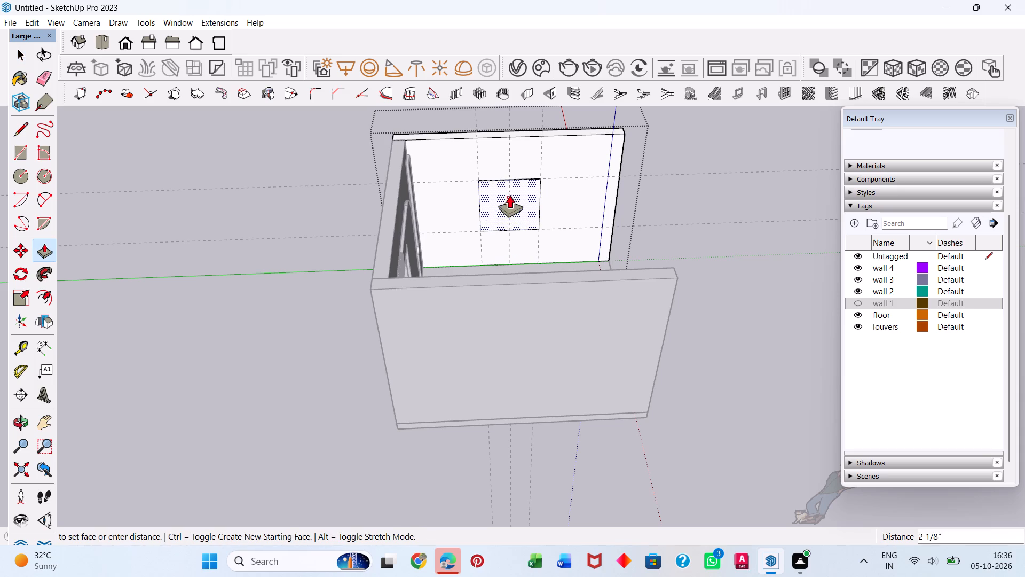
left_click(526, 188)
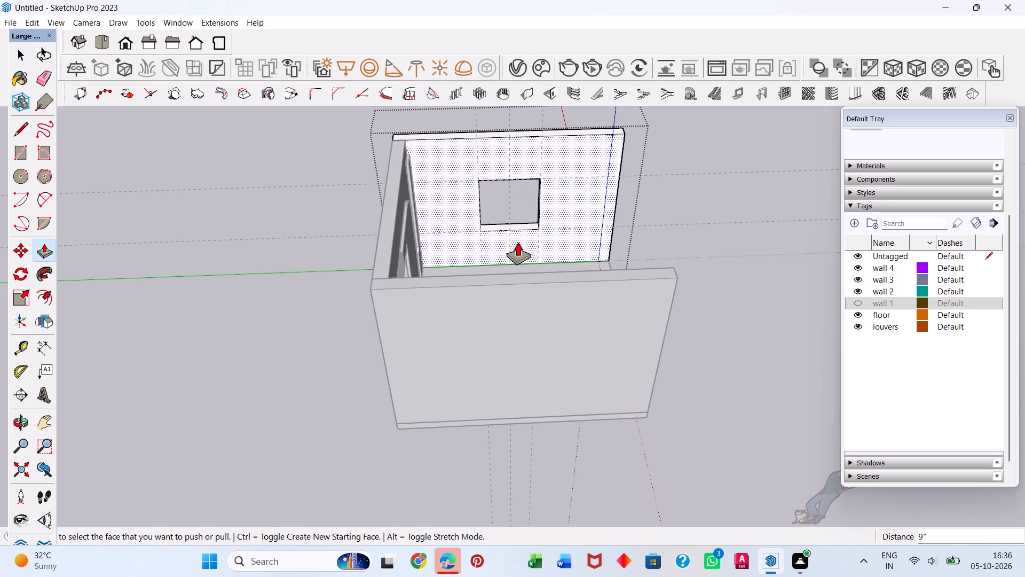
key("space")
left_click(691, 202)
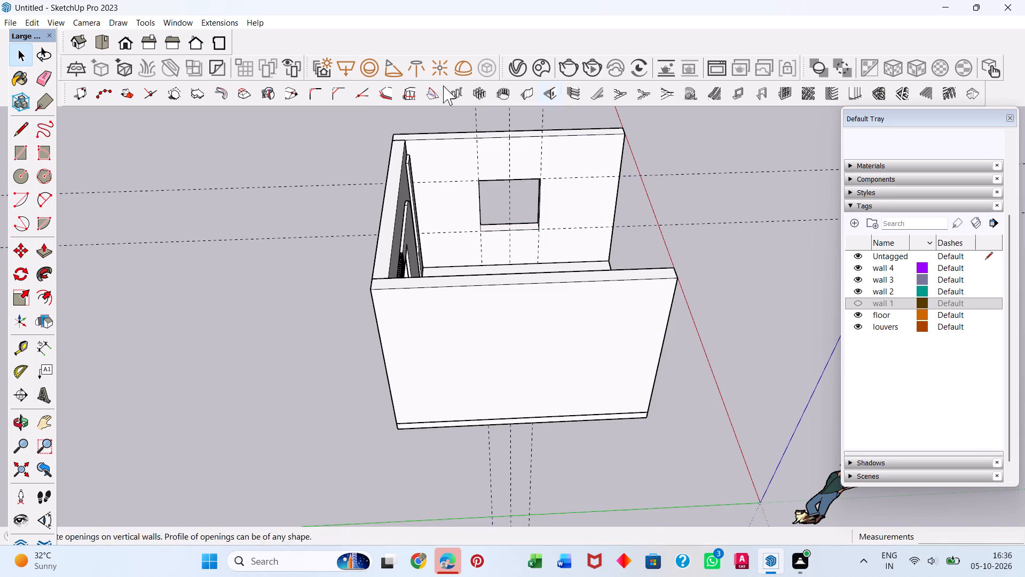
Delete all guide lines from the model.
left_click(35, 23)
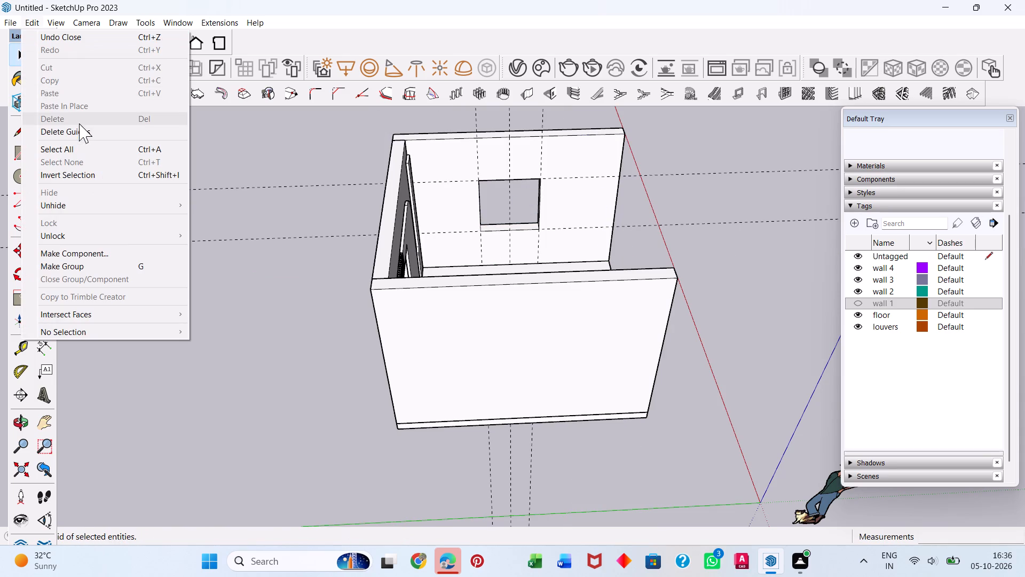
left_click(78, 132)
left_click(262, 236)
Examine the new window opening, its inner side faces and the whole room interior from several angles.
middle_click_drag(750, 313, 681, 281)
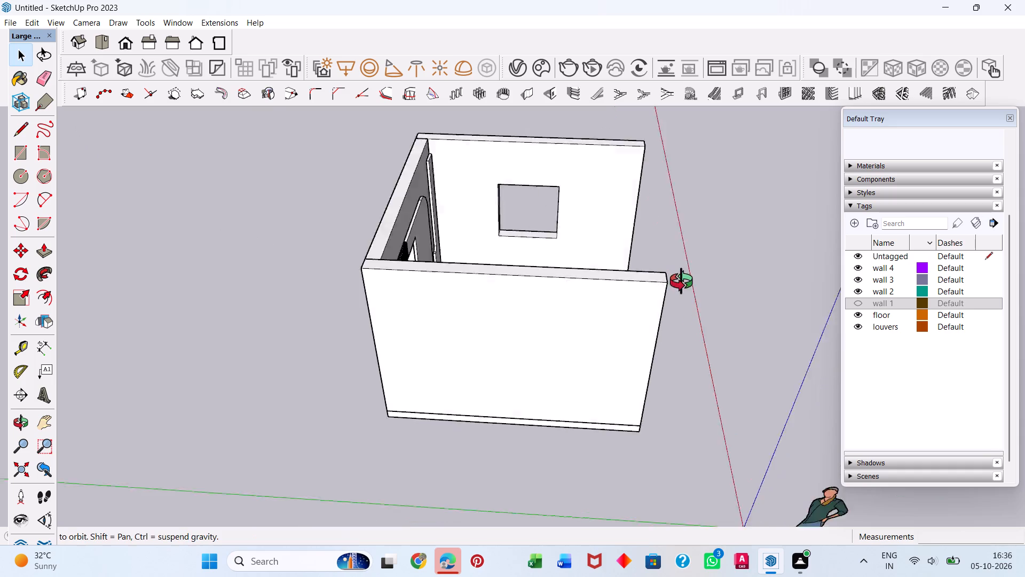
middle_click_drag(681, 281, 475, 196)
scroll(706, 282, "up", 9)
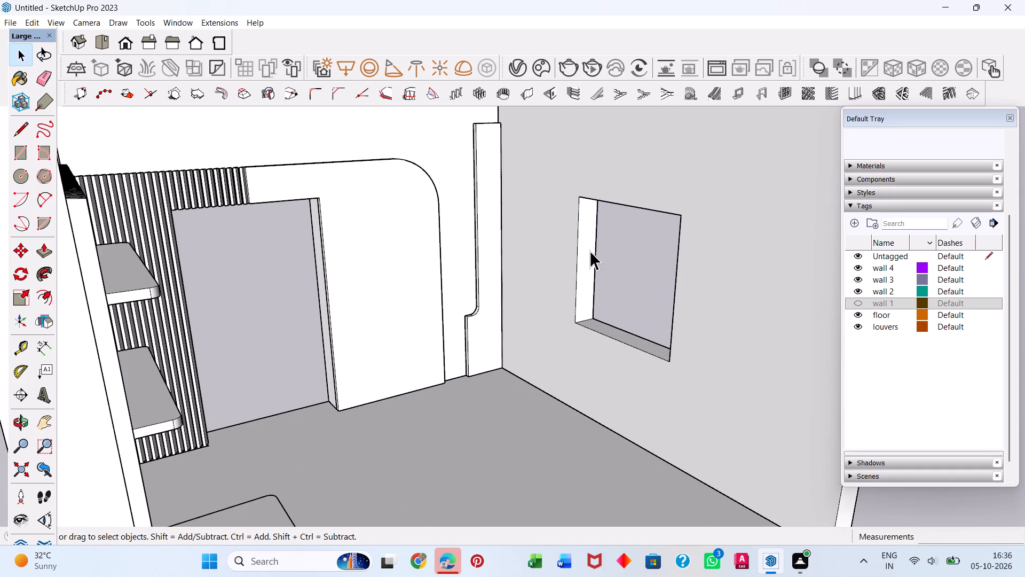
left_click(590, 251)
double_click(589, 251)
left_click(589, 251)
double_click(589, 251)
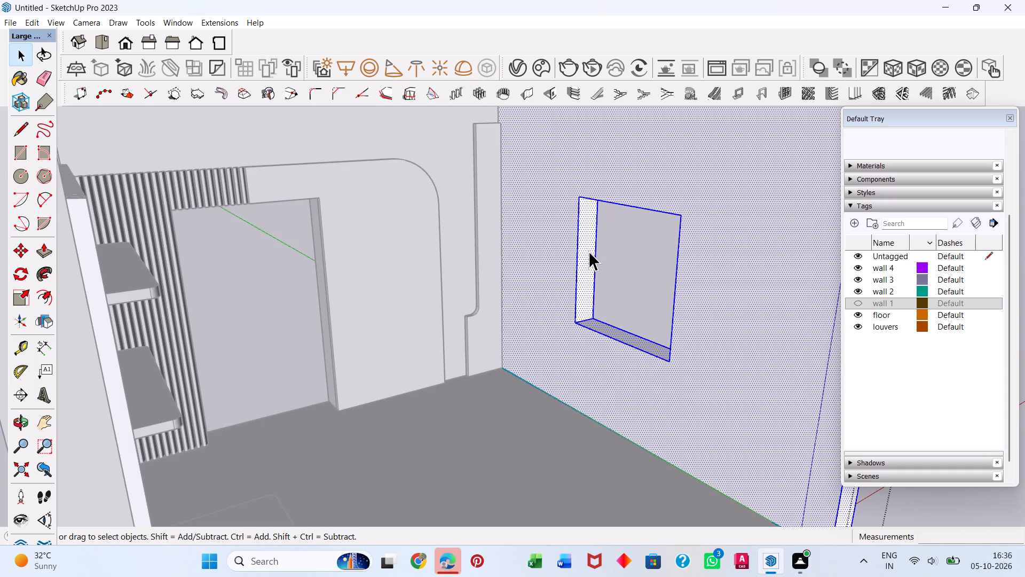
left_click(589, 251)
double_click(583, 252)
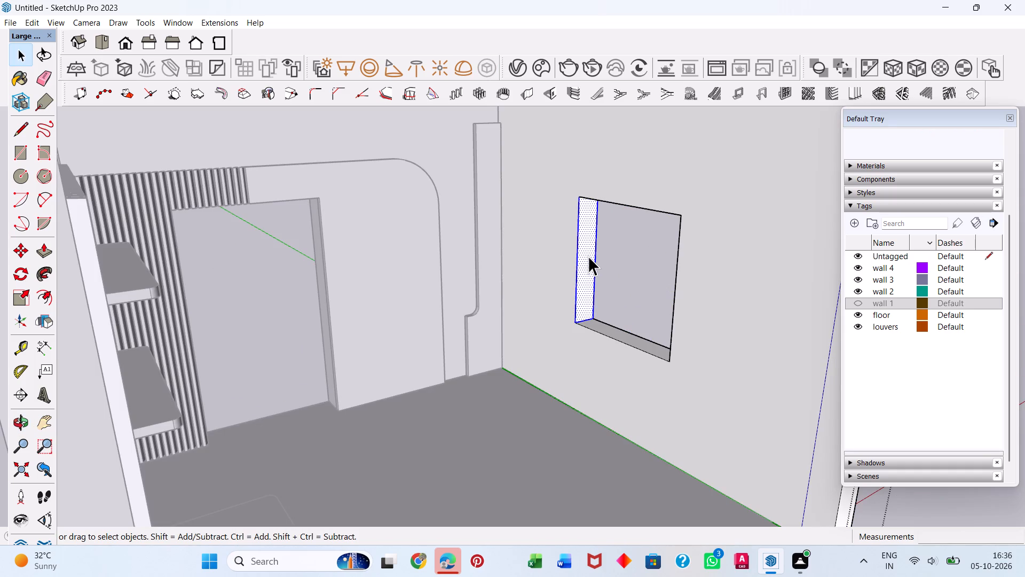
middle_click_drag(609, 241, 663, 209)
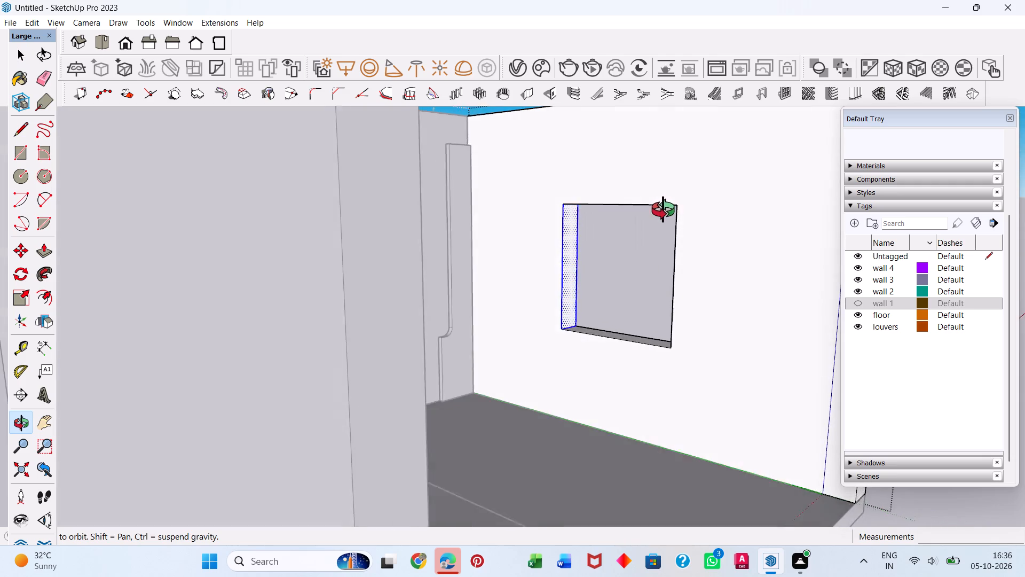
middle_click_drag(663, 209, 663, 214)
scroll(663, 214, "down", 7)
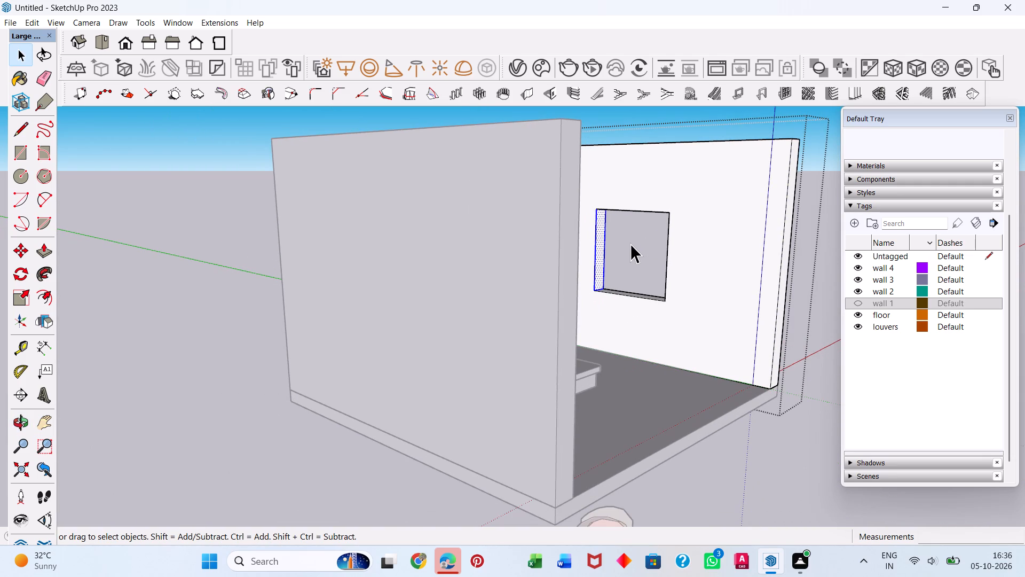
scroll(622, 253, "down", 4)
left_click(765, 471)
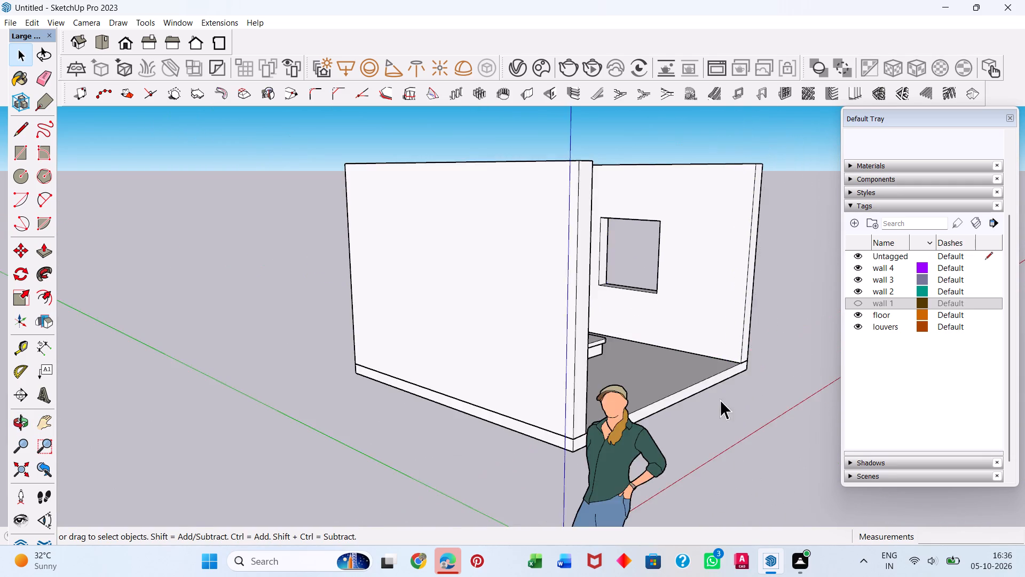
middle_click_drag(642, 404, 472, 419)
scroll(471, 419, "down", 1)
middle_click_drag(568, 354, 512, 353)
scroll(559, 353, "up", 3)
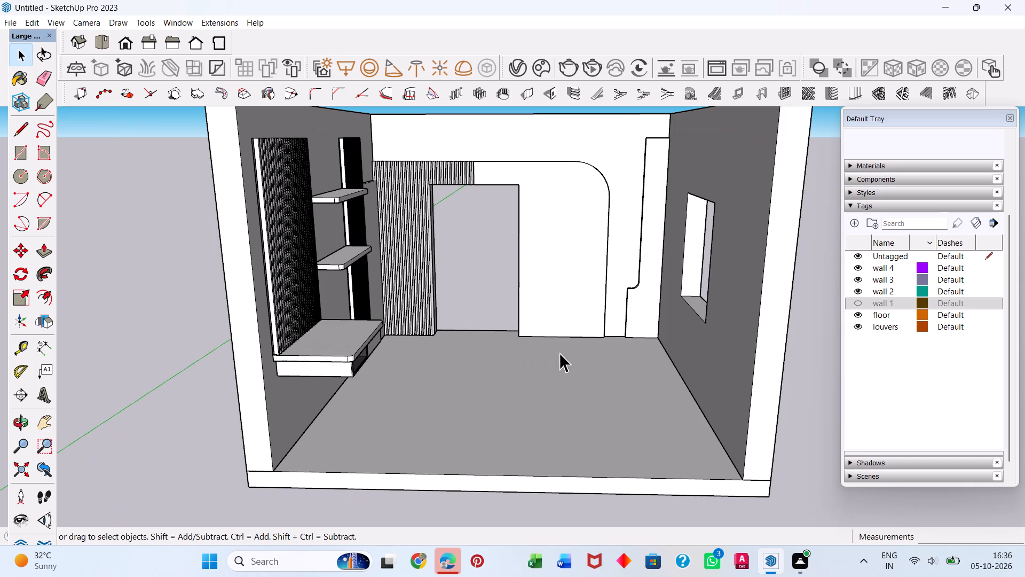
scroll(587, 346, "down", 2)
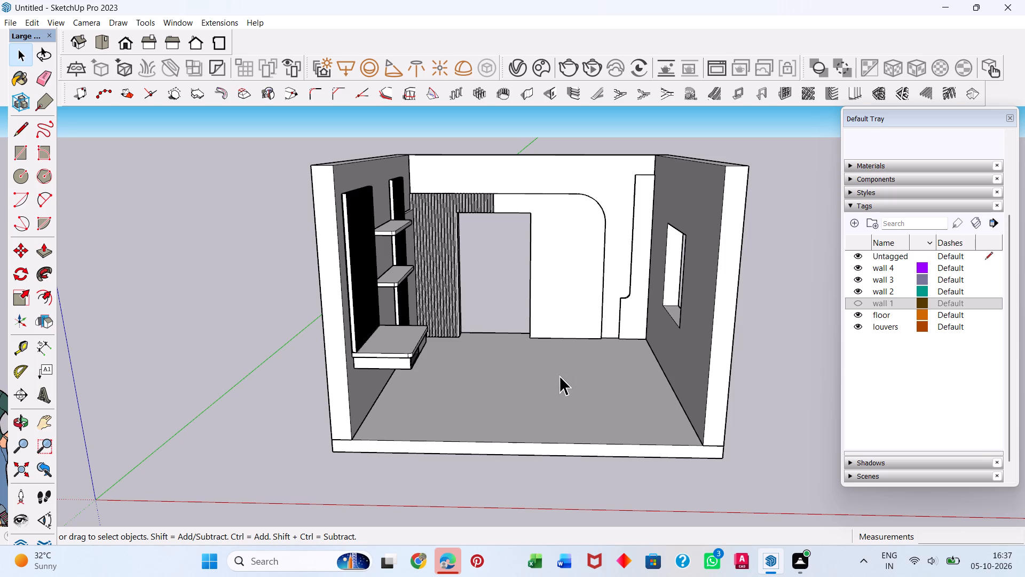
Display the Wood collection in the materials library.
left_click(870, 157)
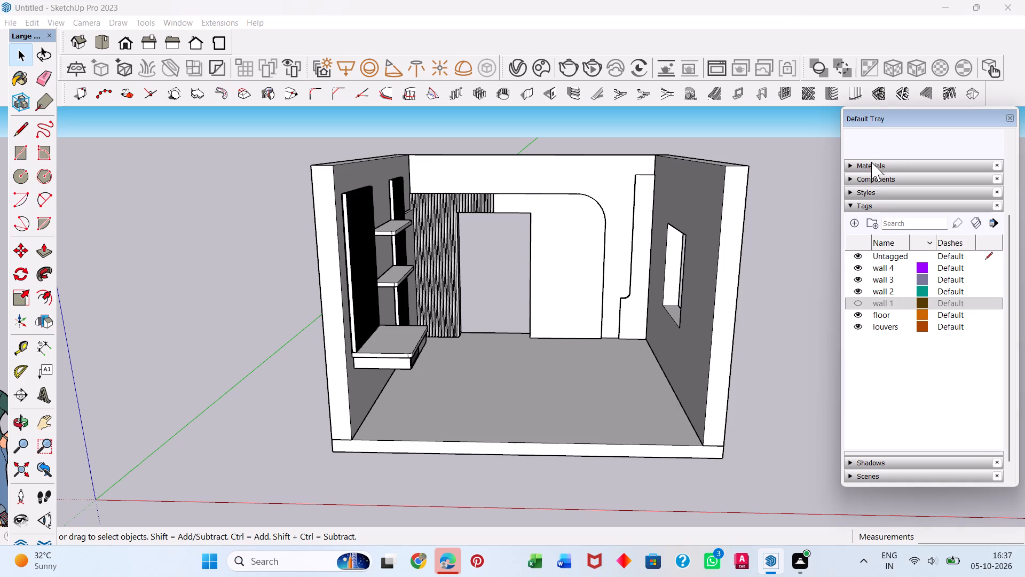
left_click(871, 166)
left_click(909, 165)
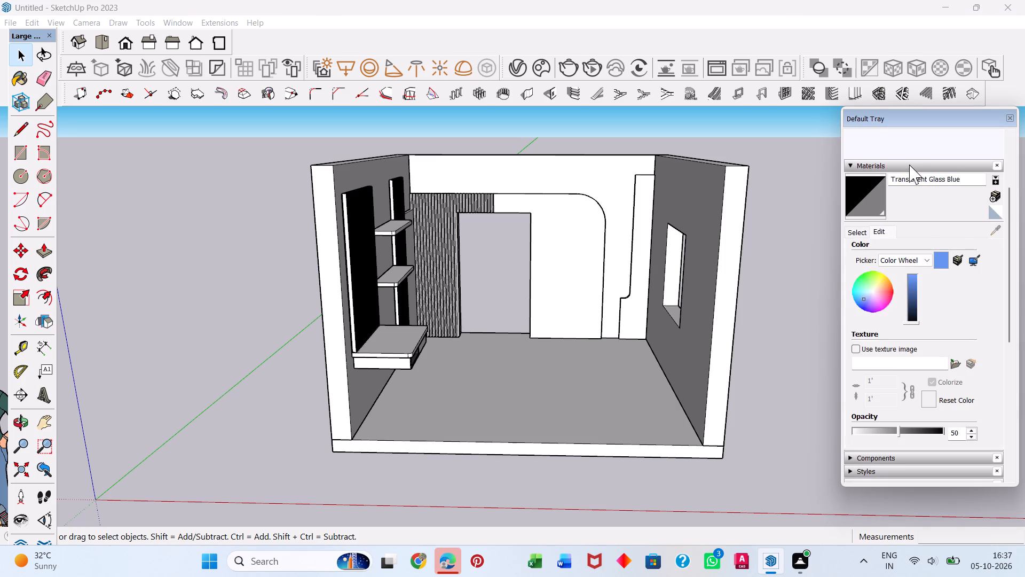
left_click(864, 165)
left_click(864, 232)
left_click(917, 249)
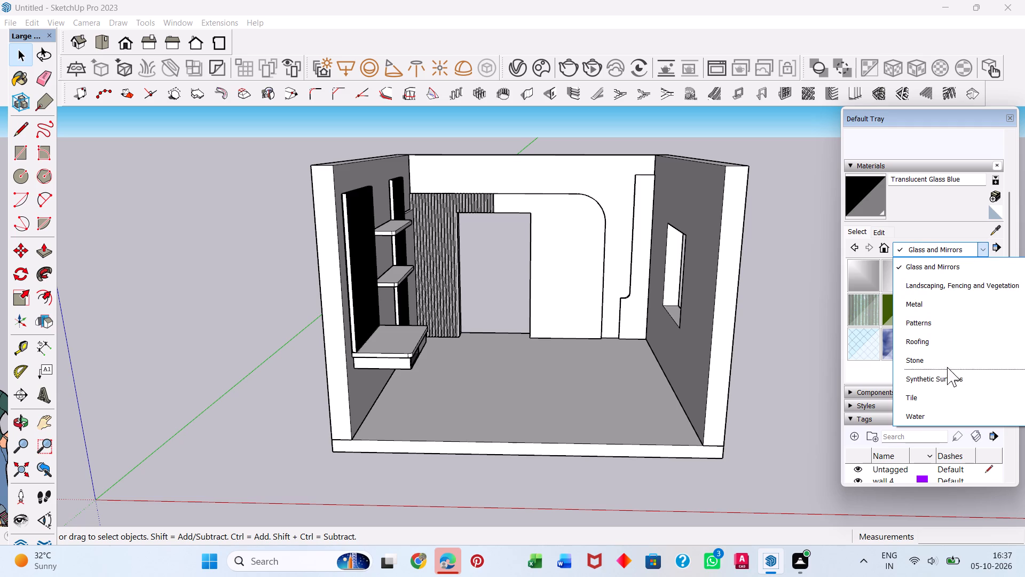
scroll(926, 323, "down", 6)
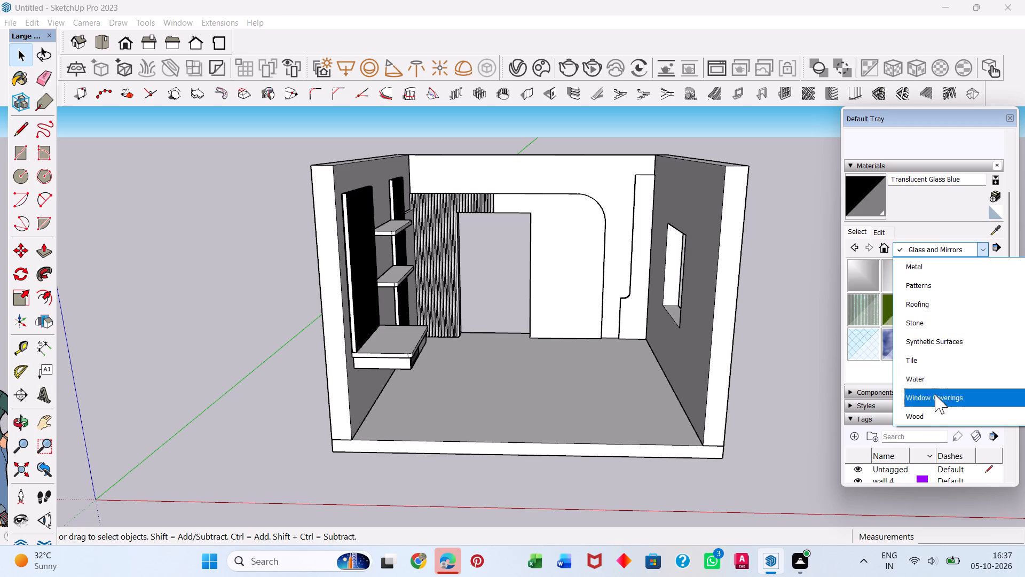
left_click(926, 413)
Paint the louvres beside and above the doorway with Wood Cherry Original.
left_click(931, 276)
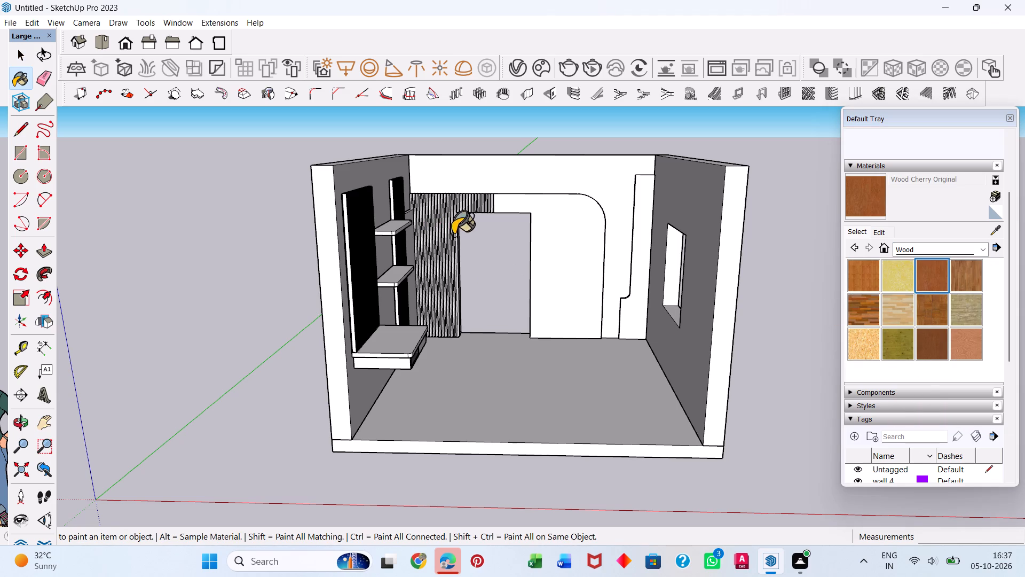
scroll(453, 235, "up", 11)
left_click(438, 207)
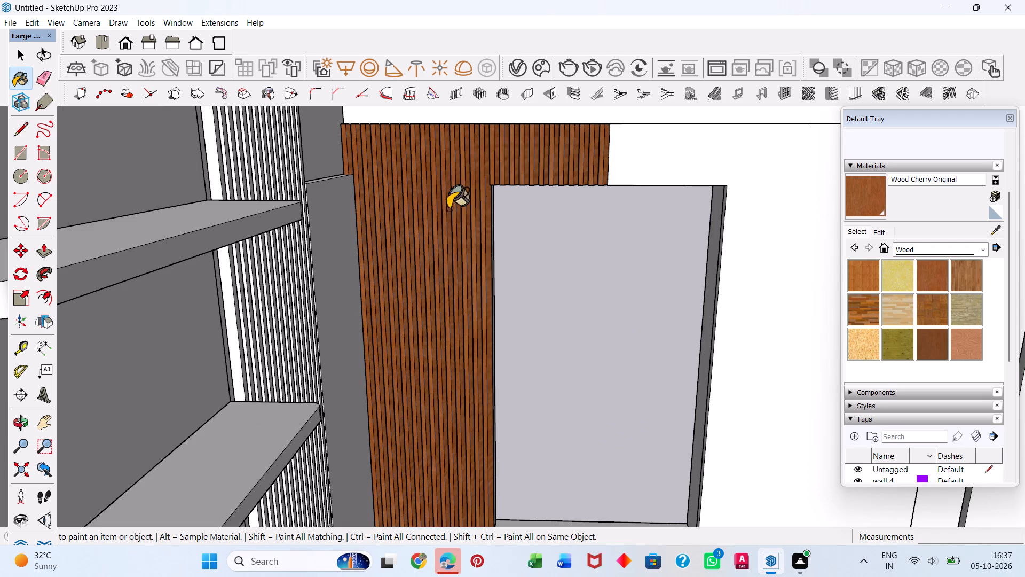
Paint the doorway louvres and the adjoining round-cornered panel with Wood Veneer 01.
left_click(933, 345)
left_click(448, 199)
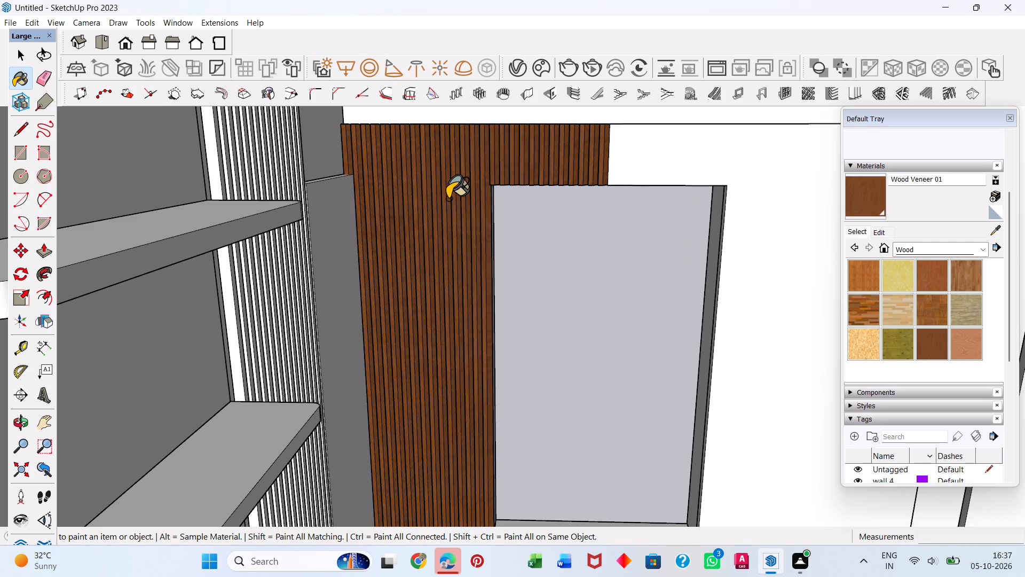
left_click(759, 185)
scroll(594, 197, "down", 6)
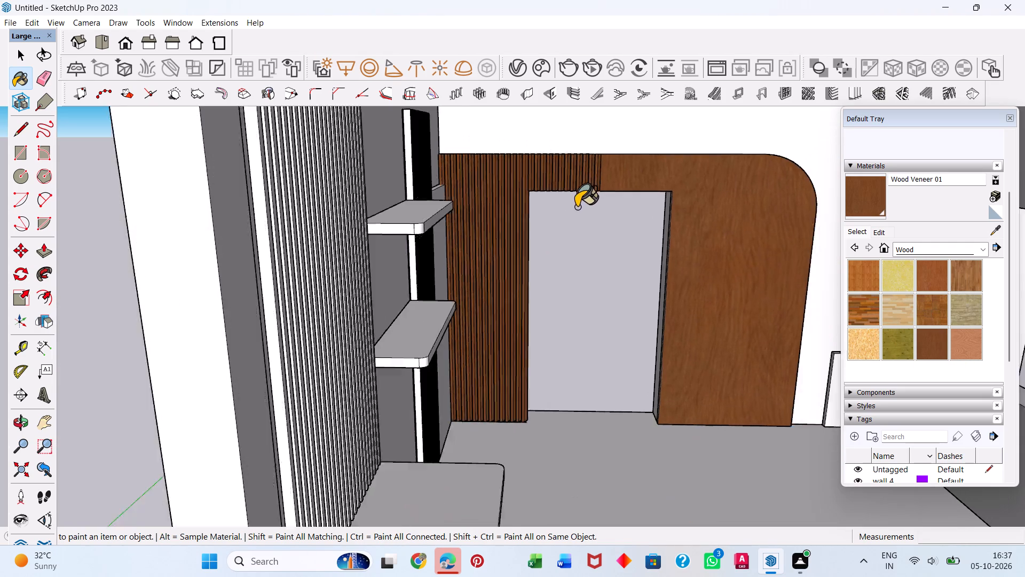
Paint the notched panel, both louvre sets on the shelf wall and the plain panel beside them with Wood Veneer 01.
scroll(576, 207, "down", 5)
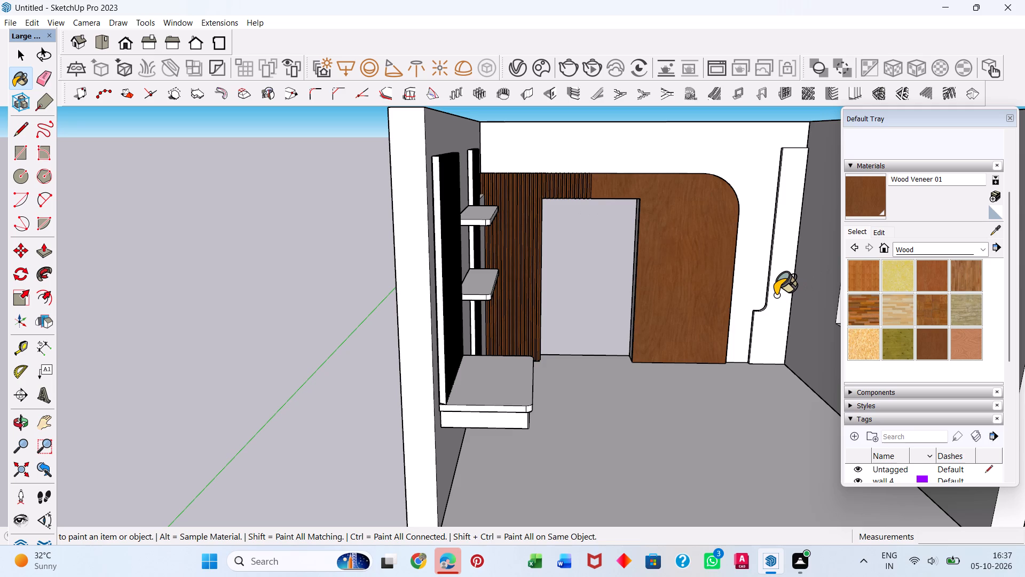
left_click(774, 295)
middle_click_drag(708, 301, 430, 319)
middle_click_drag(479, 331, 529, 360)
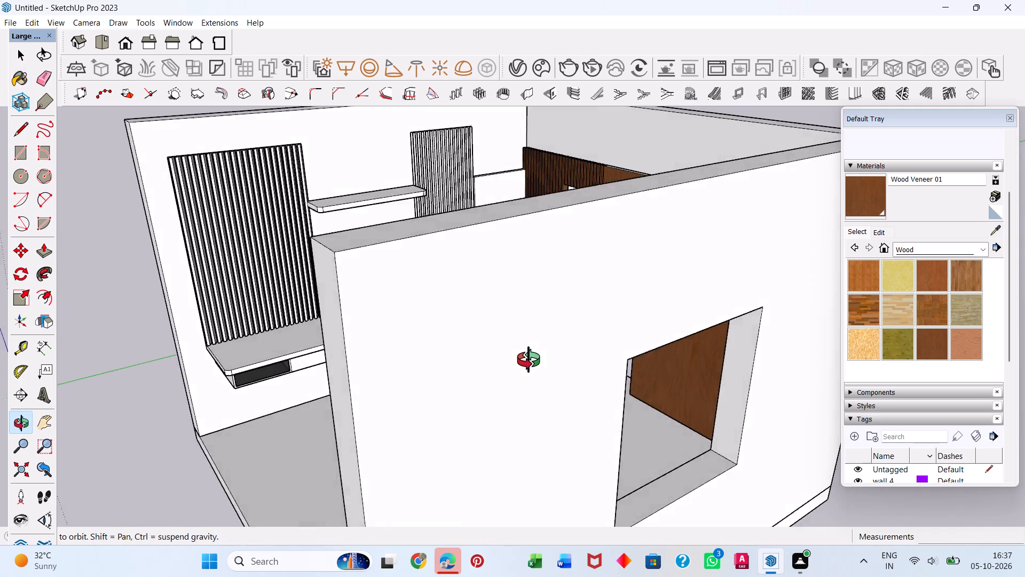
middle_click_drag(529, 360, 559, 364)
left_click(406, 158)
left_click(182, 268)
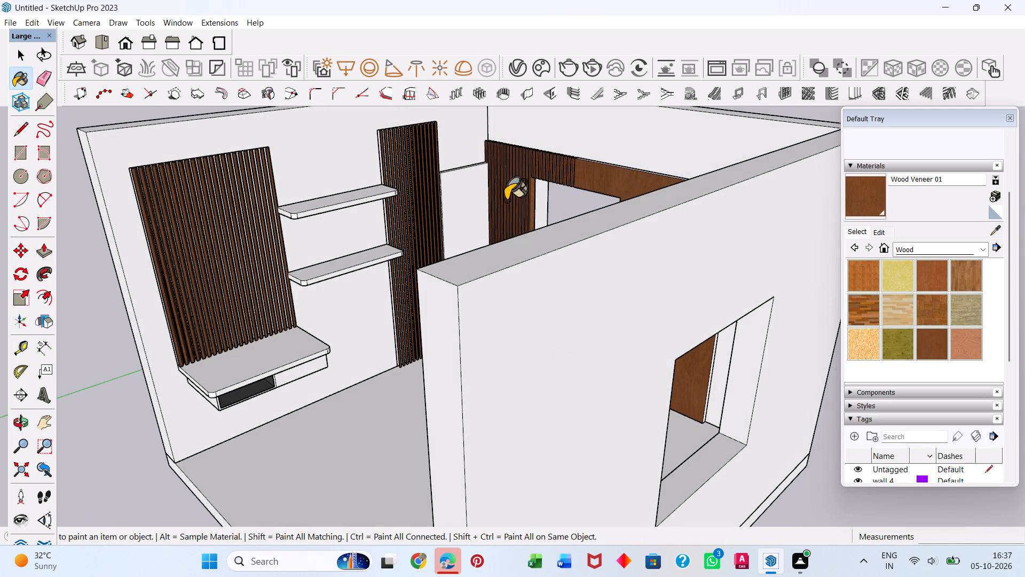
left_click(475, 213)
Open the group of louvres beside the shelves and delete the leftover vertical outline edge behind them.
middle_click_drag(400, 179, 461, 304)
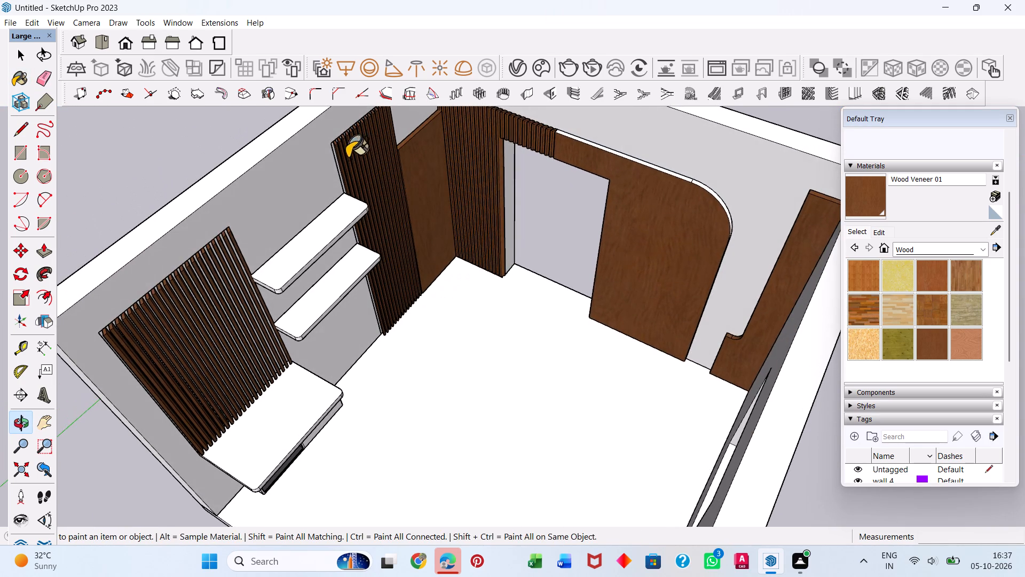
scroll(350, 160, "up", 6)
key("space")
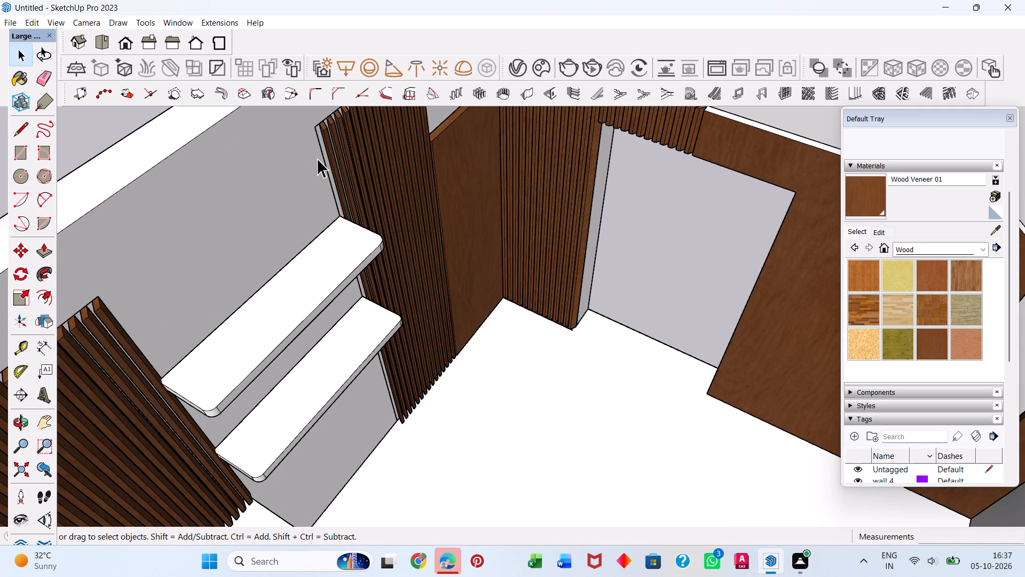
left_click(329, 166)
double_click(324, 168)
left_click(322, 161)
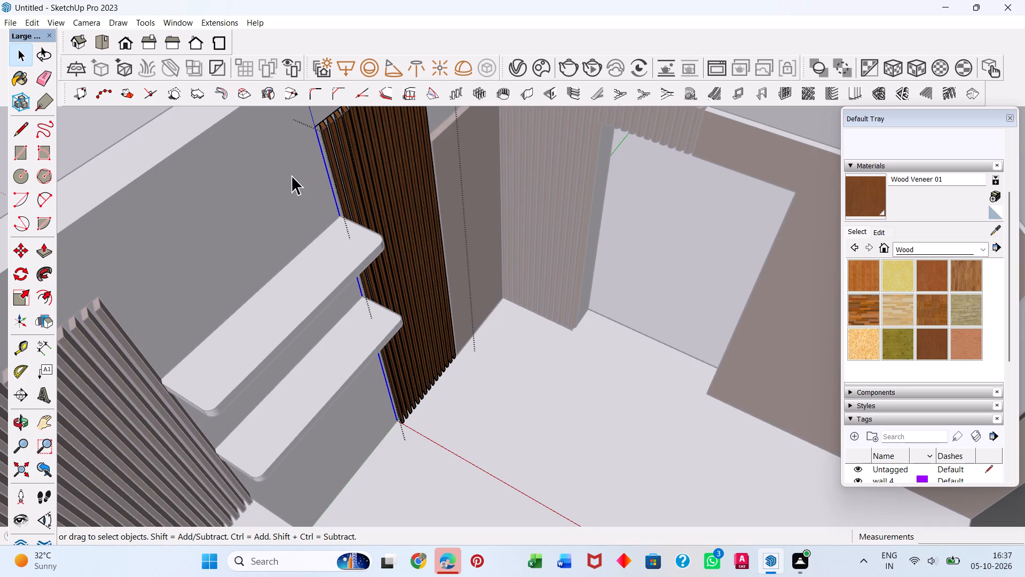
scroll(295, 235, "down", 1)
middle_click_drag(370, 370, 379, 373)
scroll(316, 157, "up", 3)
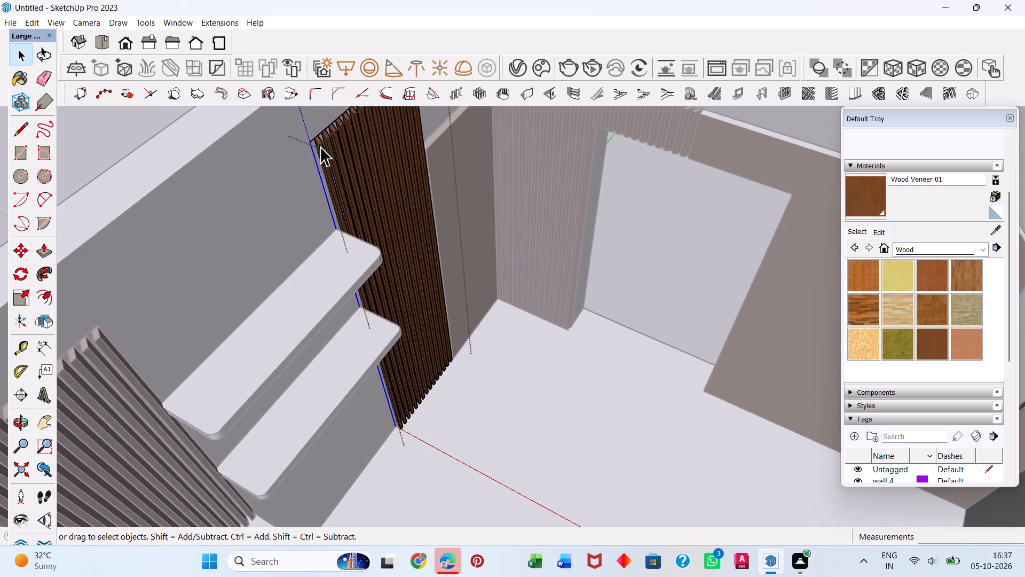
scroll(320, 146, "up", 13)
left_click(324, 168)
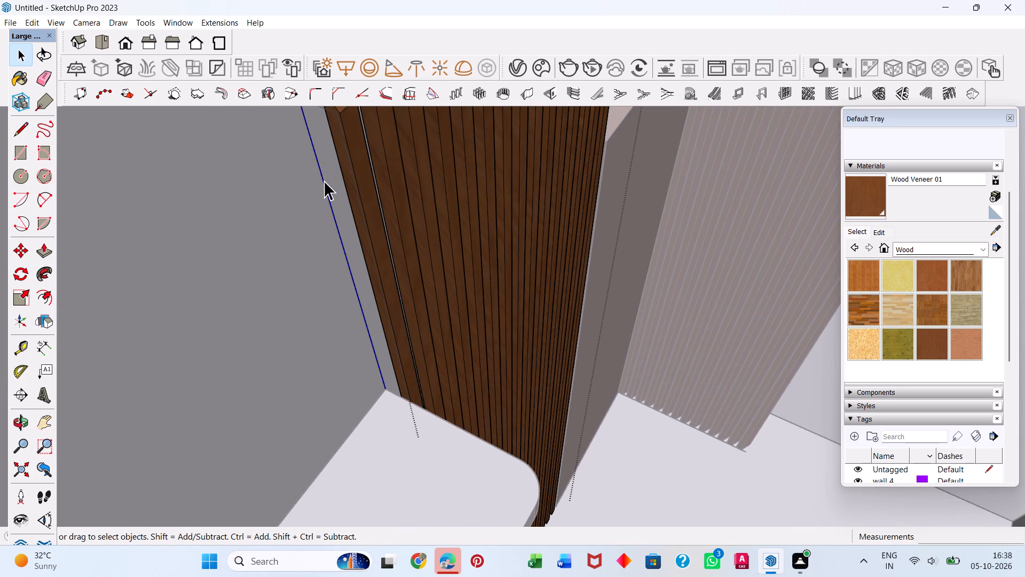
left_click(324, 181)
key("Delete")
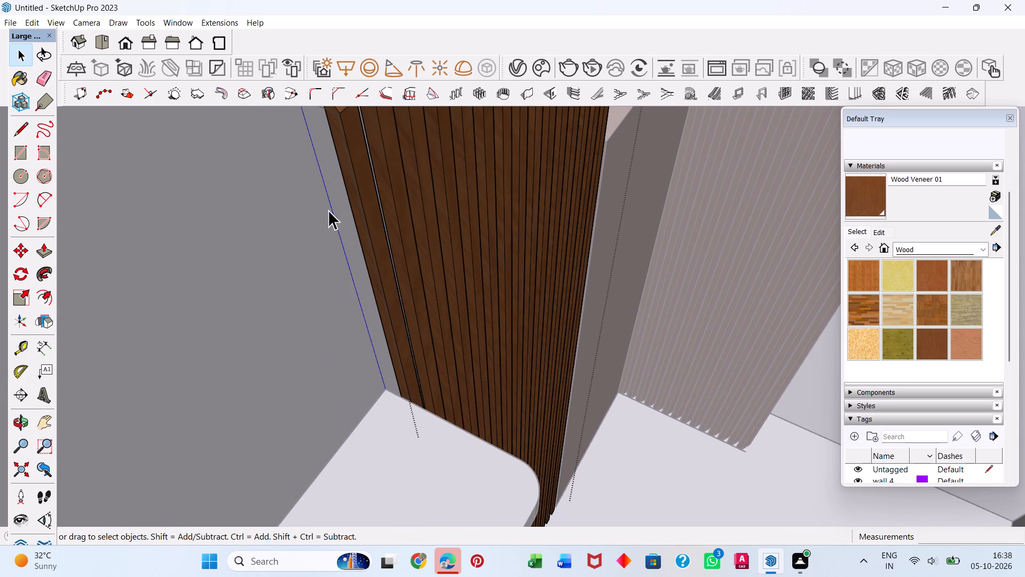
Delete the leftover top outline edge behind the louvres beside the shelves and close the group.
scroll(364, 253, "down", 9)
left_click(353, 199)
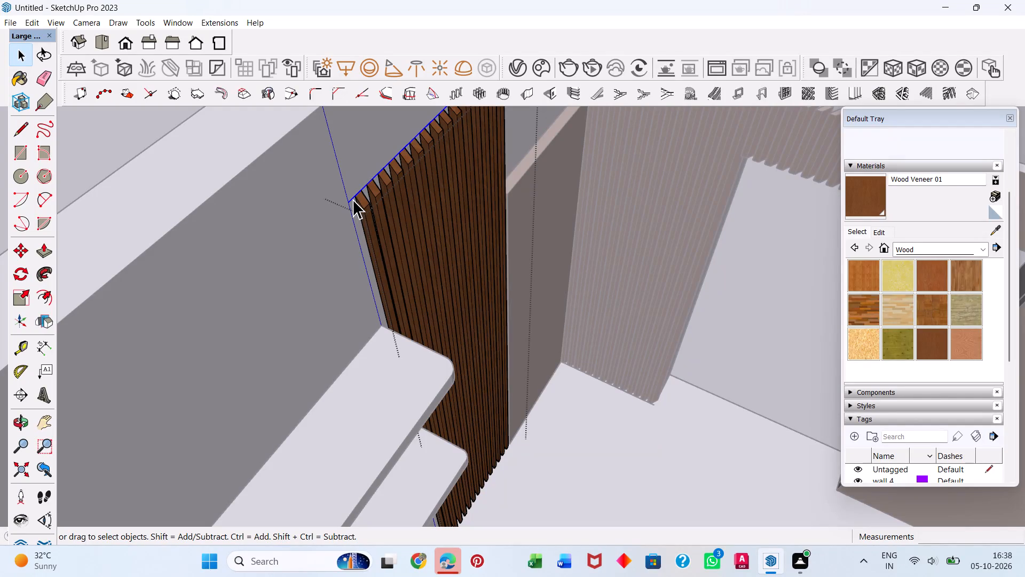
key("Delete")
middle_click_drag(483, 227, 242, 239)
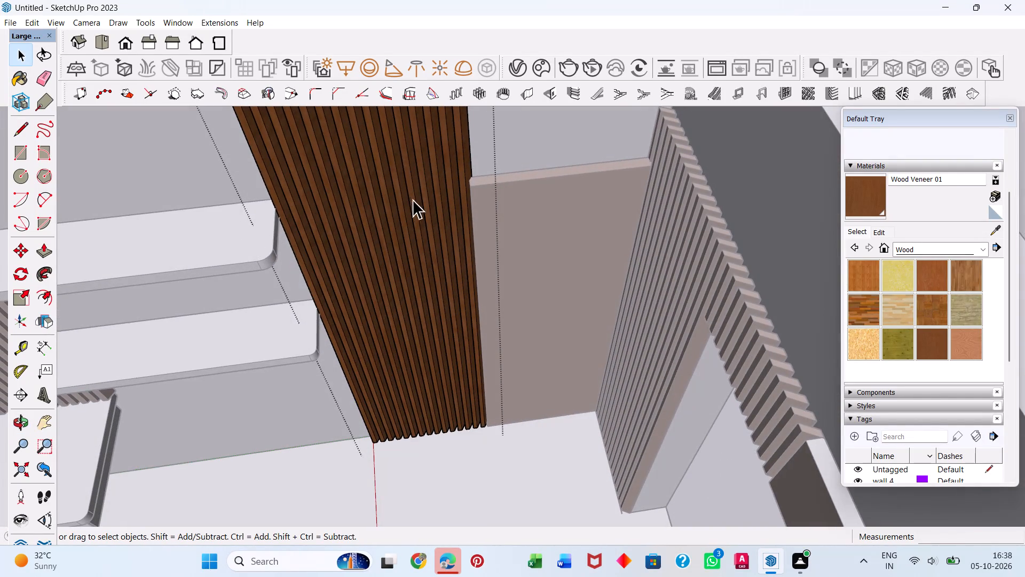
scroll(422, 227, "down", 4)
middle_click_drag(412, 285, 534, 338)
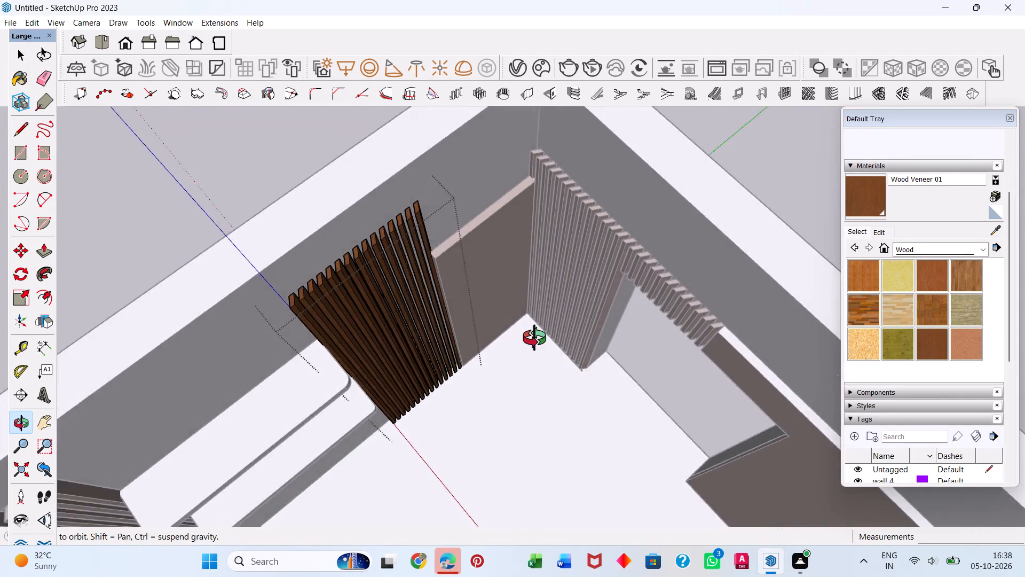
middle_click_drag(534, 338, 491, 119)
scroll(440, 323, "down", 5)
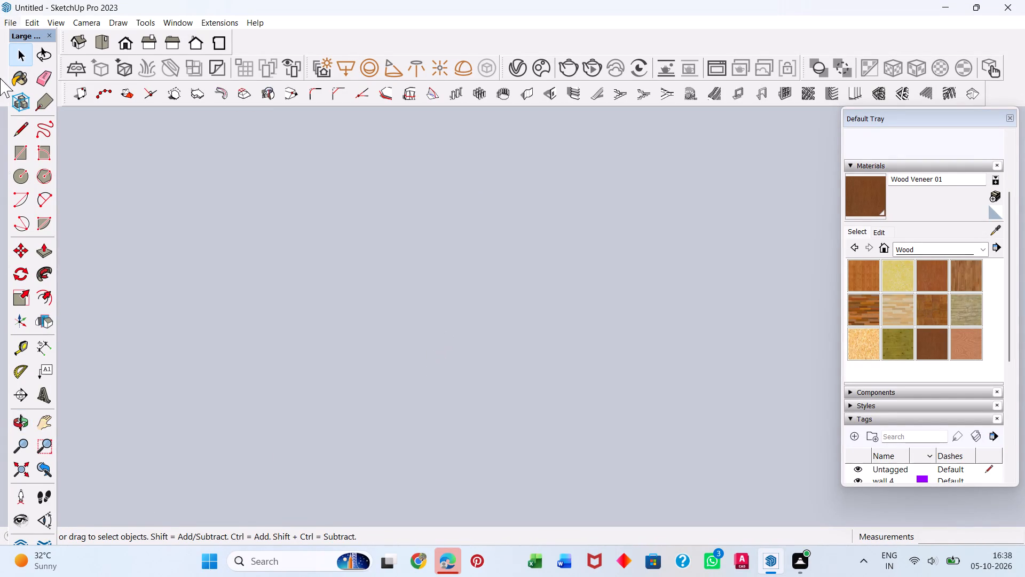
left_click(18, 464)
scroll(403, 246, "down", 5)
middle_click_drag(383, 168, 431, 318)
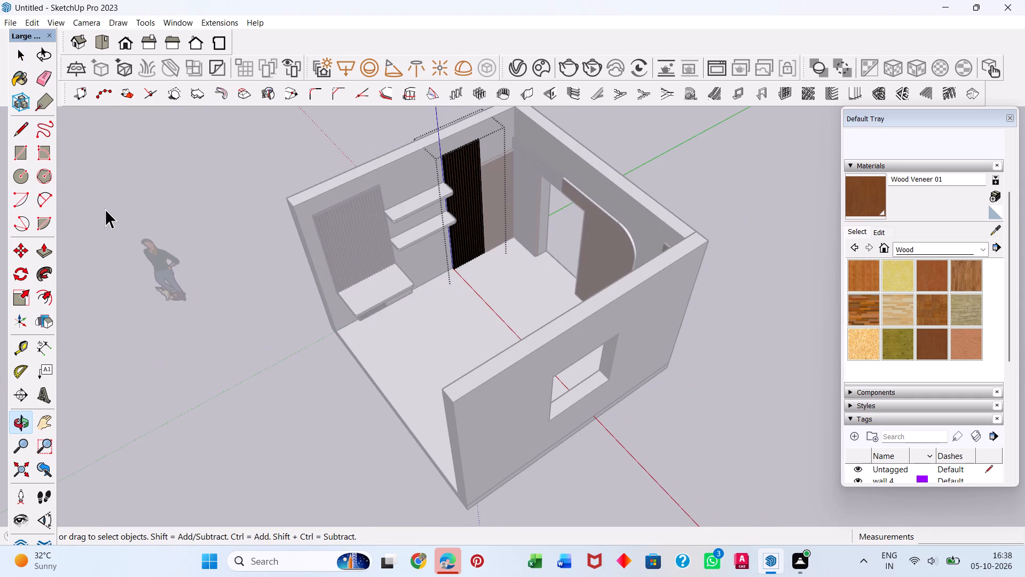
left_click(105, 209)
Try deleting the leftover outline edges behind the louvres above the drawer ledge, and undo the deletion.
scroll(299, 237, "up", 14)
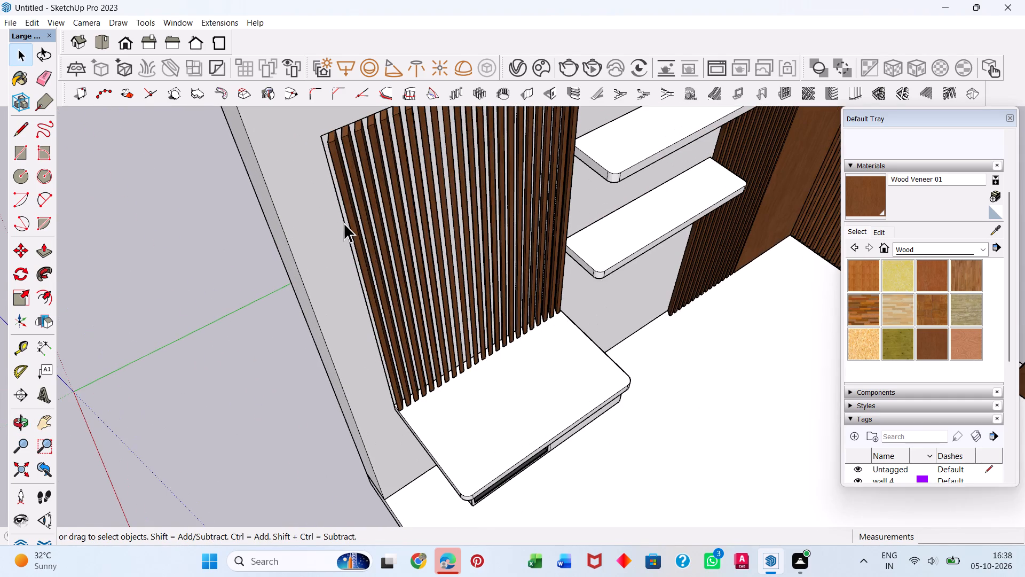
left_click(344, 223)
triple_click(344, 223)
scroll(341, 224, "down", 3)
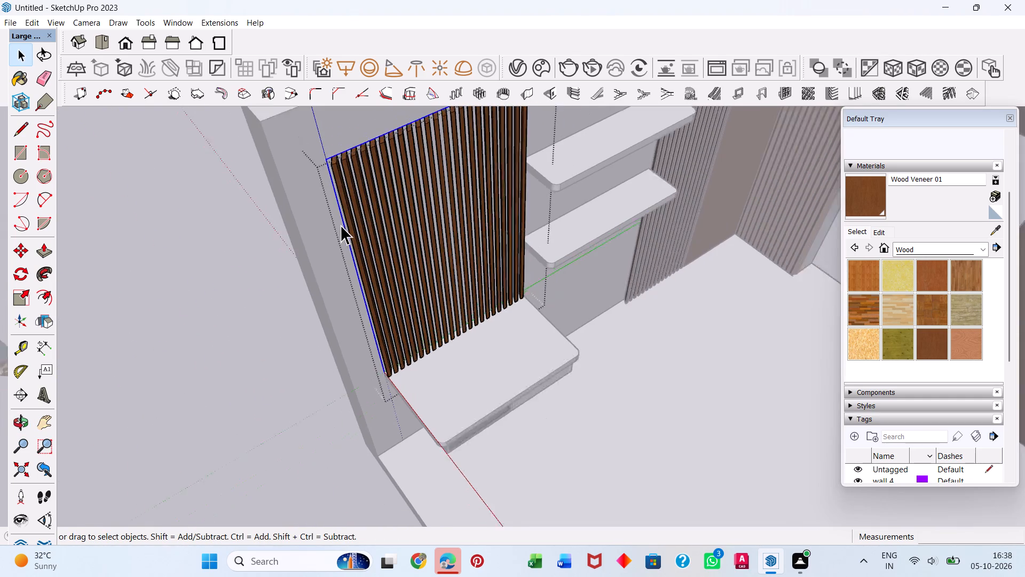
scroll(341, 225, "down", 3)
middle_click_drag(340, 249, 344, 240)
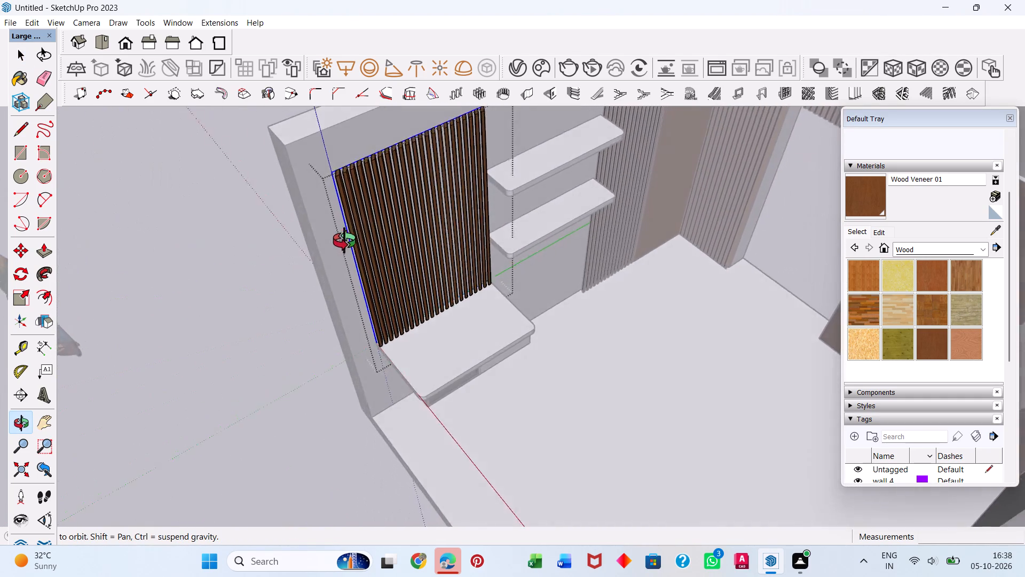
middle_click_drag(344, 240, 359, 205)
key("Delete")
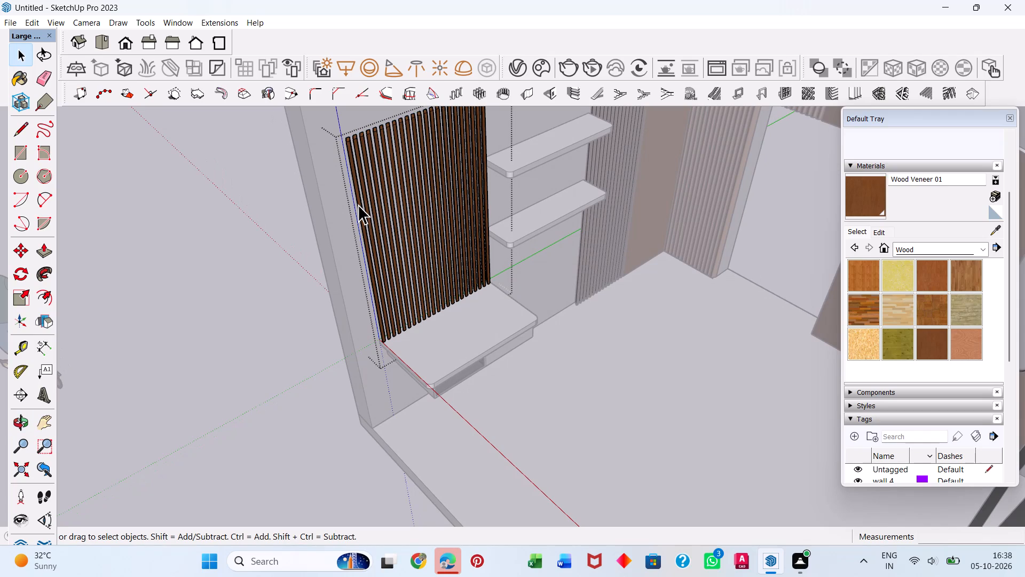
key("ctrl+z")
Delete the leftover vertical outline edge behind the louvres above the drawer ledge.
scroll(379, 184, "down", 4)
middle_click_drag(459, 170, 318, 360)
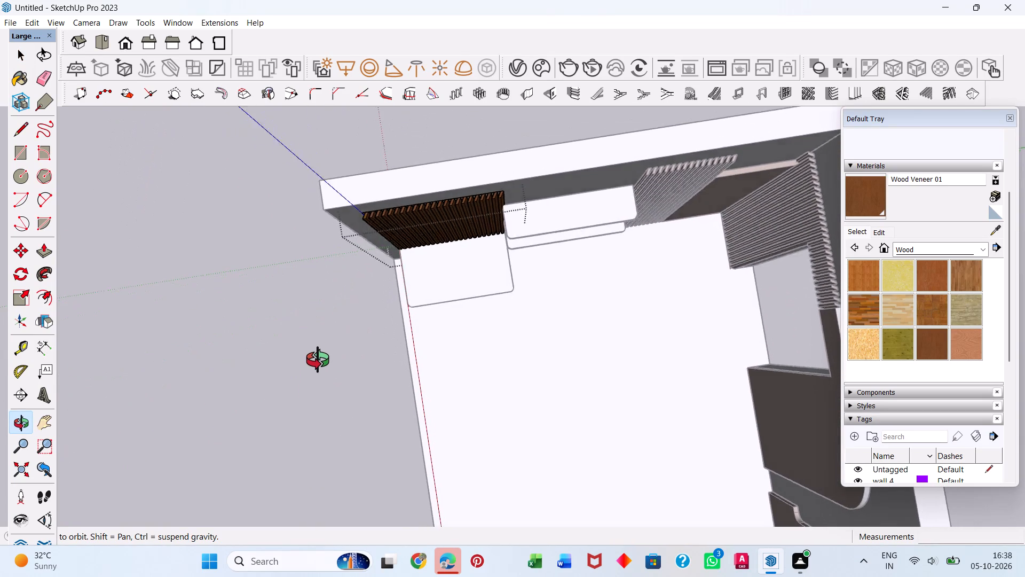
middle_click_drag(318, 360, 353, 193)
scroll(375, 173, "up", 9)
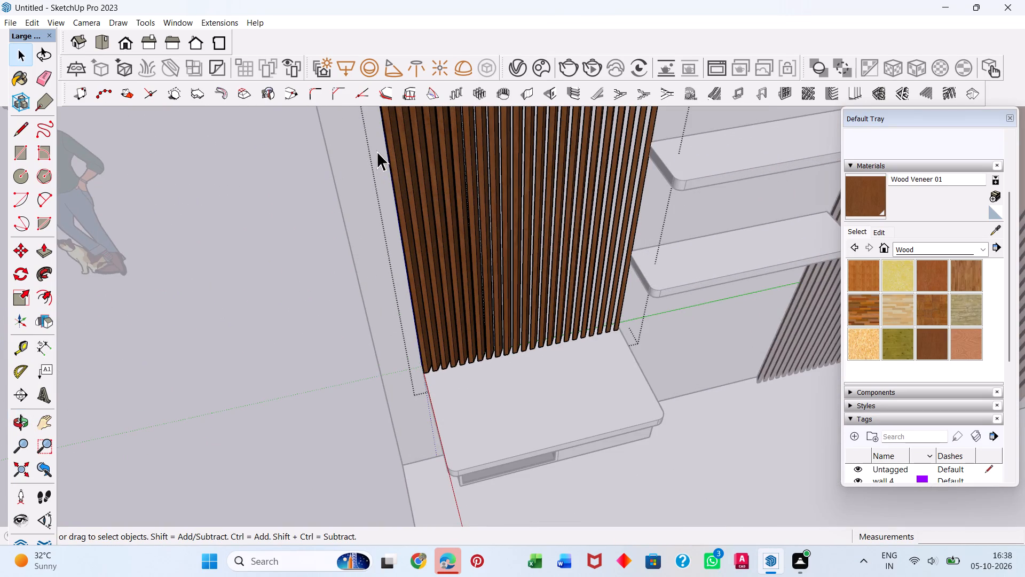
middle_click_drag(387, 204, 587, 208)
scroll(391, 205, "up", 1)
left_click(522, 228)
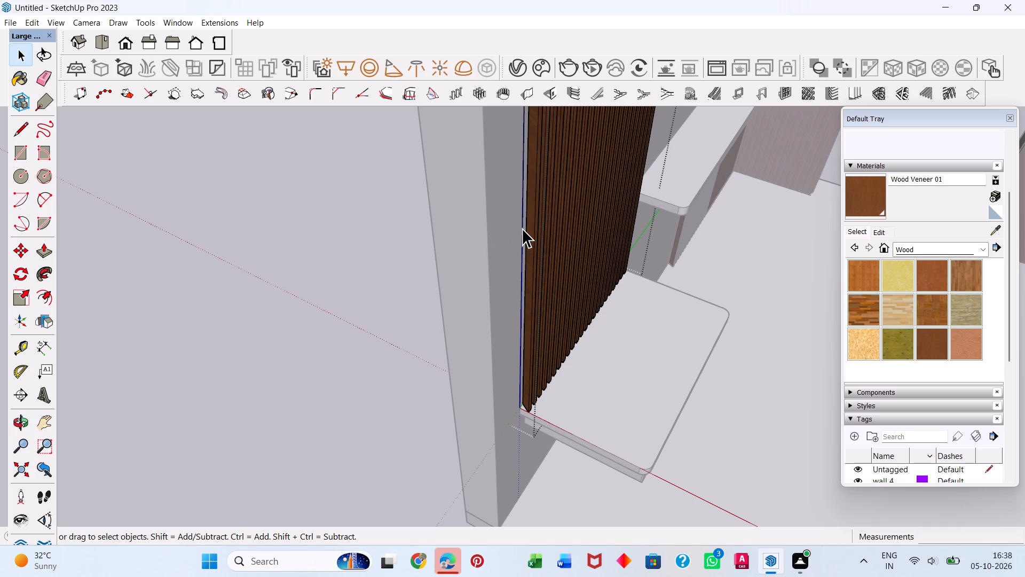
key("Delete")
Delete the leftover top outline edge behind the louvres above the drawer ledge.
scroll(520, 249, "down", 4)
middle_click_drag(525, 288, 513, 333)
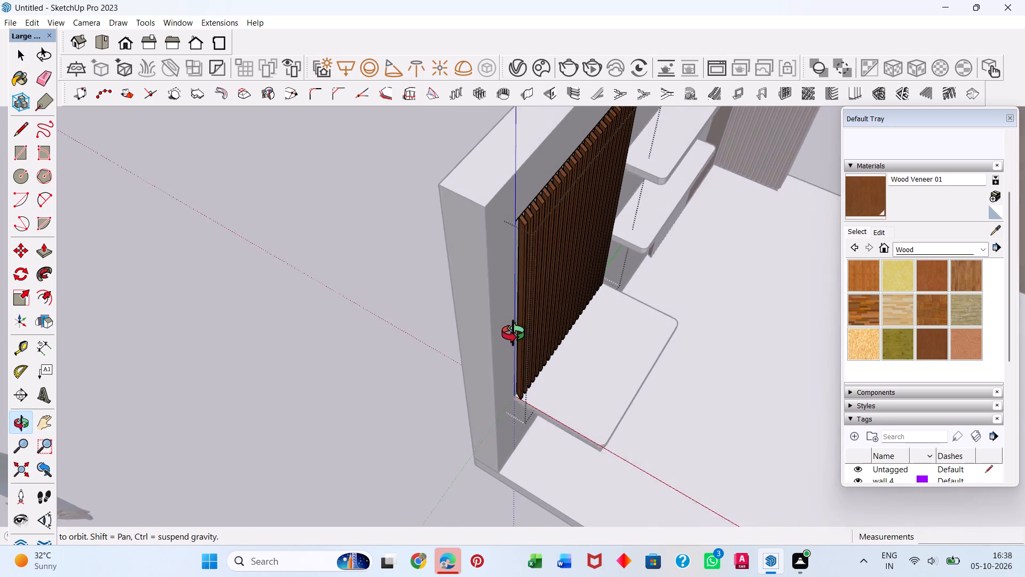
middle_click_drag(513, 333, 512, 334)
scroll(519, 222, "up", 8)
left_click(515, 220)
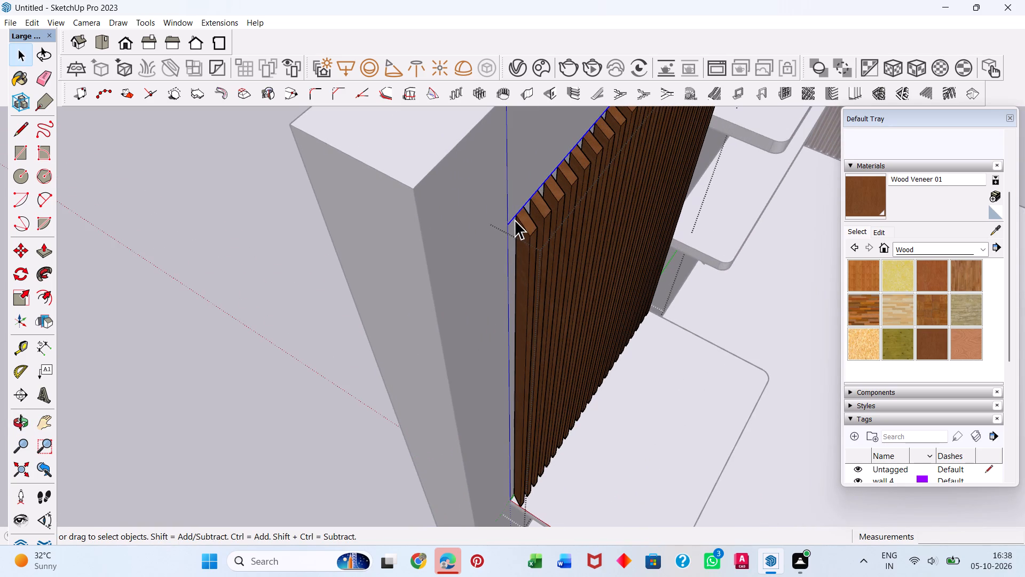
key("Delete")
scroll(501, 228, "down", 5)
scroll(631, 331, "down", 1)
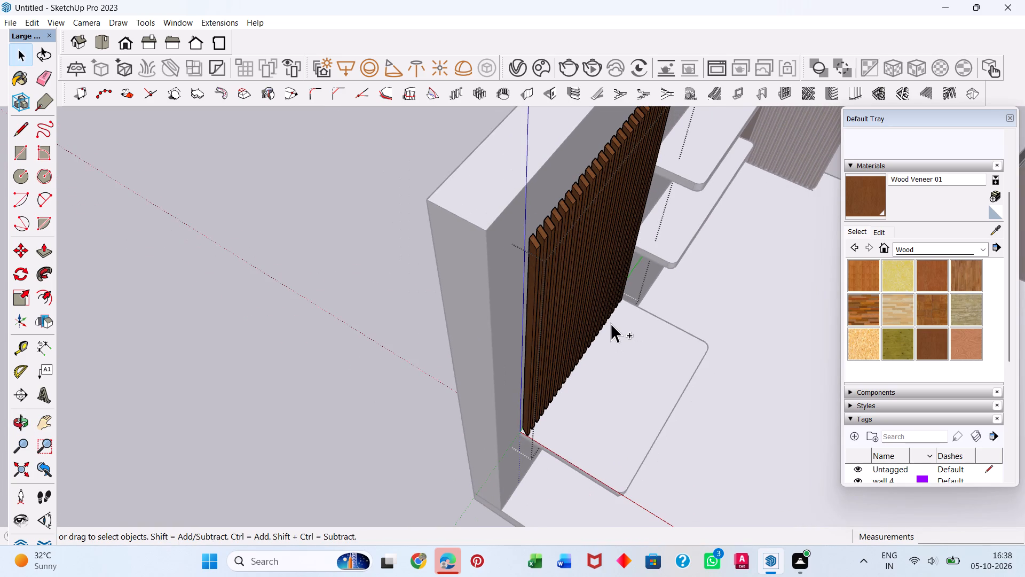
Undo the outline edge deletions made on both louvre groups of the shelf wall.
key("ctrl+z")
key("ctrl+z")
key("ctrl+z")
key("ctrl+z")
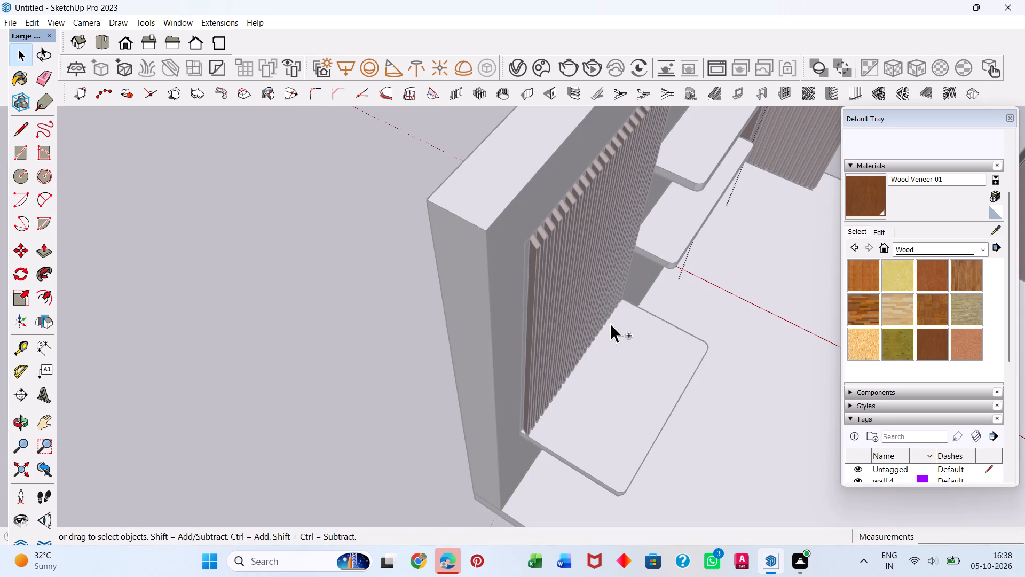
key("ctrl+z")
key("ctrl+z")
Select the whole leftover rectangular outline behind the louvres beside the shelves and delete it.
scroll(659, 326, "down", 9)
middle_click_drag(724, 222, 708, 225)
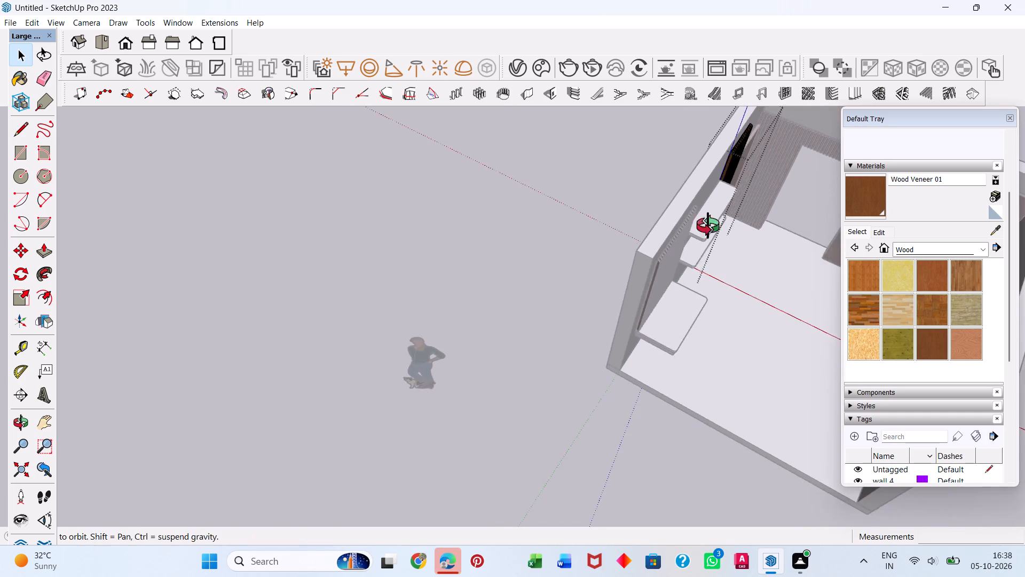
middle_click_drag(708, 225, 516, 219)
scroll(784, 283, "up", 12)
double_click(765, 276)
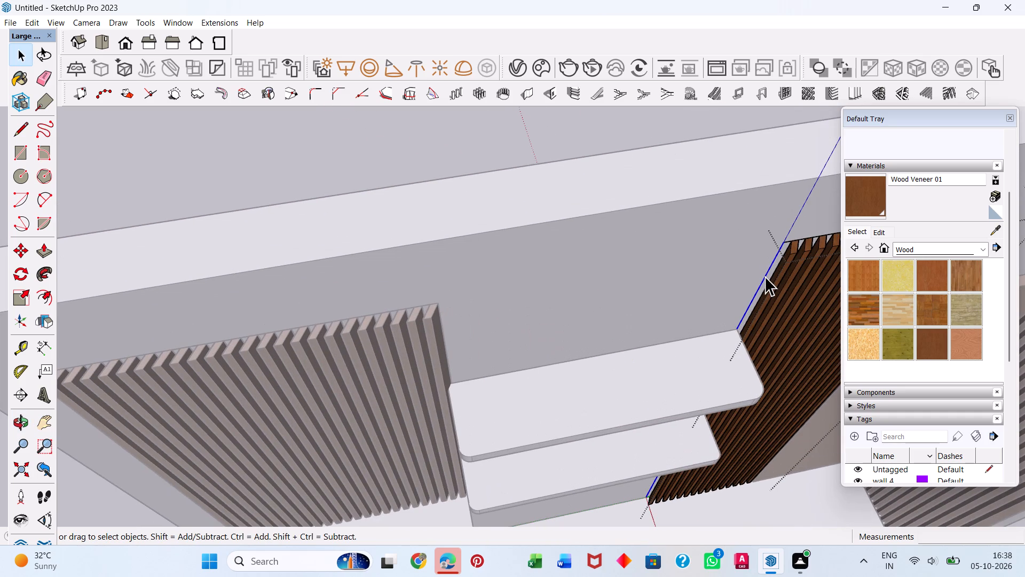
double_click(765, 276)
scroll(787, 237, "up", 5)
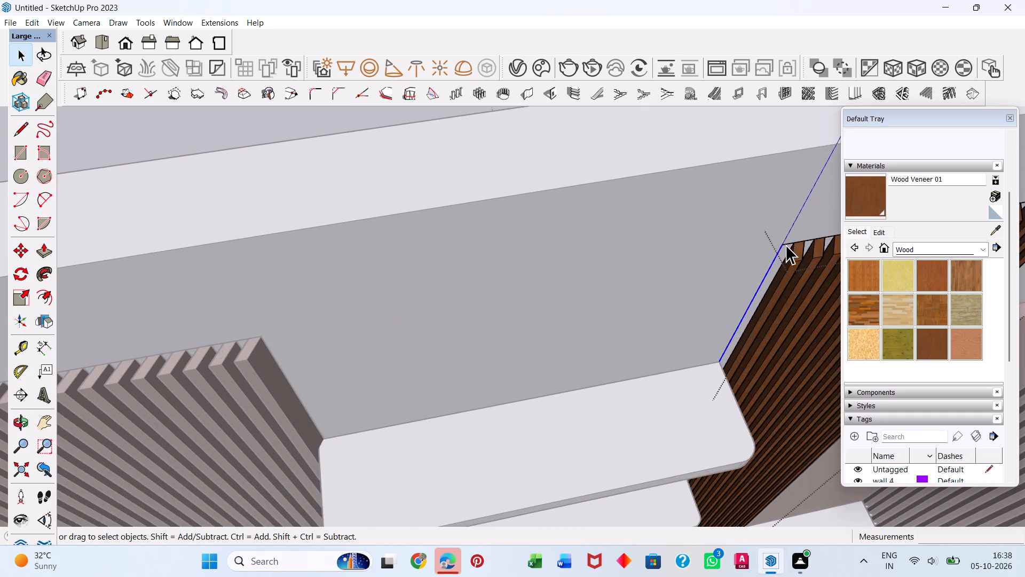
scroll(786, 245, "up", 4)
triple_click(786, 242)
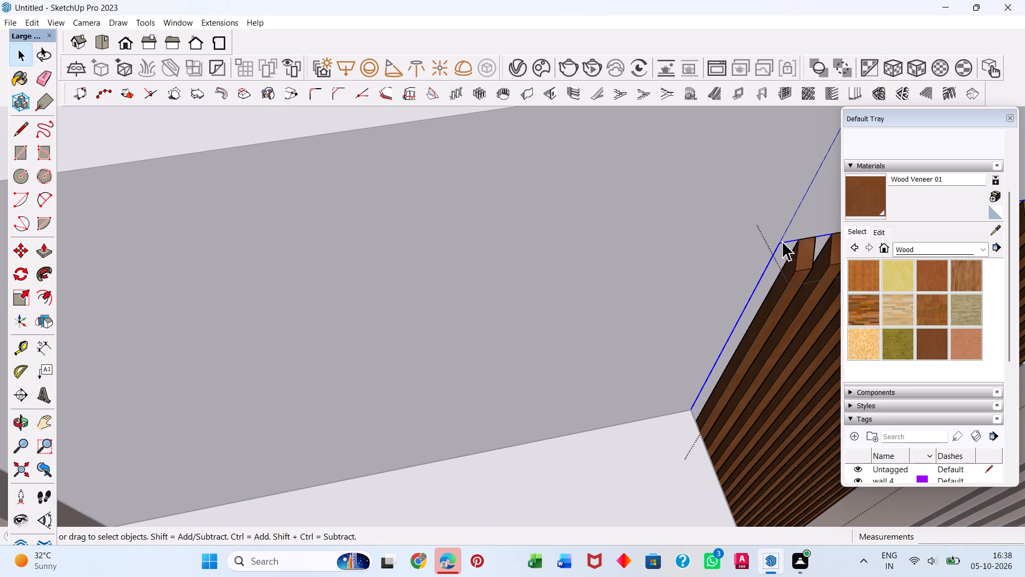
key("Delete")
scroll(703, 267, "down", 10)
Delete the leftover rectangular outline behind the louvres above the drawer ledge and close the group.
middle_click_drag(50, 357, 190, 294)
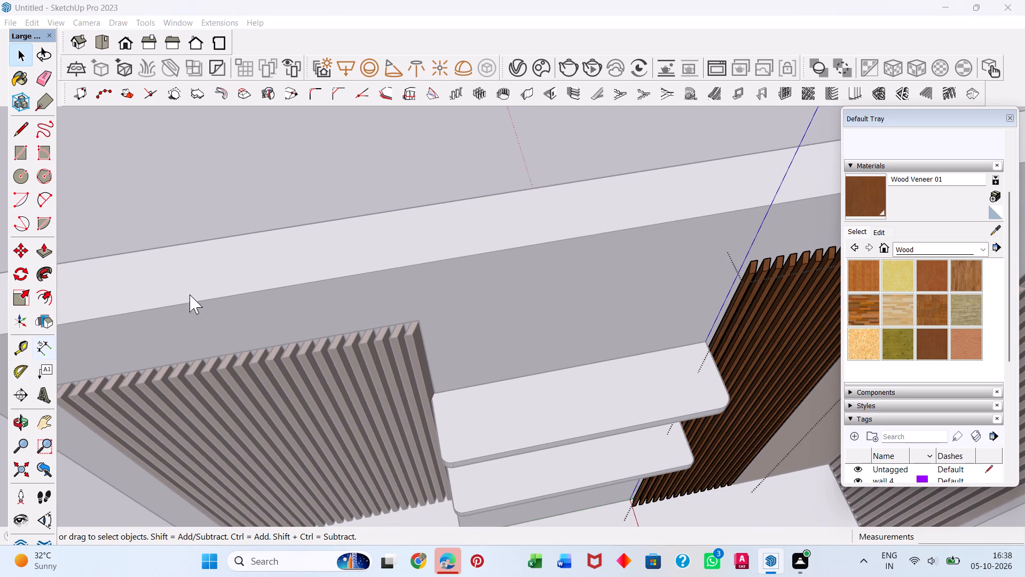
middle_click_drag(190, 294, 237, 269)
scroll(251, 321, "down", 6)
scroll(60, 367, "up", 4)
scroll(140, 372, "up", 4)
middle_click(141, 372)
left_click(230, 383)
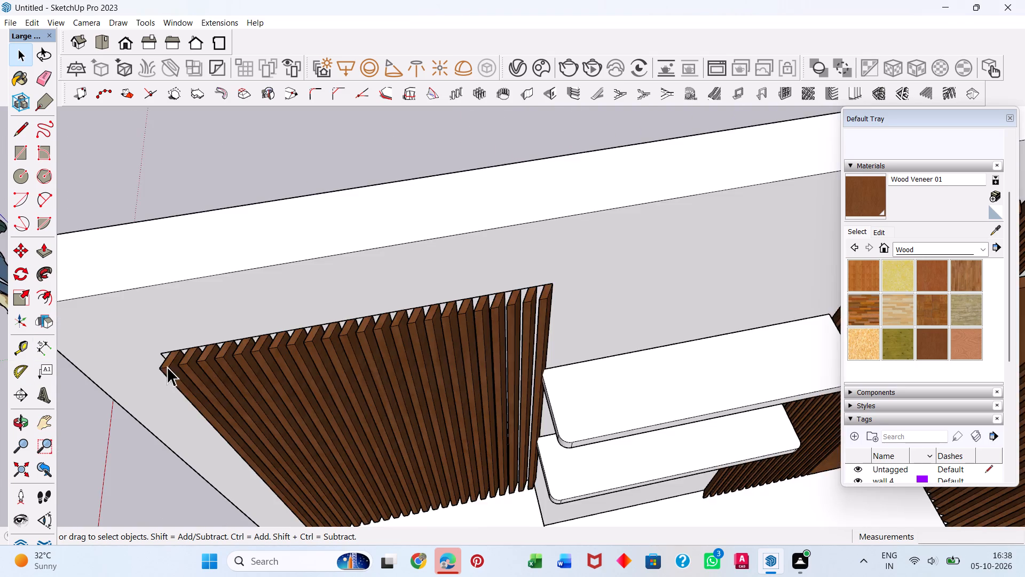
scroll(157, 365, "up", 4)
middle_click_drag(157, 364, 223, 339)
triple_click(211, 373)
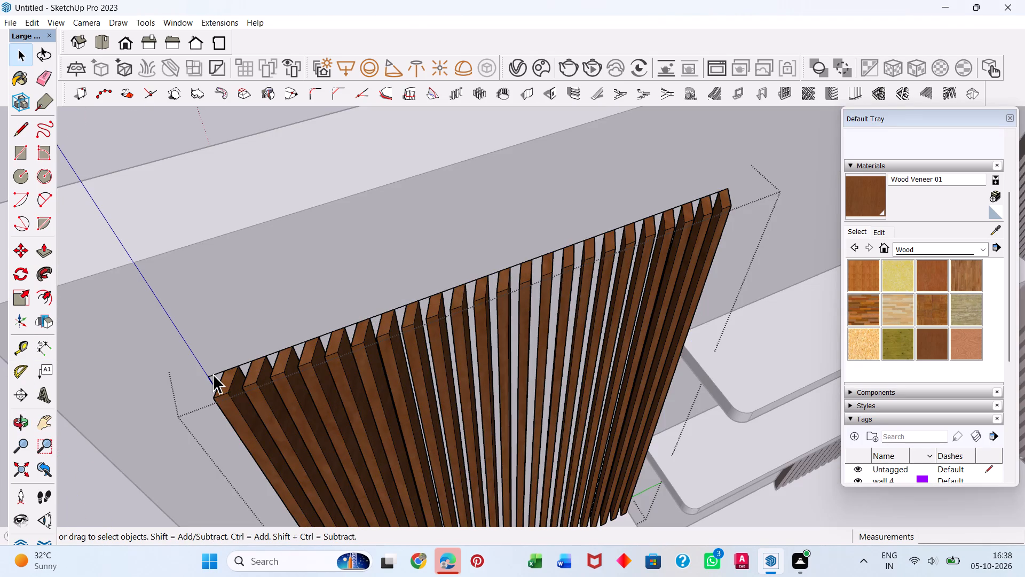
left_click(213, 374)
key("Delete")
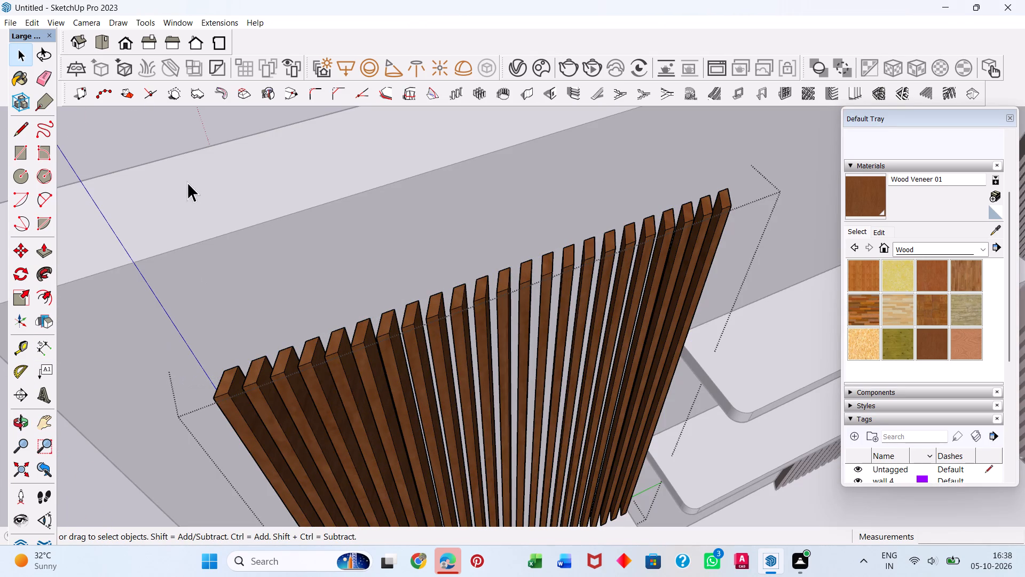
left_click(159, 117)
scroll(206, 393, "down", 12)
scroll(324, 429, "down", 5)
middle_click_drag(324, 429, 330, 290)
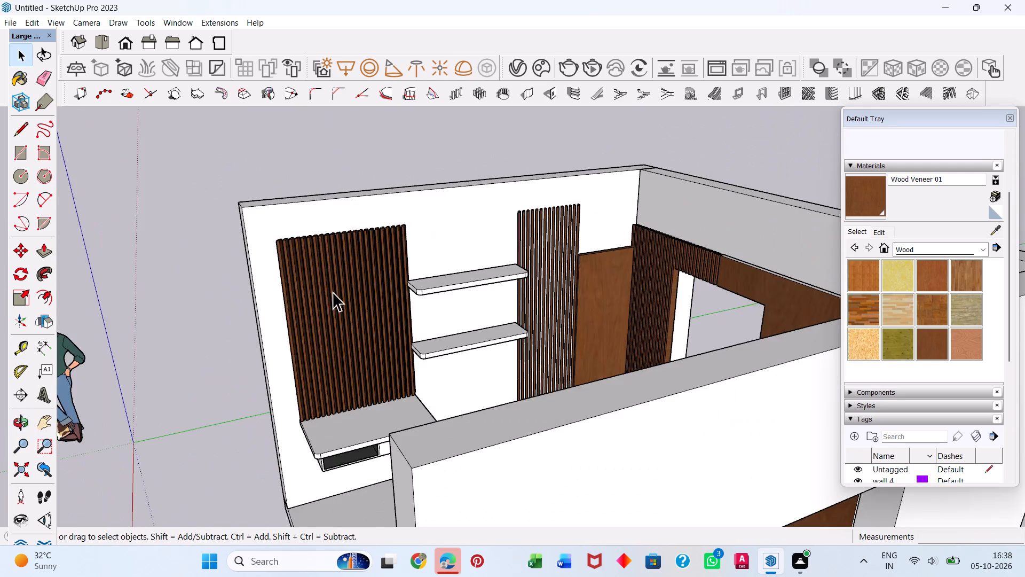
Paint the top of the drawer ledge and both wall shelves with Wood Veneer 01.
scroll(333, 292, "down", 3)
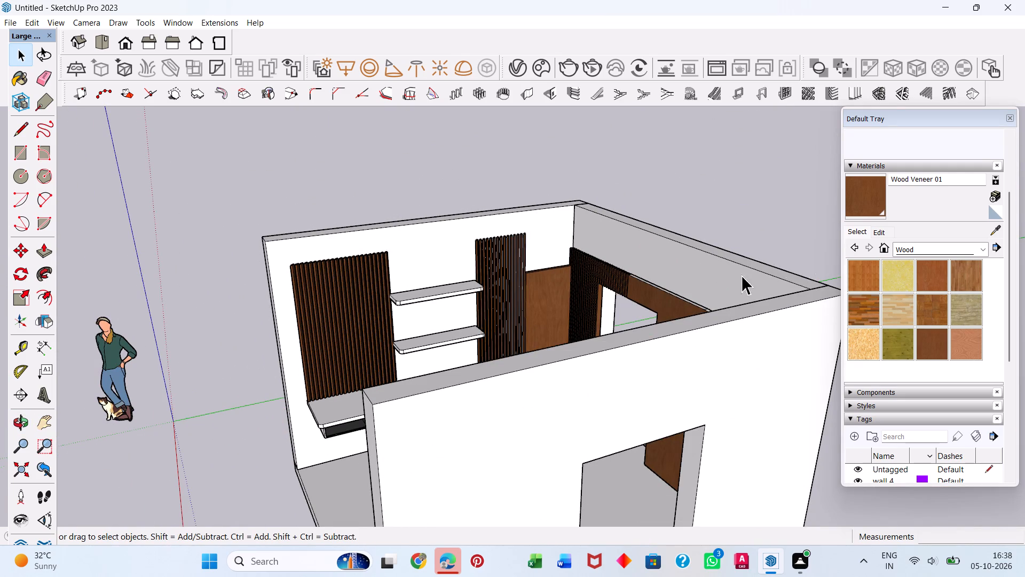
left_click(866, 198)
left_click(334, 416)
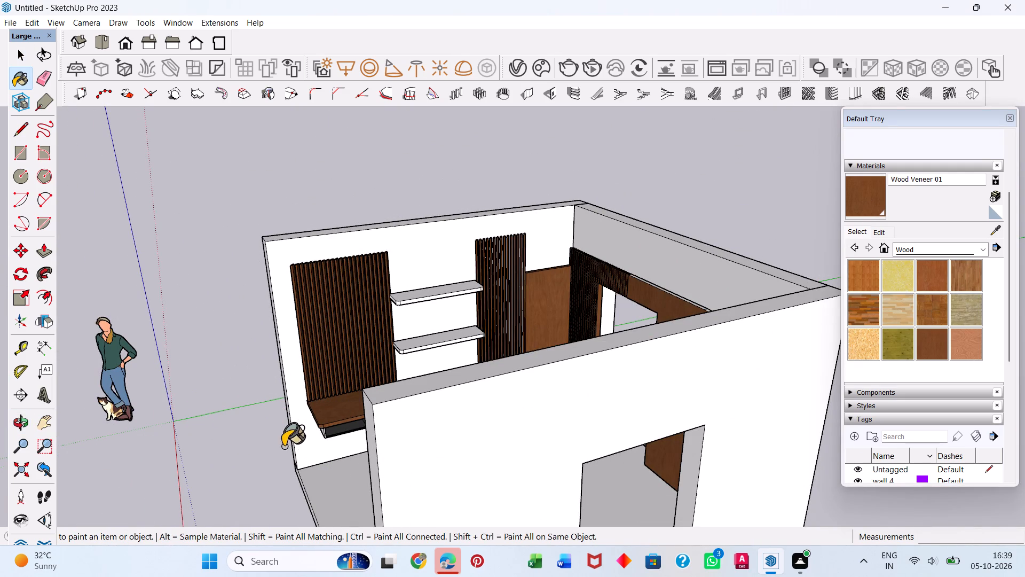
left_click(434, 295)
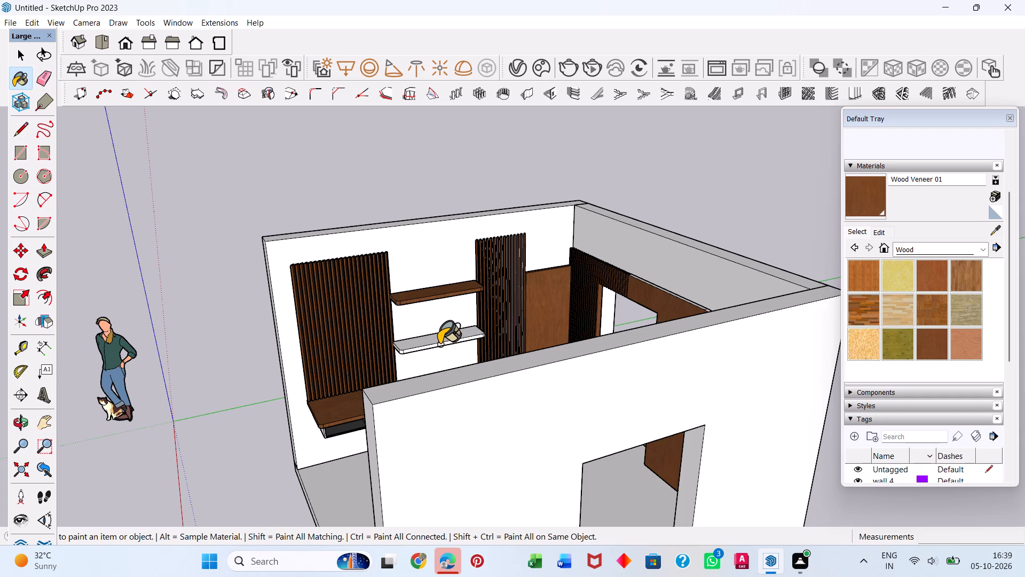
left_click(439, 345)
middle_click_drag(286, 388, 505, 380)
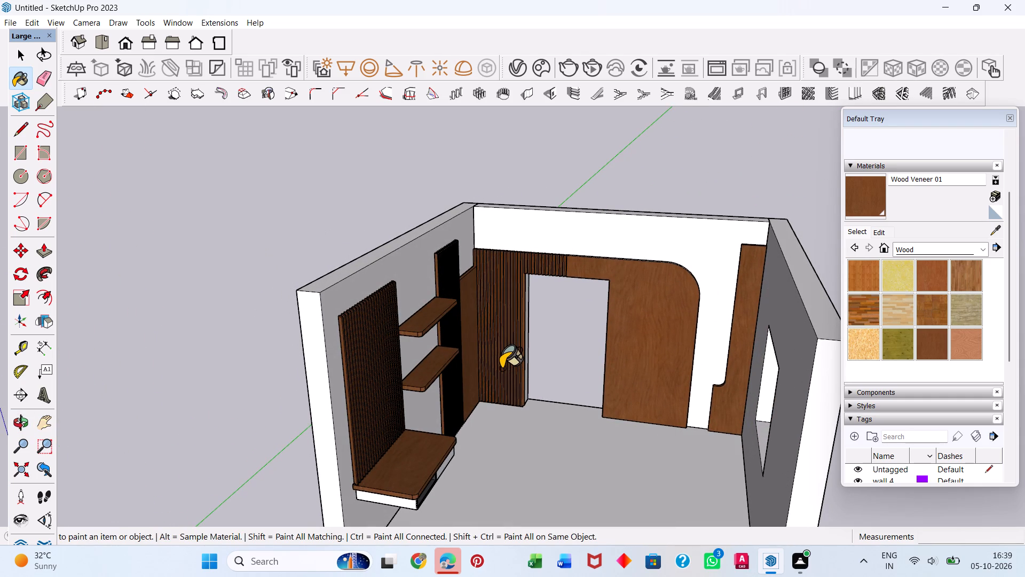
key("space")
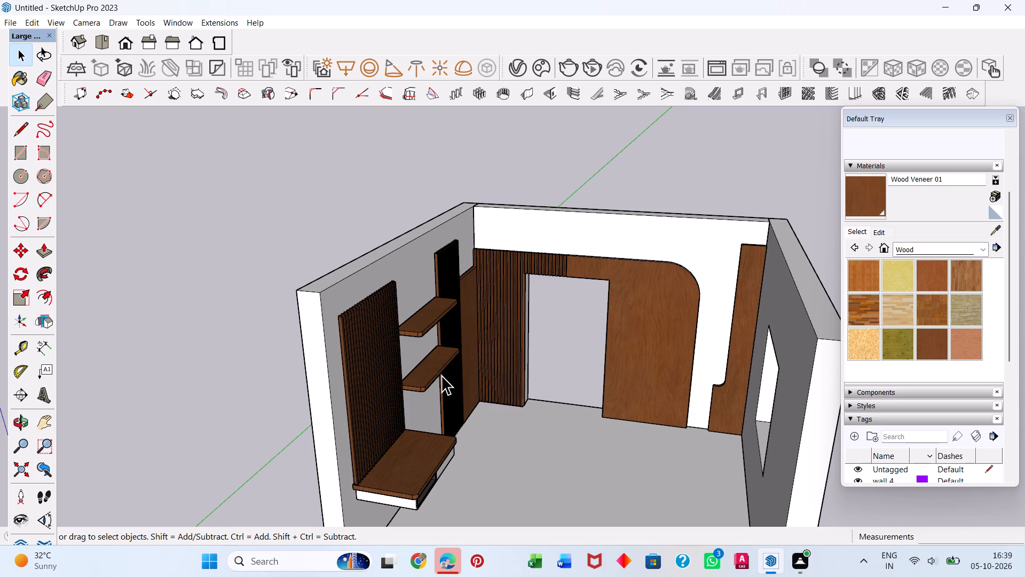
key("space")
key("space")
Pick the light grey Color M01 from the Colors collection and apply it to the doorway wall.
scroll(291, 278, "down", 8)
middle_click_drag(240, 360, 326, 353)
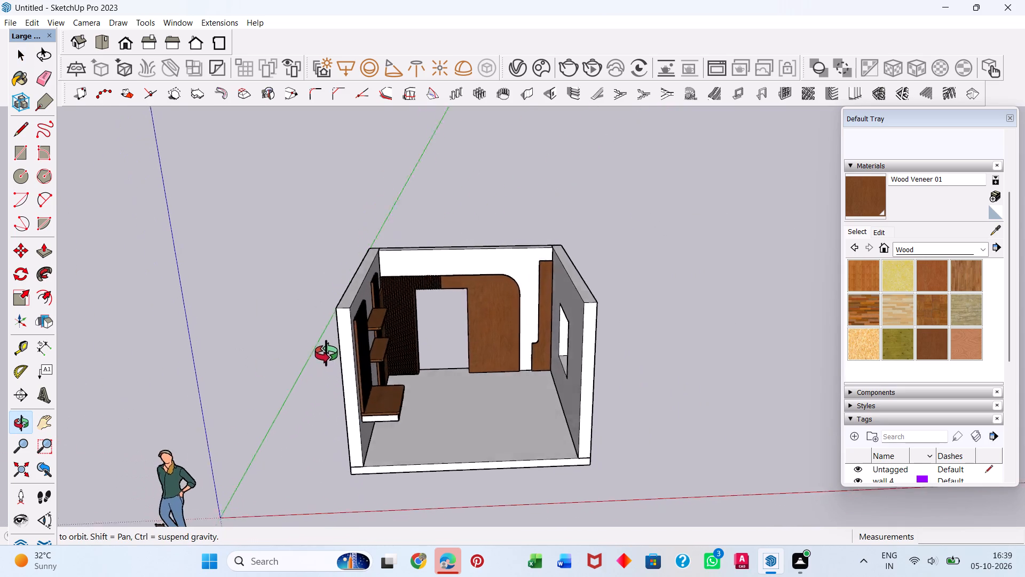
middle_click_drag(326, 353, 242, 367)
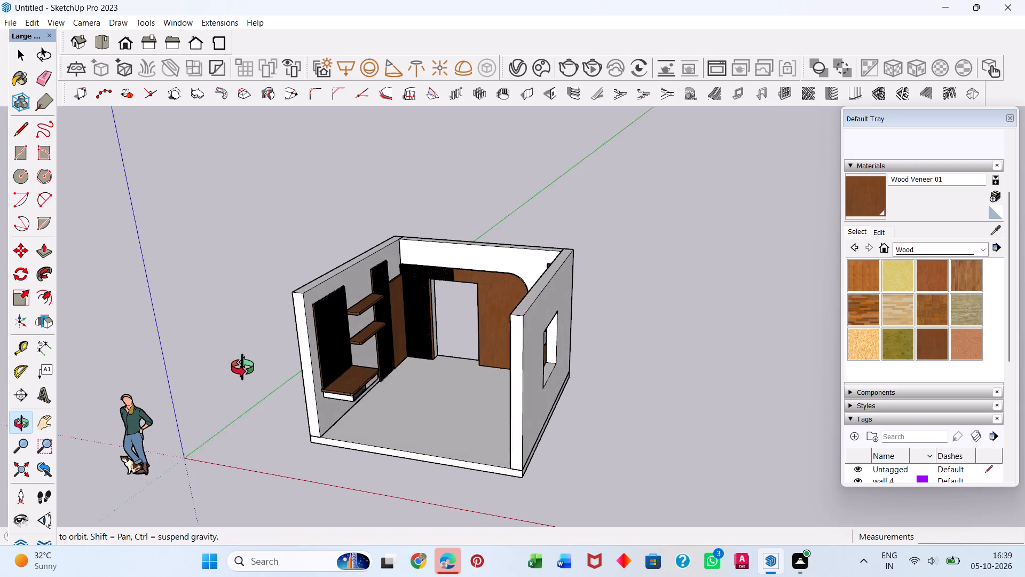
middle_click_drag(242, 367, 264, 369)
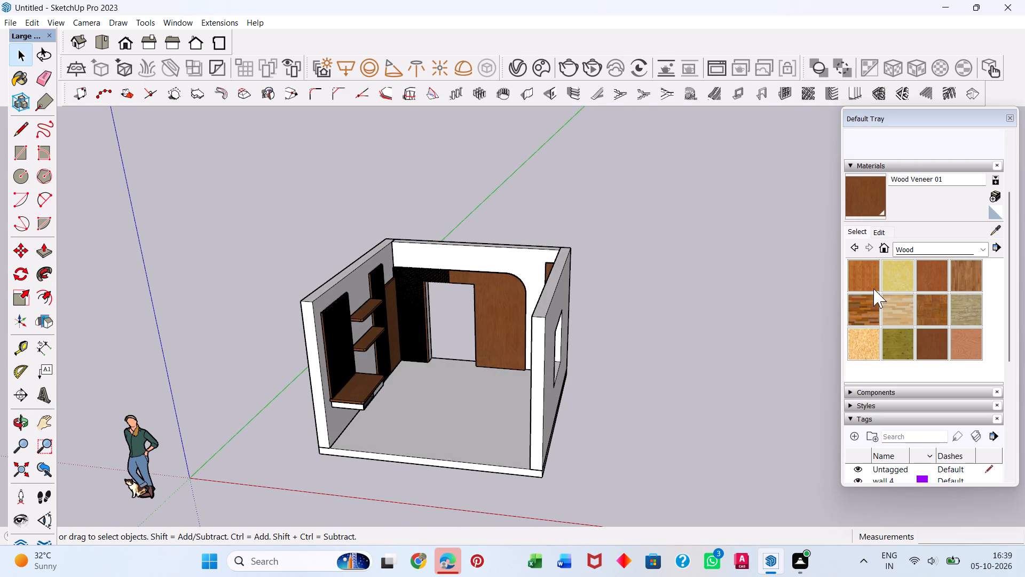
left_click(925, 247)
scroll(912, 289, "up", 7)
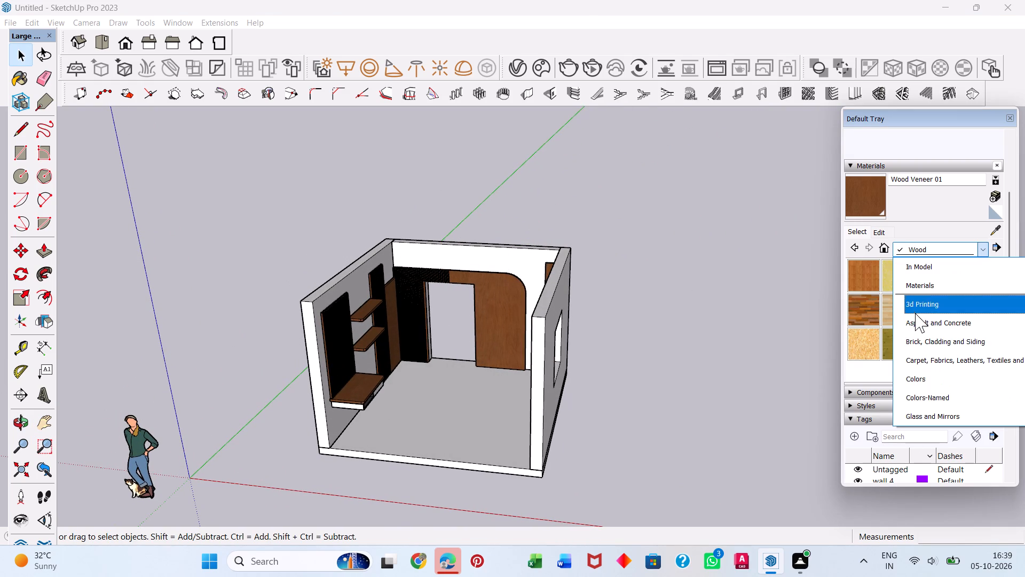
left_click(927, 375)
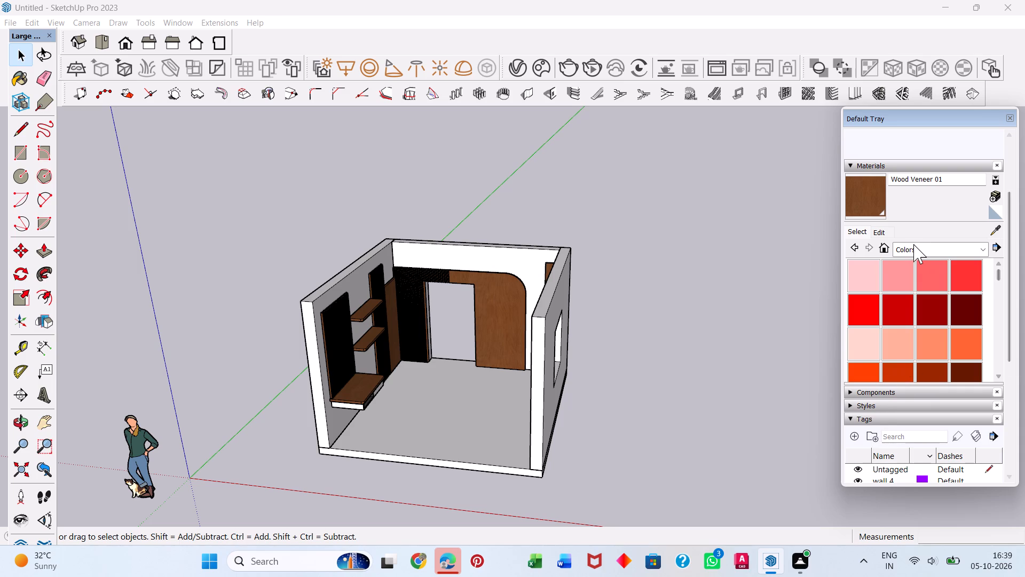
scroll(890, 346, "down", 17)
scroll(864, 312, "up", 2)
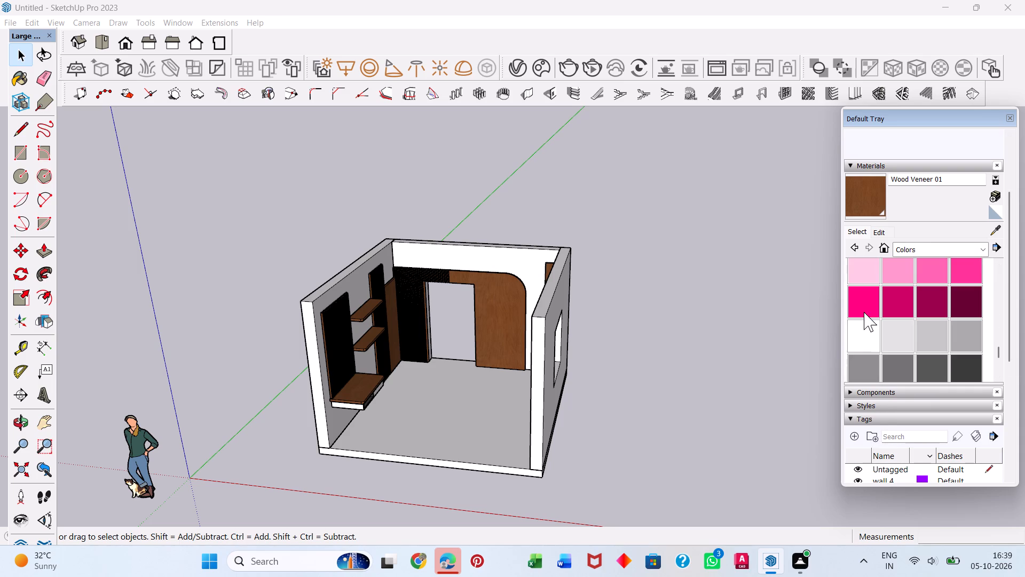
scroll(864, 310, "up", 1)
scroll(864, 328, "down", 2)
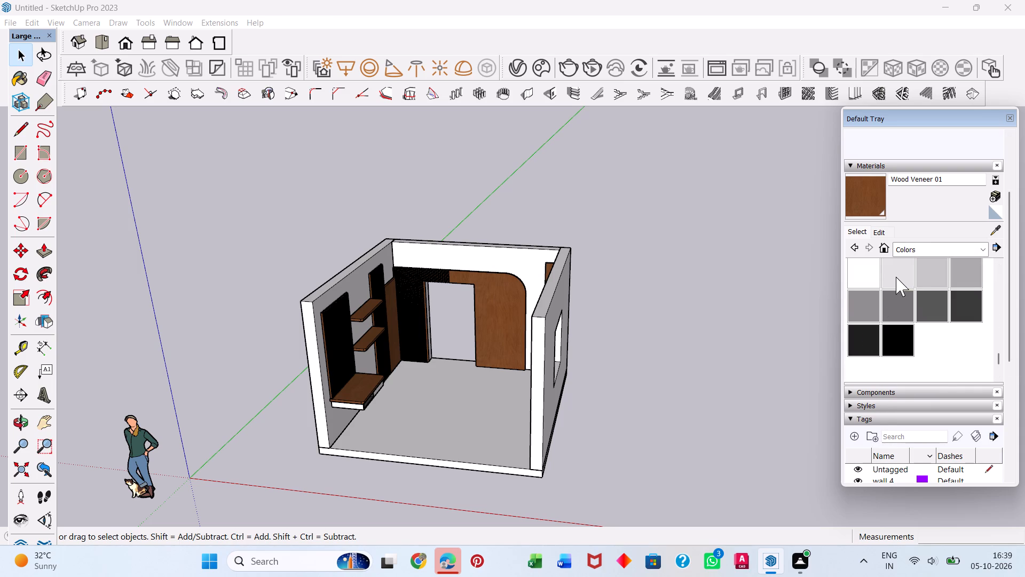
left_click(896, 277)
left_click(485, 256)
double_click(469, 261)
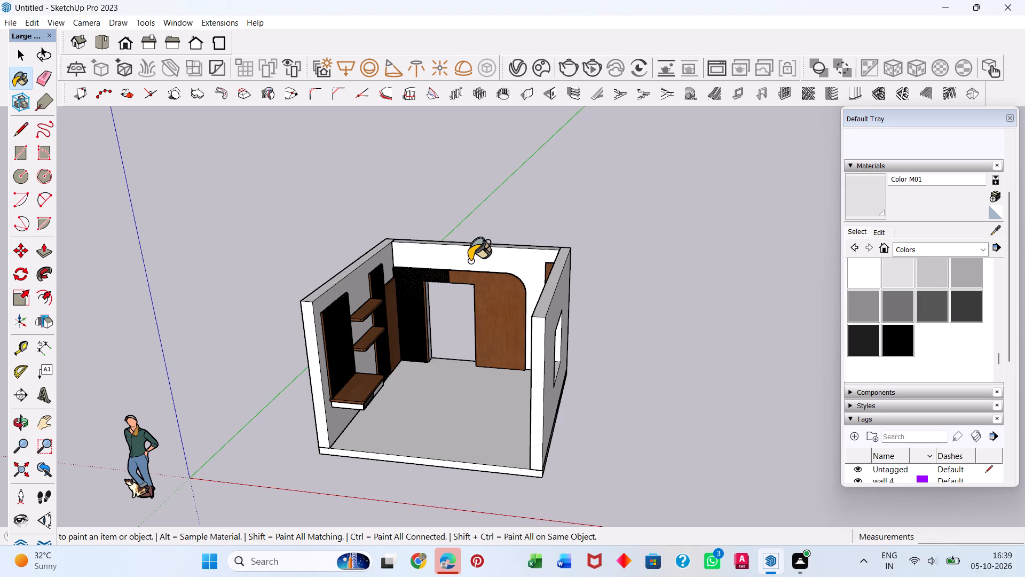
Select all connected faces of the doorway wall inside its group and paint them Color M01.
key("space")
scroll(446, 261, "up", 8)
left_click(452, 248)
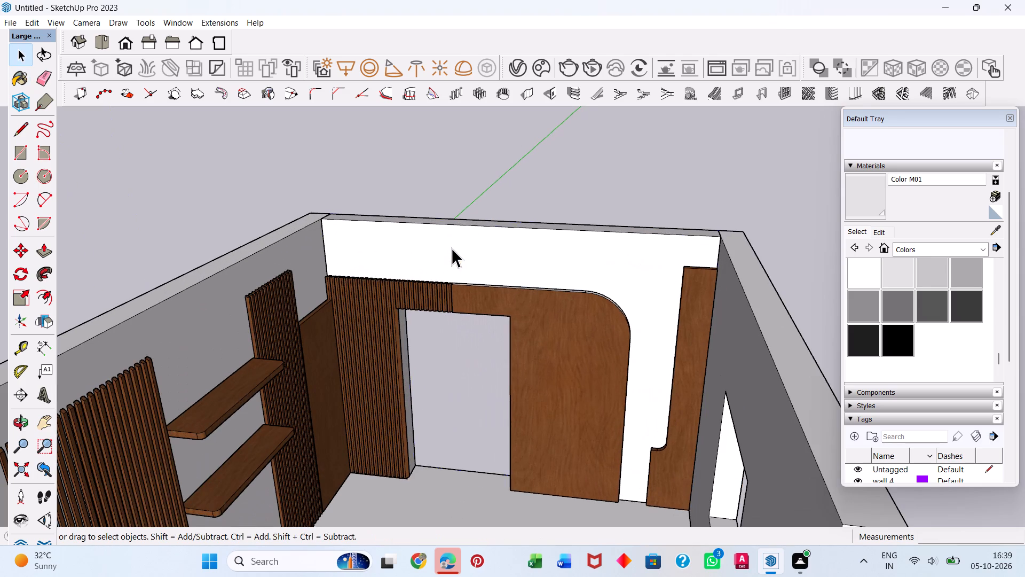
triple_click(457, 256)
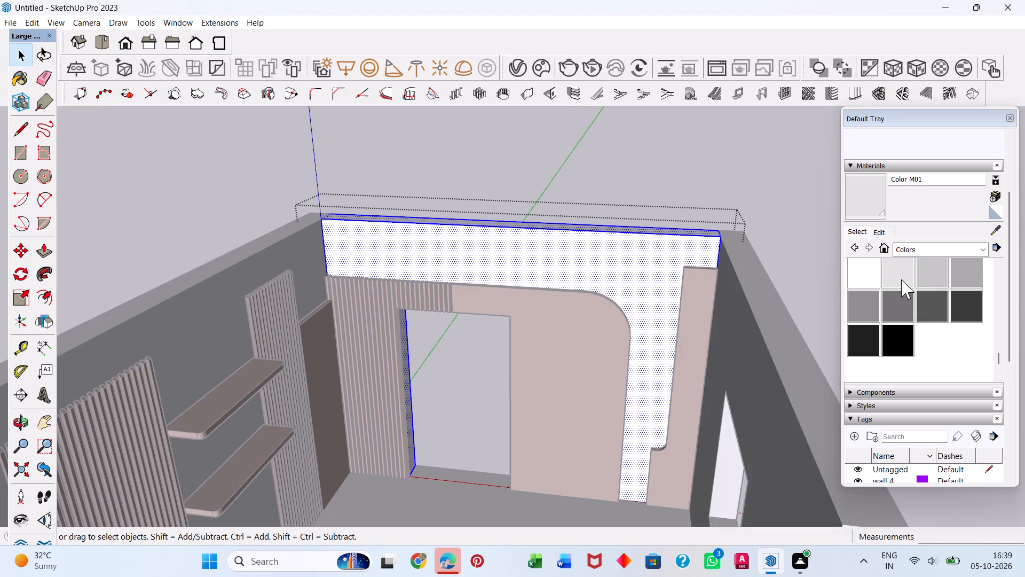
left_click(900, 273)
left_click(608, 277)
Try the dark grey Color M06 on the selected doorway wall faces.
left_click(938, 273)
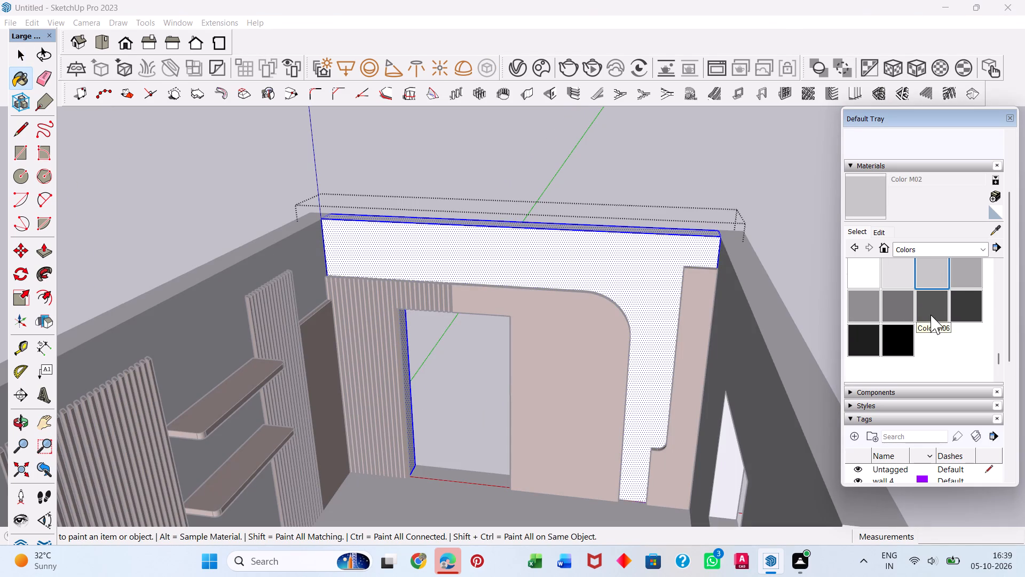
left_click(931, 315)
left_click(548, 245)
Paint the doorway wall faces light grey Color M01 again and close the wall group.
left_click(902, 274)
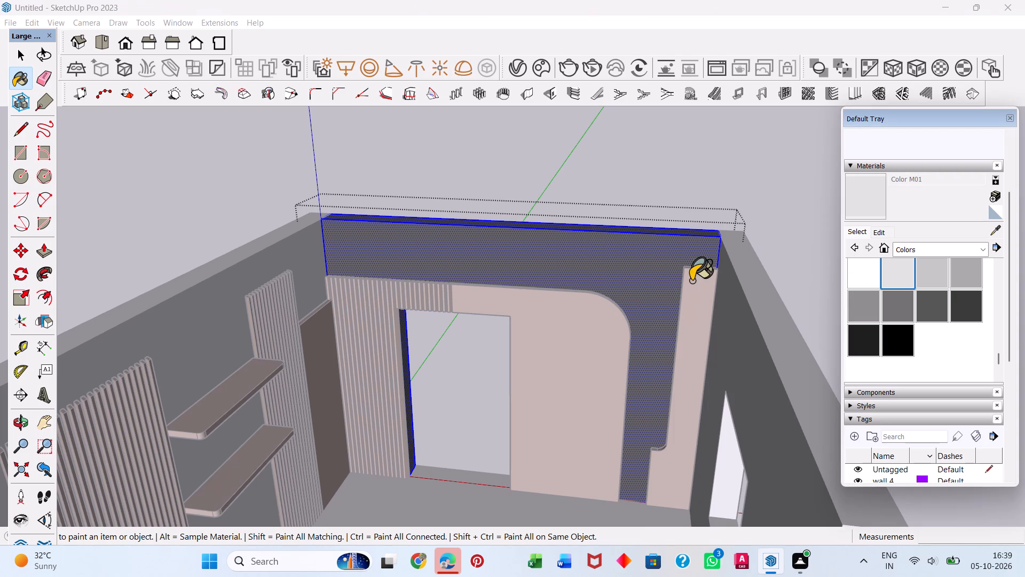
left_click(649, 271)
key("Escape")
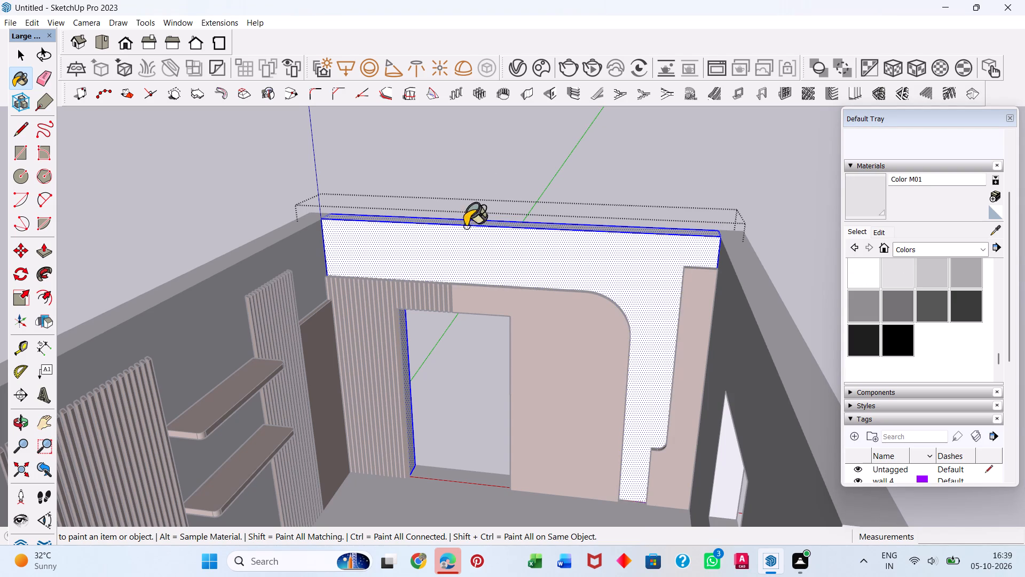
left_click(473, 196)
key("space")
key("space")
double_click(482, 175)
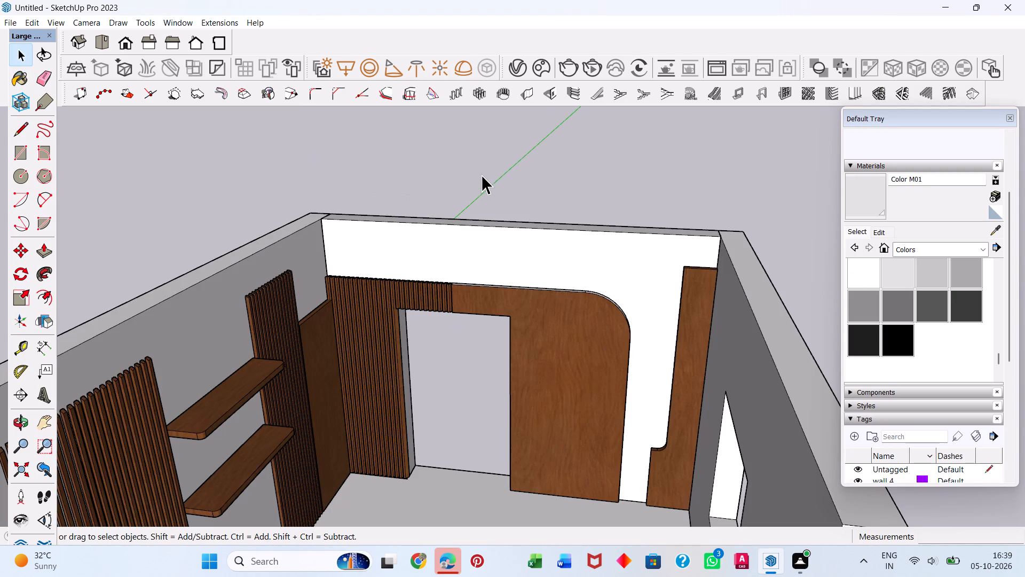
Select the shelf wall behind the louvres and paint it with the grey Color M02.
scroll(327, 251, "down", 8)
middle_click_drag(317, 361, 551, 348)
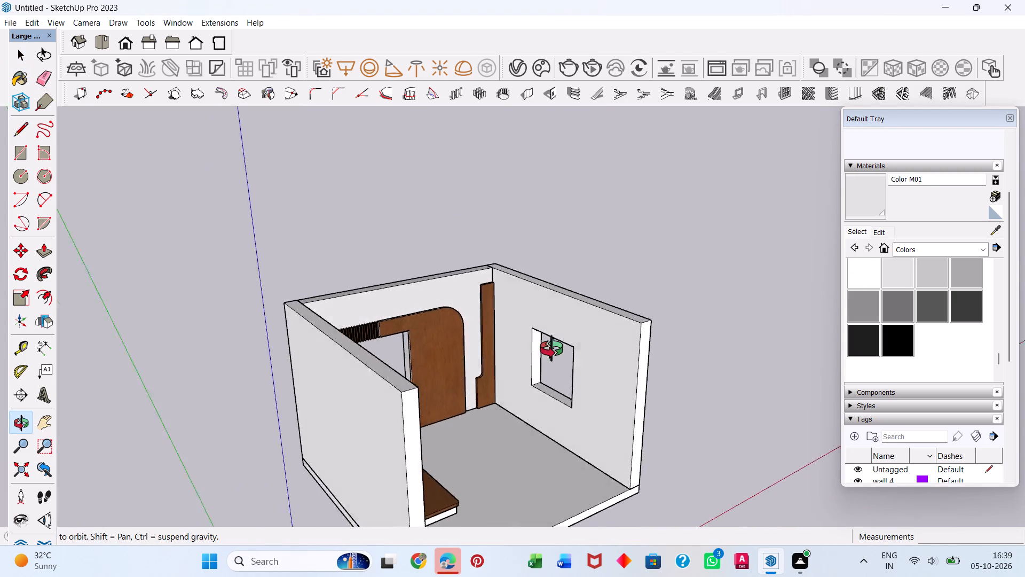
middle_click_drag(551, 348, 612, 337)
scroll(533, 328, "up", 12)
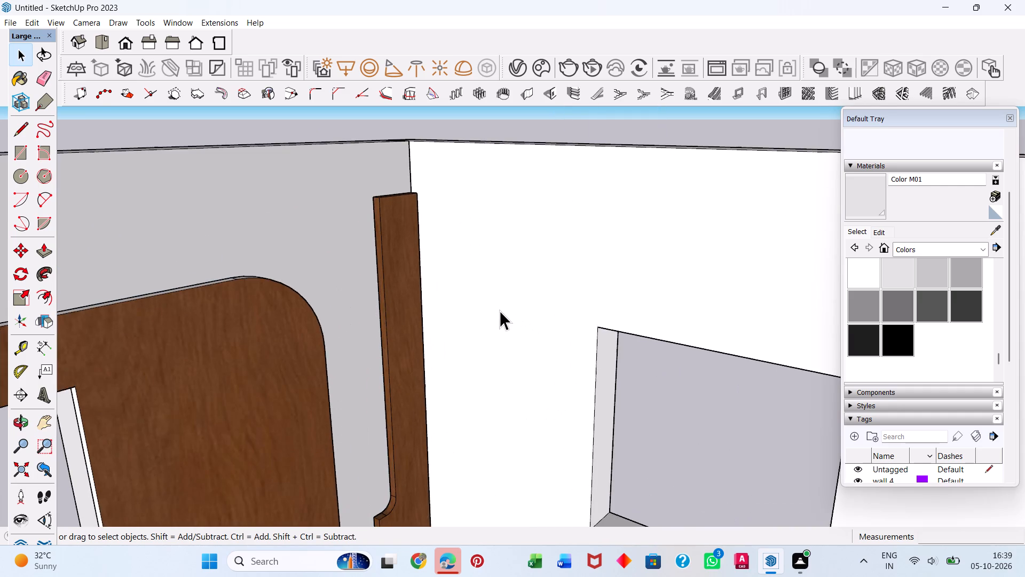
middle_click_drag(499, 310, 474, 316)
scroll(474, 316, "down", 7)
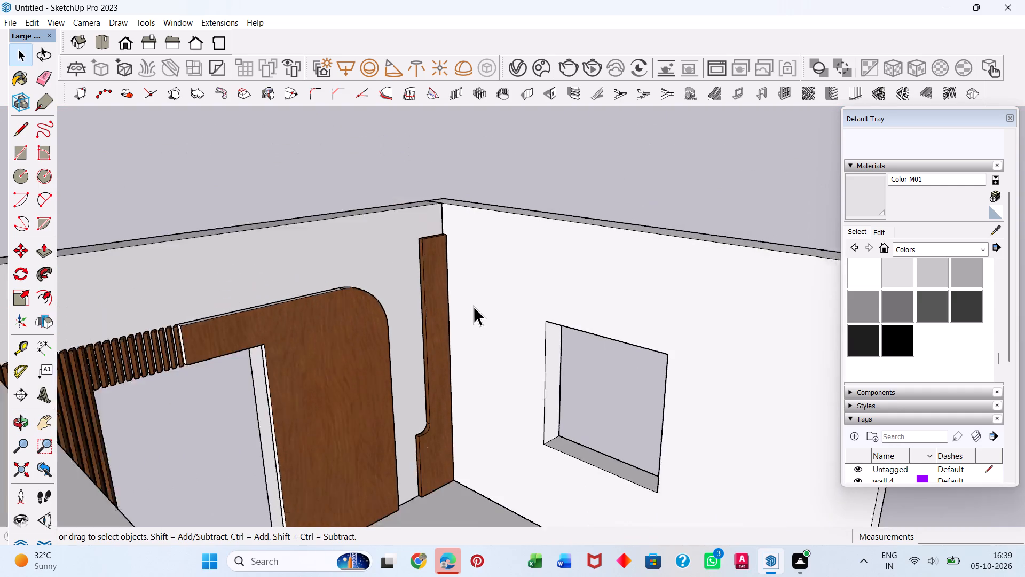
scroll(474, 306, "down", 4)
middle_click_drag(520, 342, 342, 369)
scroll(262, 338, "up", 6)
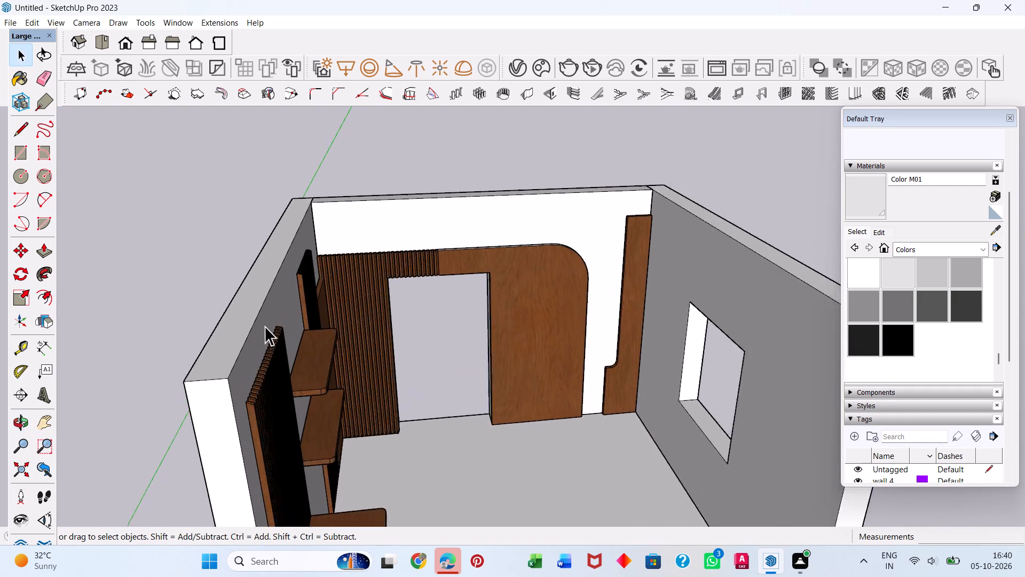
scroll(265, 326, "up", 5)
middle_click_drag(246, 329, 33, 269)
left_click(388, 268)
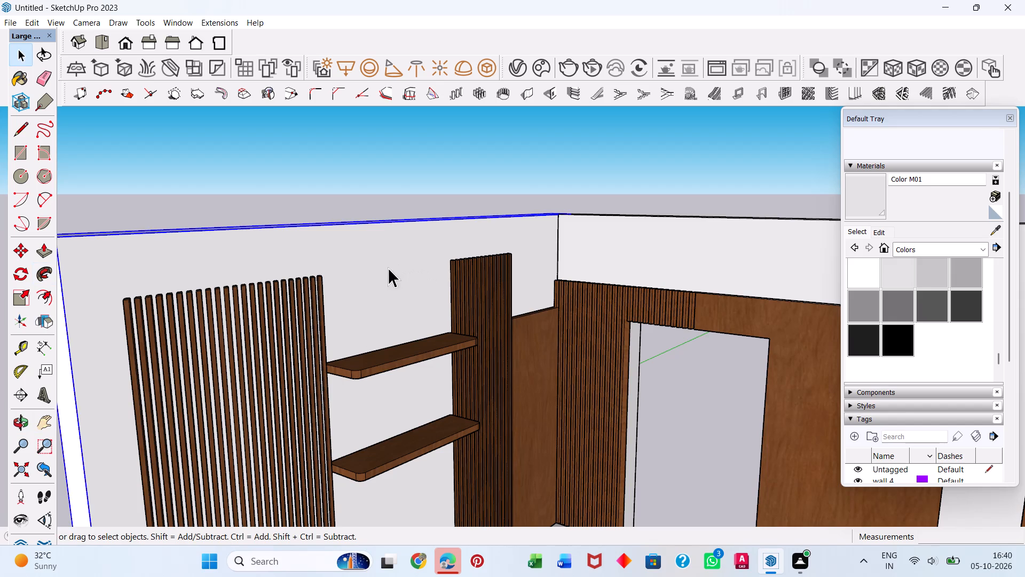
left_click(934, 279)
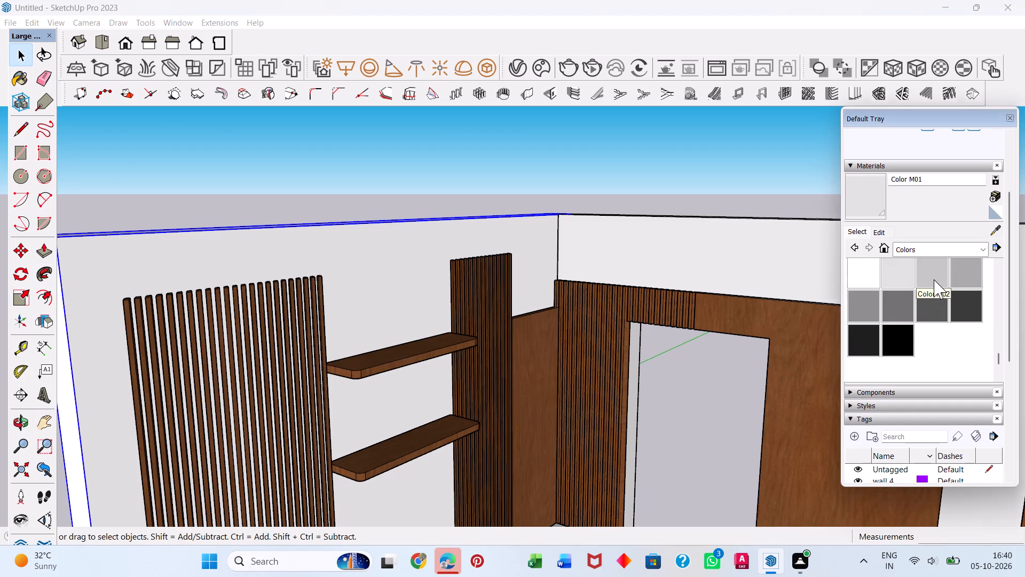
left_click(395, 270)
Paint the wall with the window opening in the same grey Color M02.
scroll(382, 270, "down", 8)
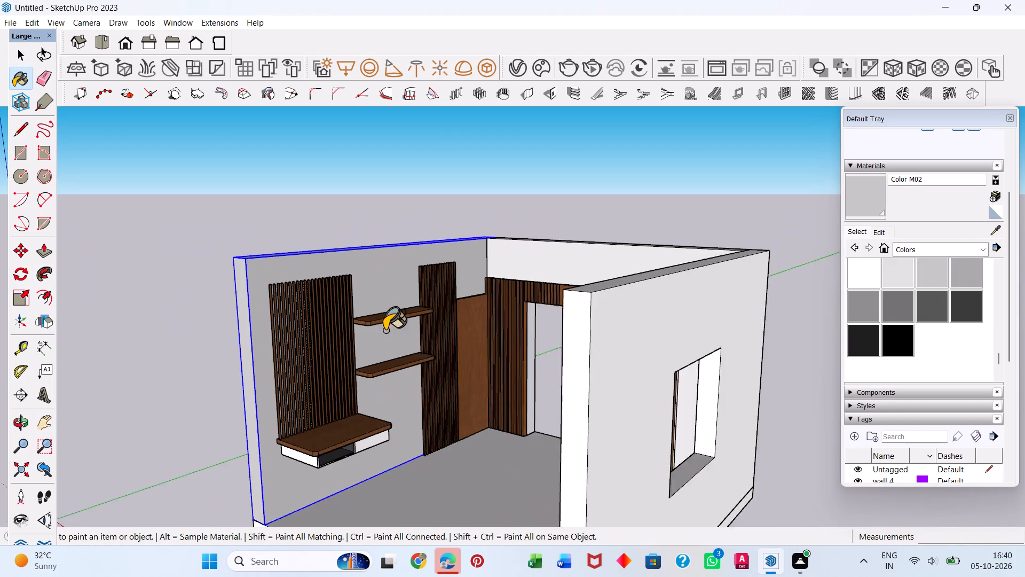
middle_click_drag(423, 376, 610, 394)
left_click(743, 298)
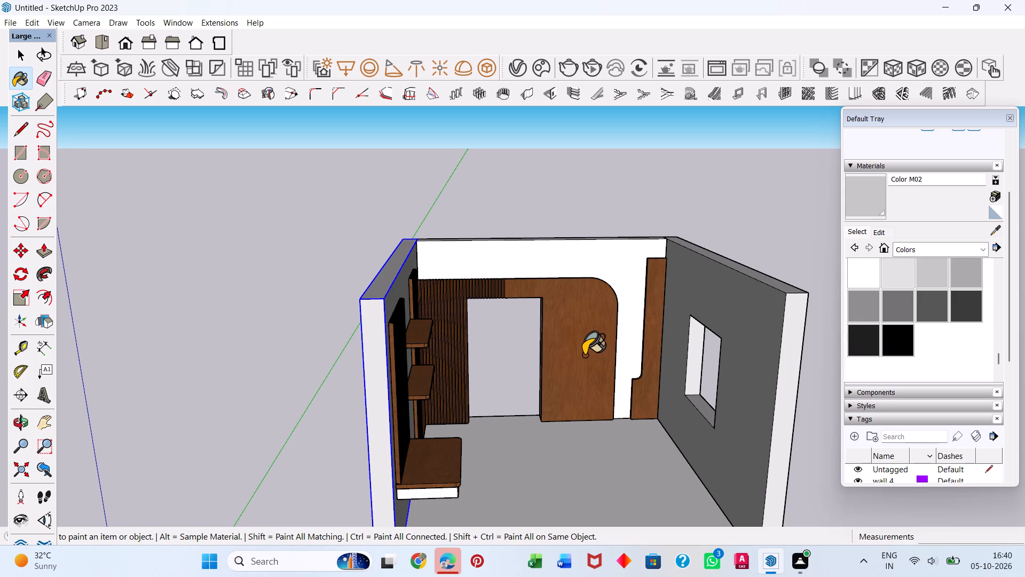
key("space")
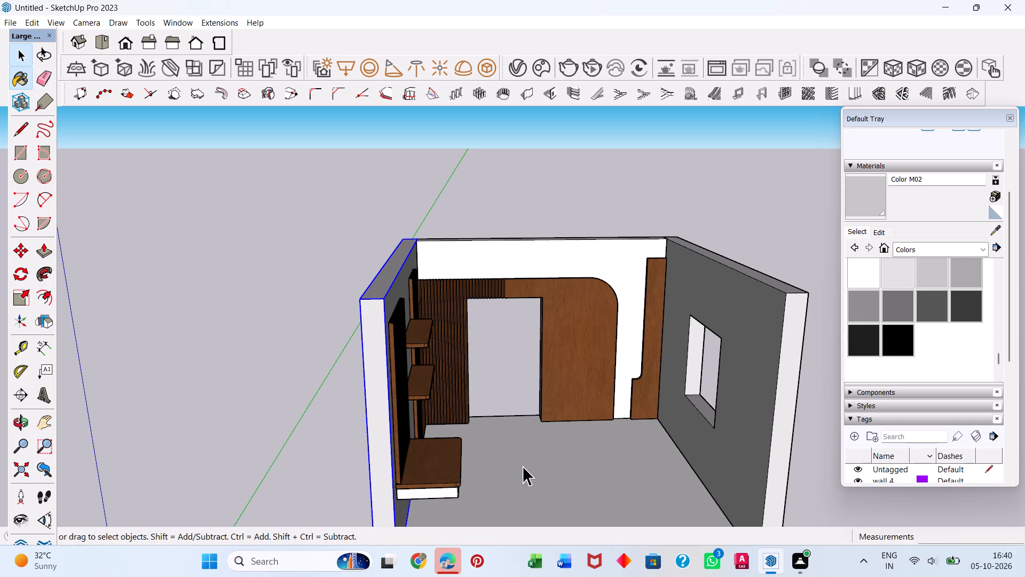
Browse the In Model, Materials, Colors and Patterns material collections for a floor finish.
left_click(917, 252)
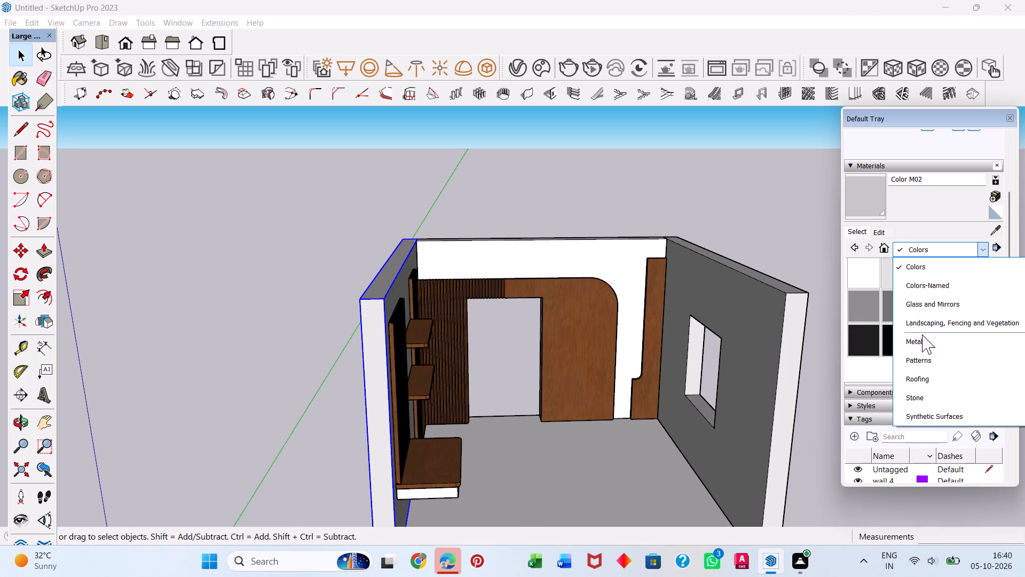
scroll(932, 325, "up", 2)
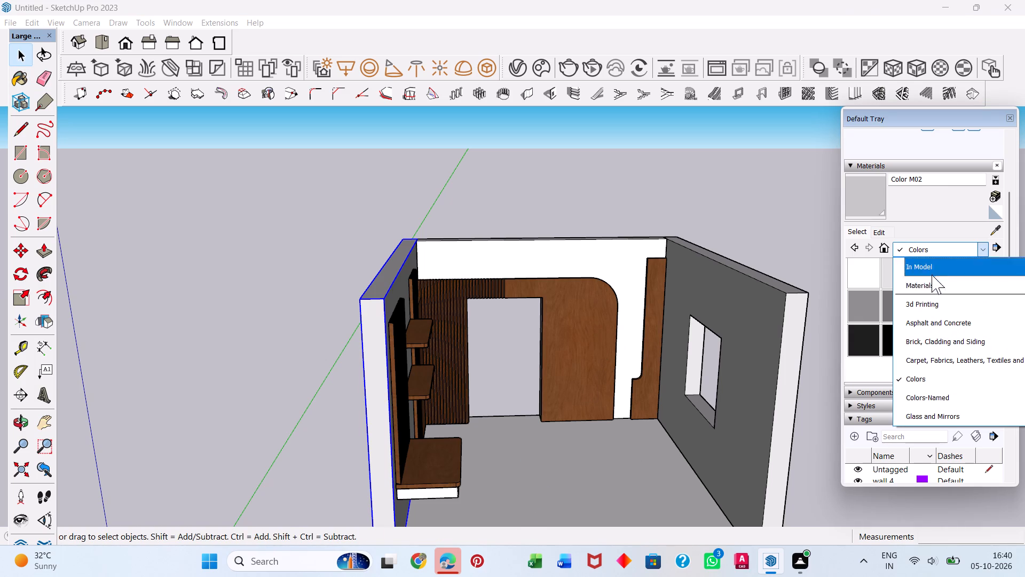
left_click(932, 271)
scroll(901, 300, "down", 8)
scroll(900, 300, "up", 6)
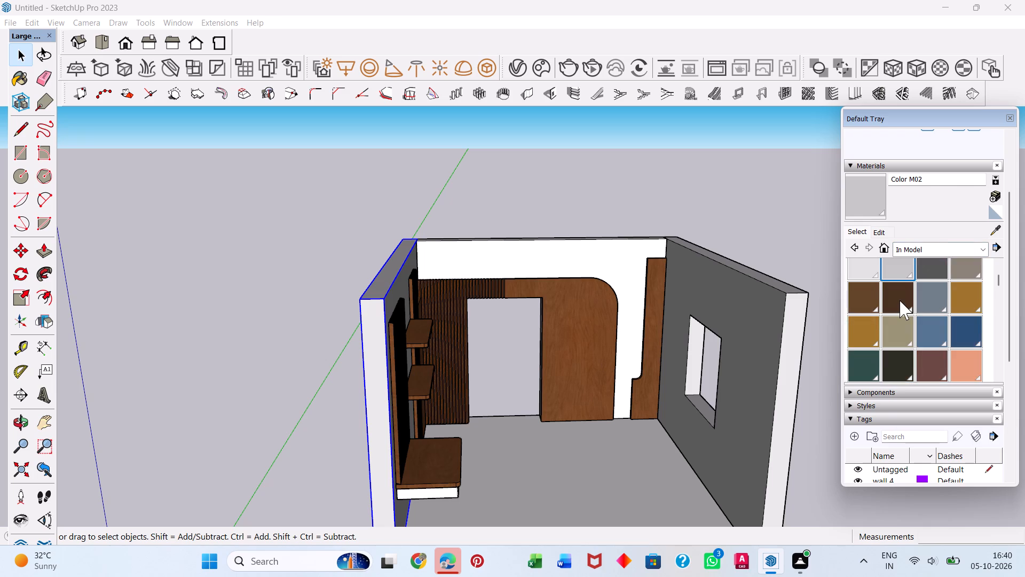
scroll(900, 300, "up", 3)
left_click(924, 249)
left_click(924, 249)
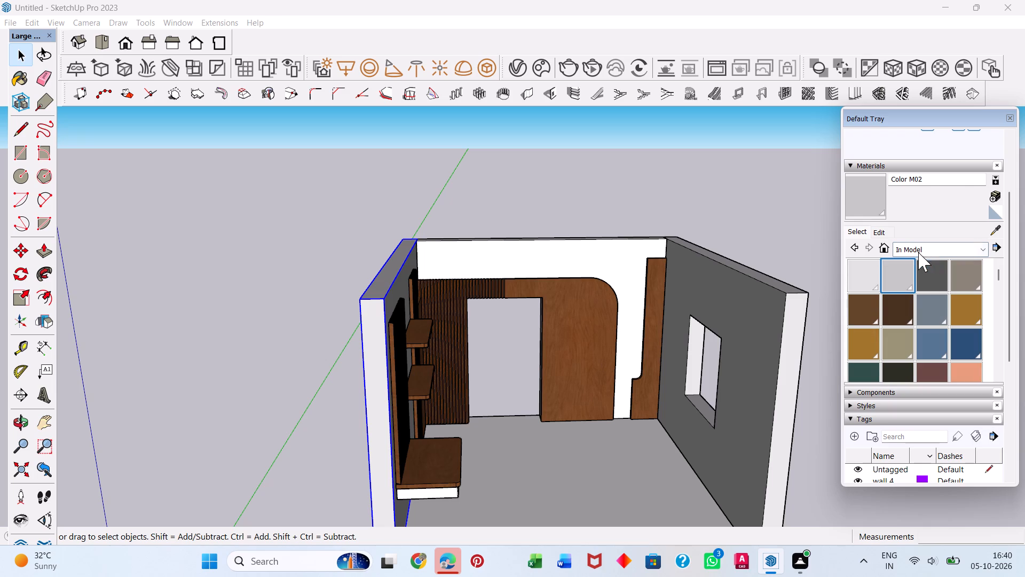
left_click(556, 454)
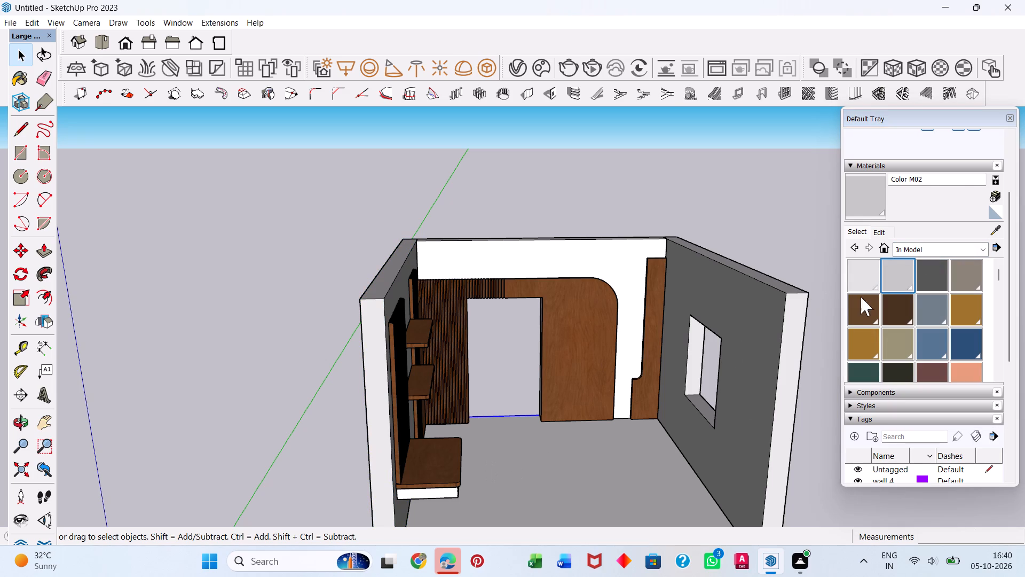
scroll(902, 400, "down", 5)
scroll(917, 162, "down", 4)
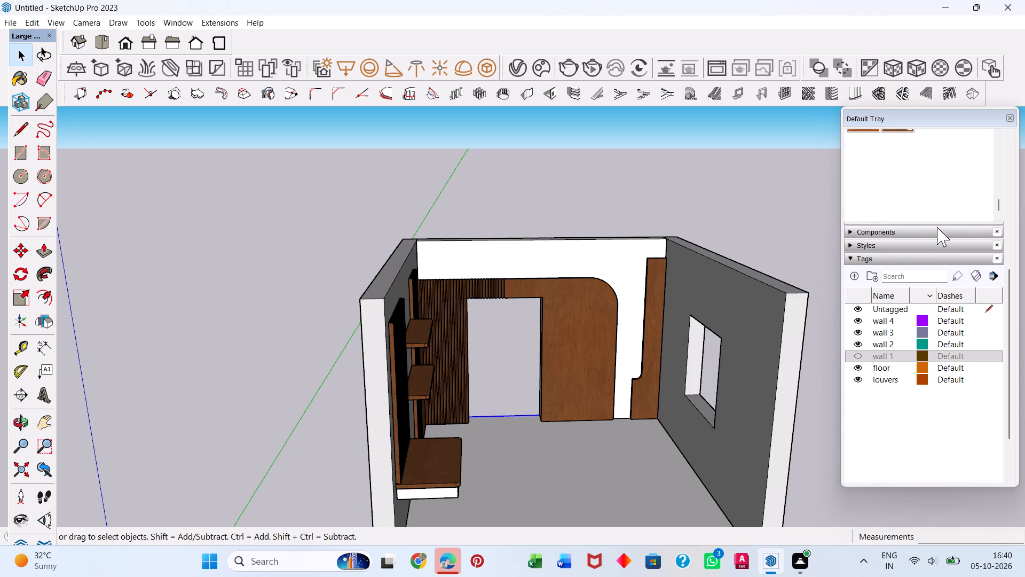
scroll(915, 300, "up", 6)
scroll(894, 218, "up", 2)
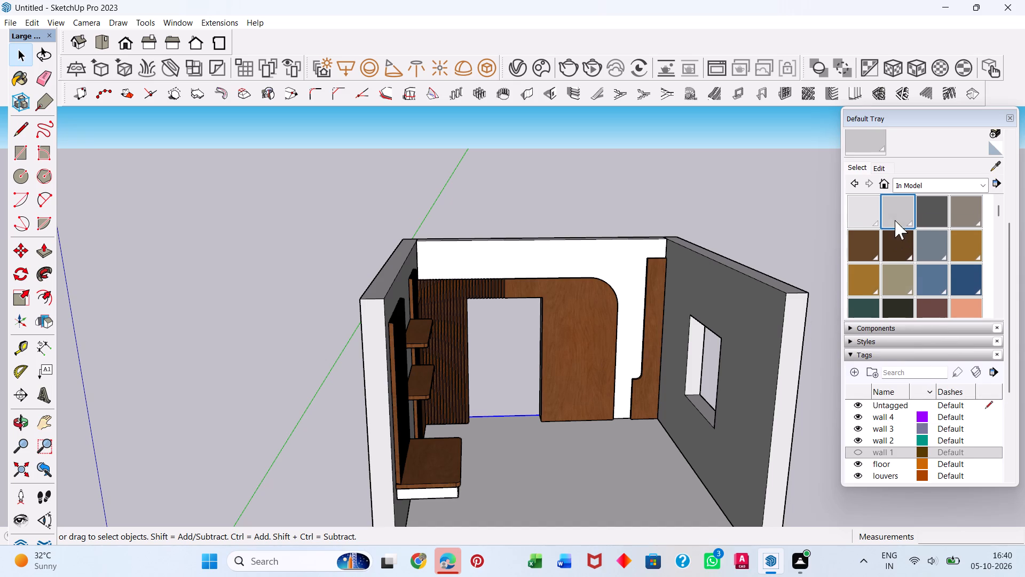
scroll(895, 220, "up", 5)
left_click(945, 186)
left_click(919, 222)
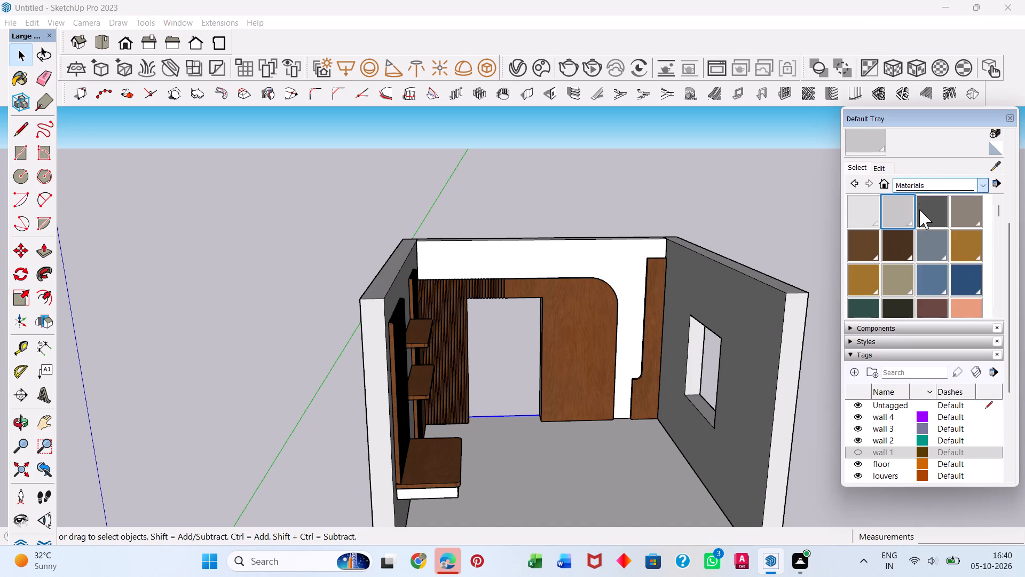
left_click(925, 185)
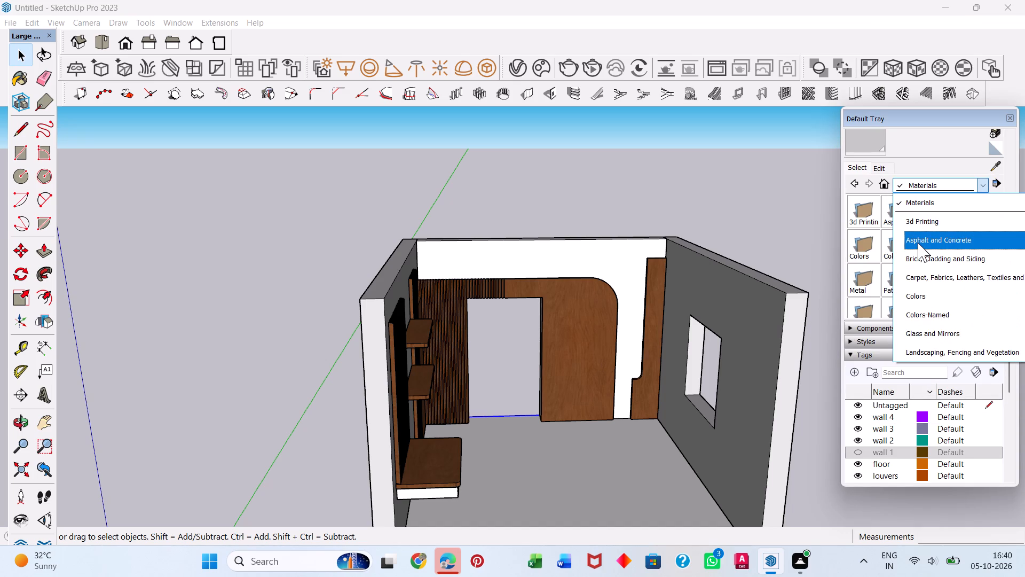
left_click(928, 296)
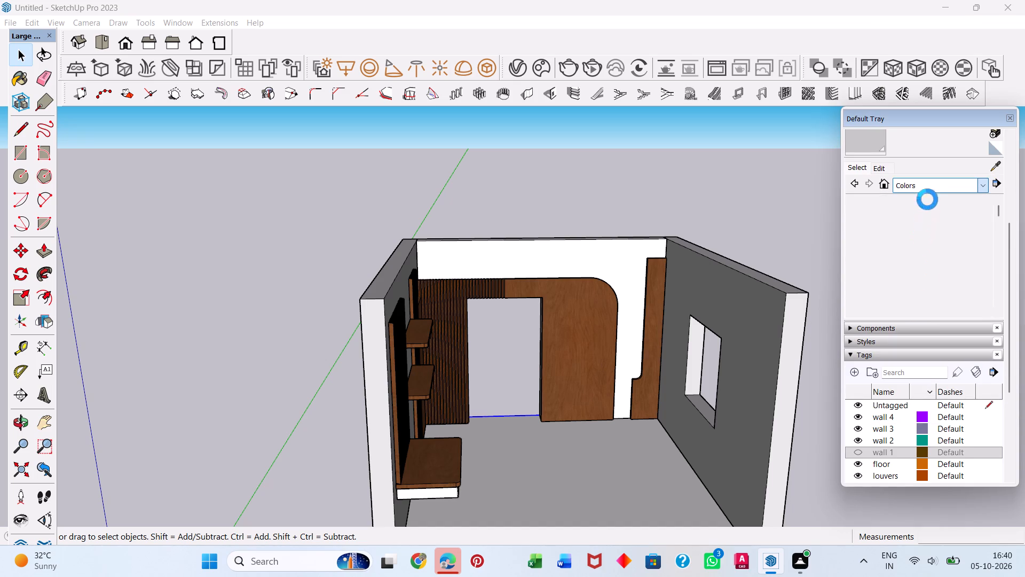
left_click(928, 190)
left_click(920, 294)
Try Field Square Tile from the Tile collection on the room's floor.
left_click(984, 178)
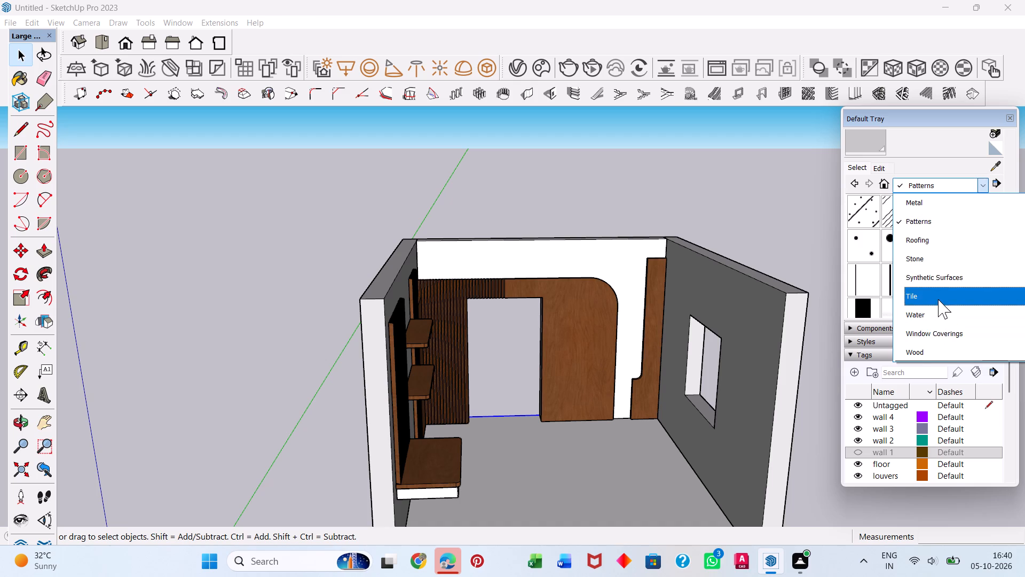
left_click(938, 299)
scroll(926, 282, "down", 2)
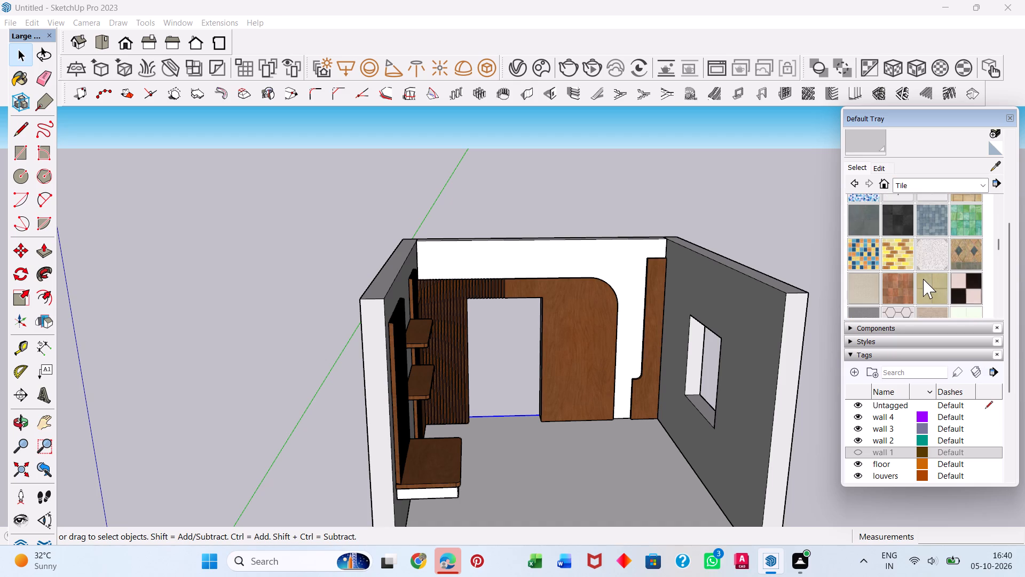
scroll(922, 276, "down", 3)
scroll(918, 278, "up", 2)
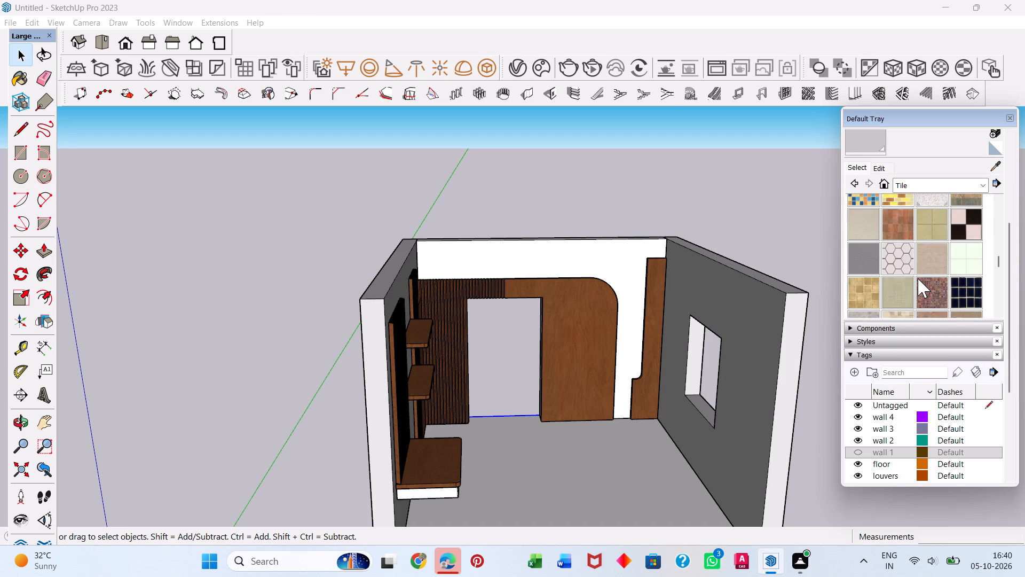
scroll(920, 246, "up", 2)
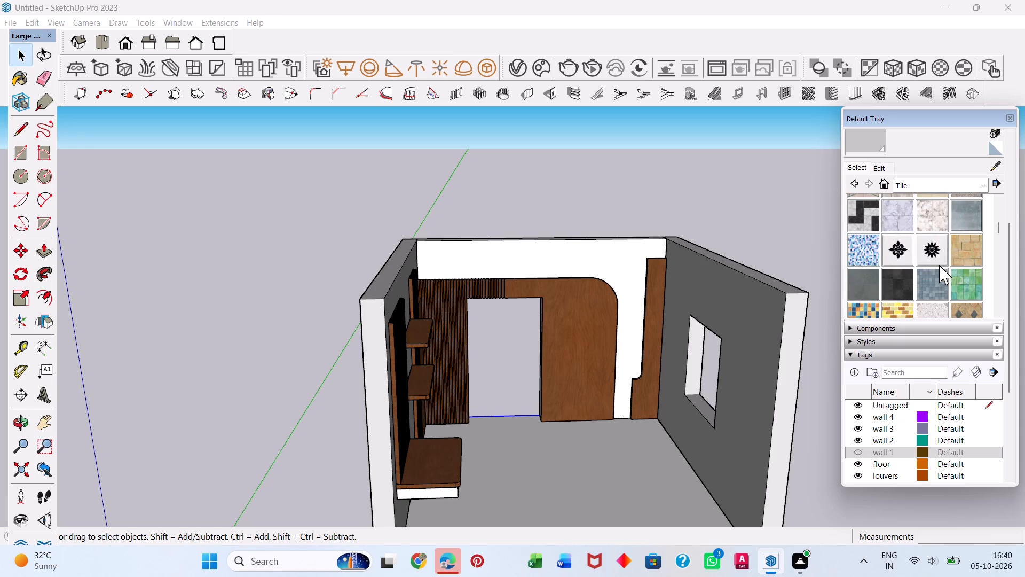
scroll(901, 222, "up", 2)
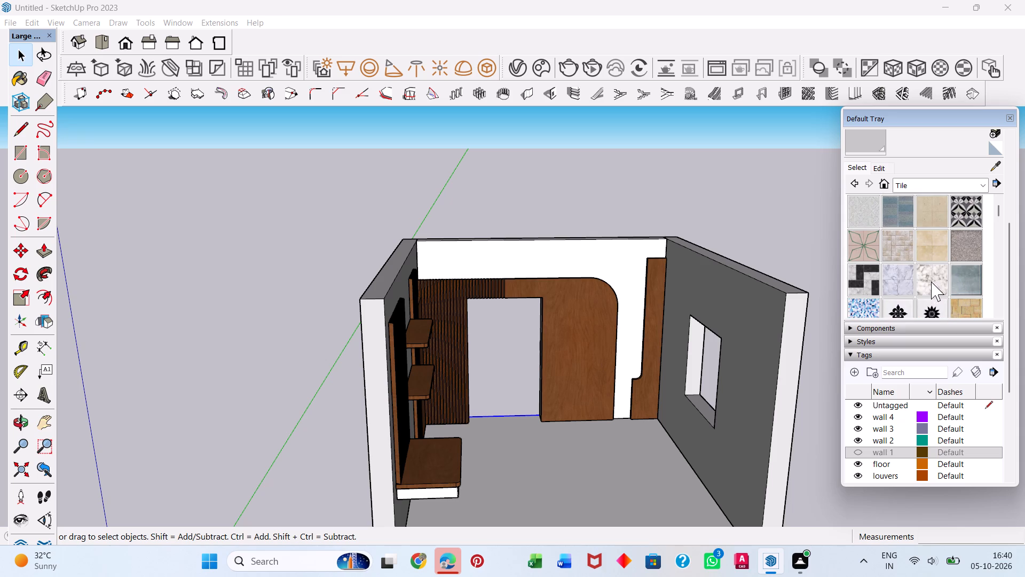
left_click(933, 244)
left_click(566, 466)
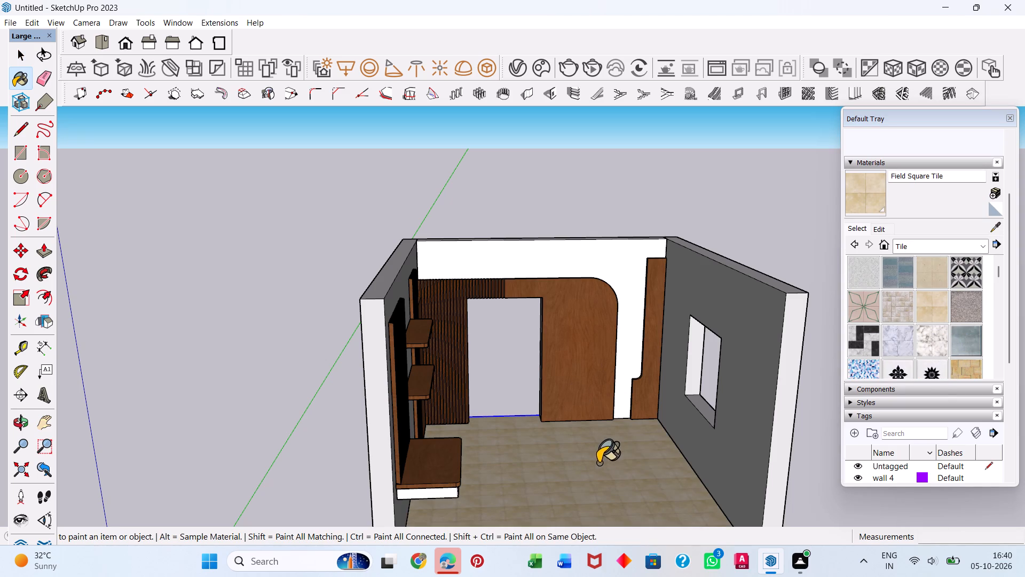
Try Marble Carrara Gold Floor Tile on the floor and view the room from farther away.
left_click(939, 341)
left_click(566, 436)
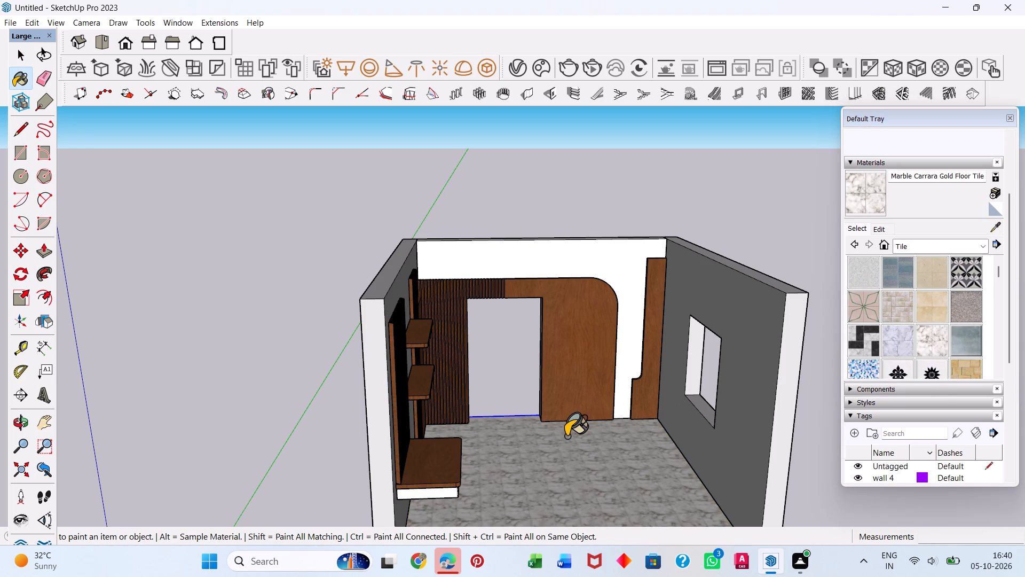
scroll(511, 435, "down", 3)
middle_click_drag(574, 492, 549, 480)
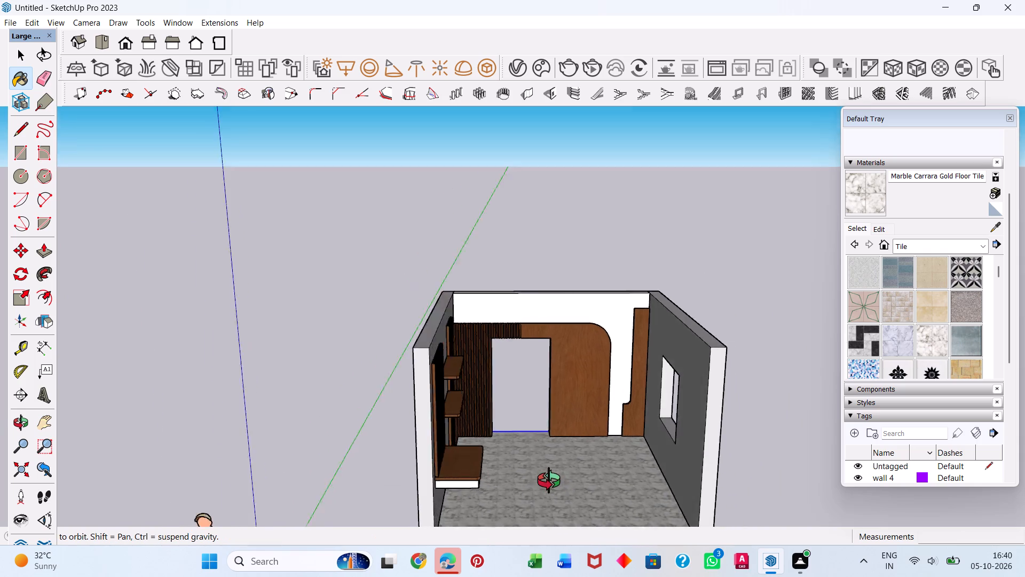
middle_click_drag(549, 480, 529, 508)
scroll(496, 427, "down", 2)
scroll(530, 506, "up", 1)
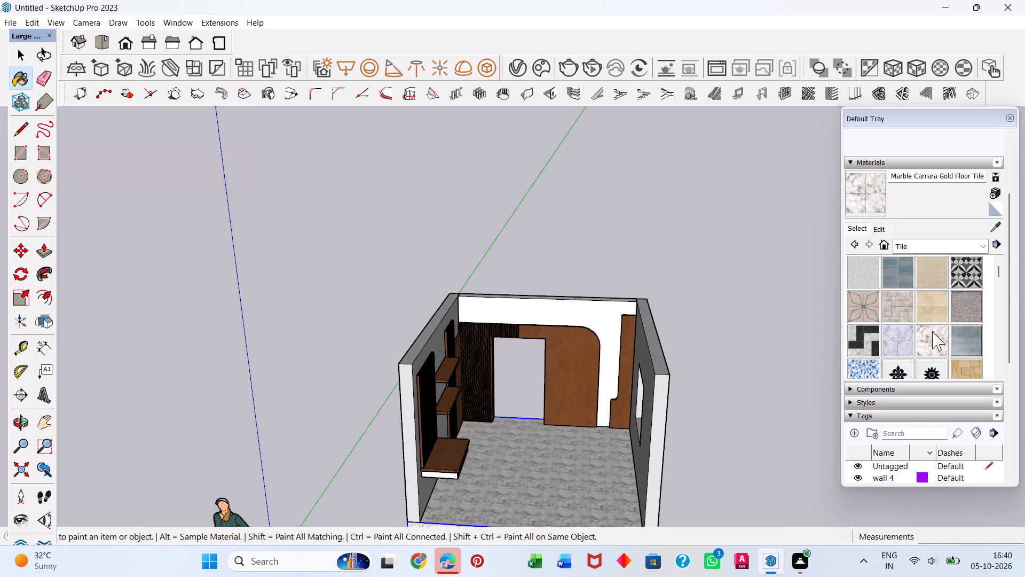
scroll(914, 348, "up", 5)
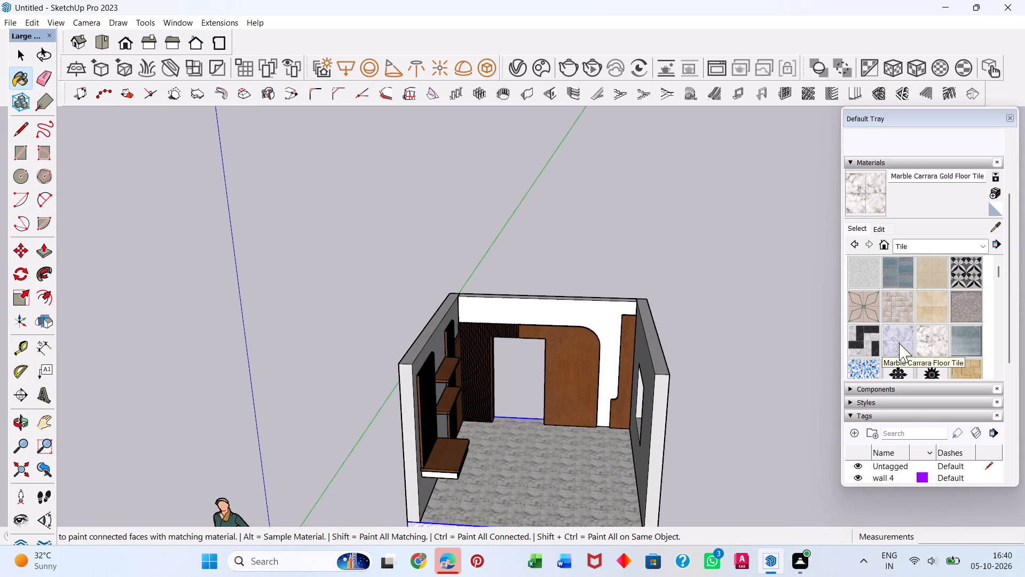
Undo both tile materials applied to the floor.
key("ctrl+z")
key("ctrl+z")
Look through the whole Tile collection for another floor finish.
scroll(947, 300, "up", 4)
scroll(950, 303, "down", 7)
scroll(947, 328, "up", 1)
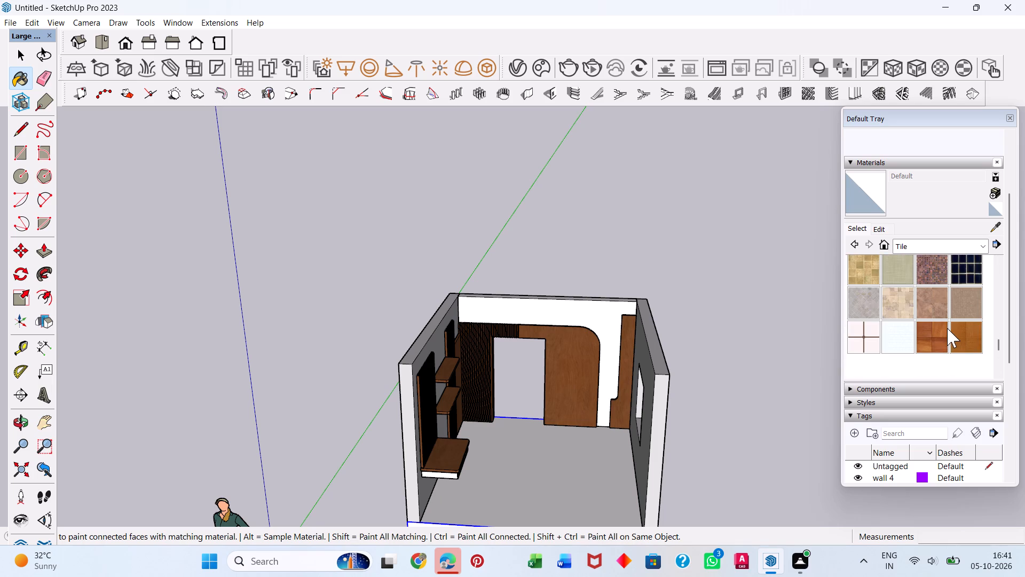
scroll(855, 287, "up", 10)
Check the 3d Printing and In Model material collections for a suitable floor finish.
left_click(913, 241)
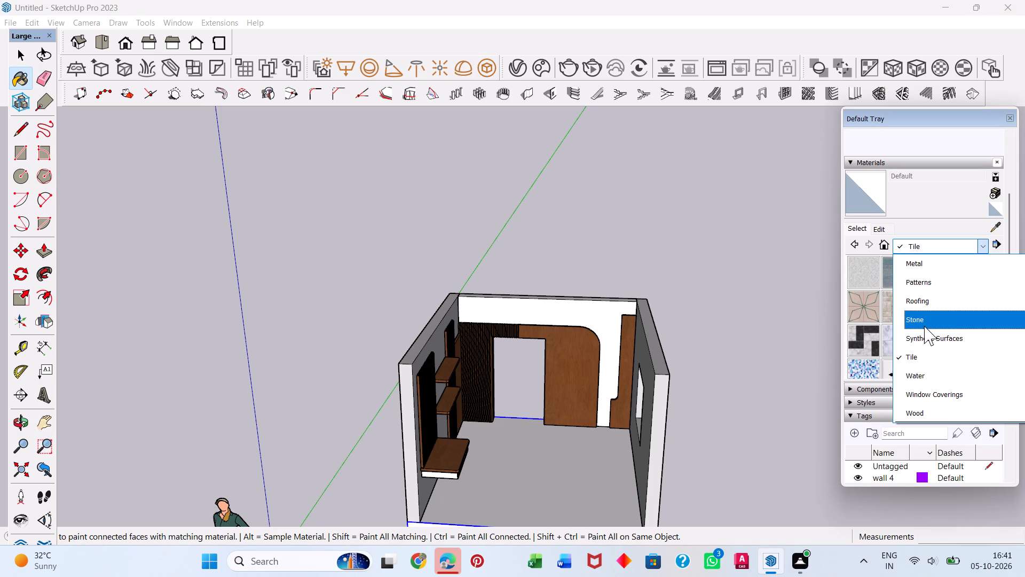
scroll(917, 308, "up", 8)
left_click(918, 287)
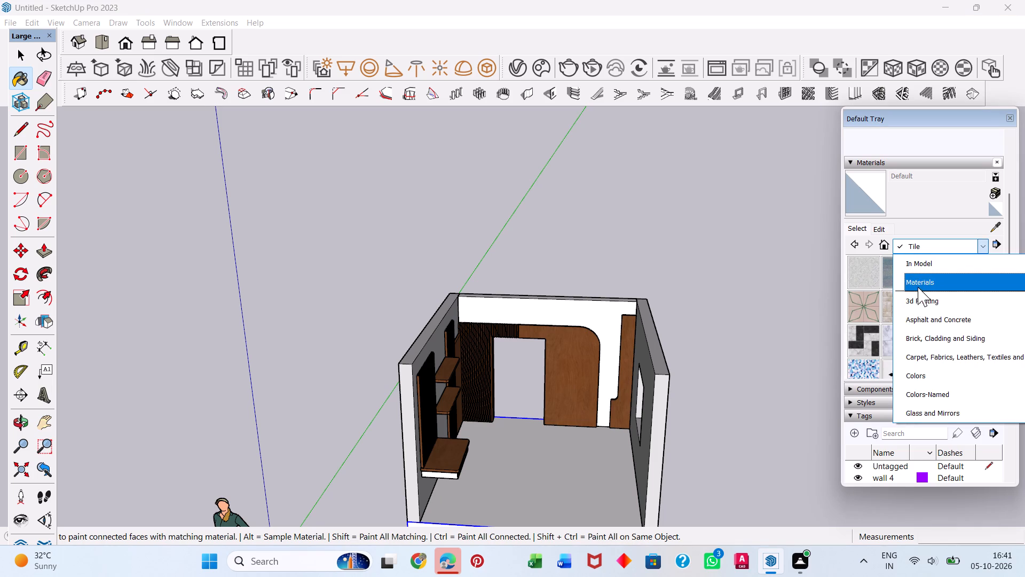
left_click(925, 244)
left_click(931, 287)
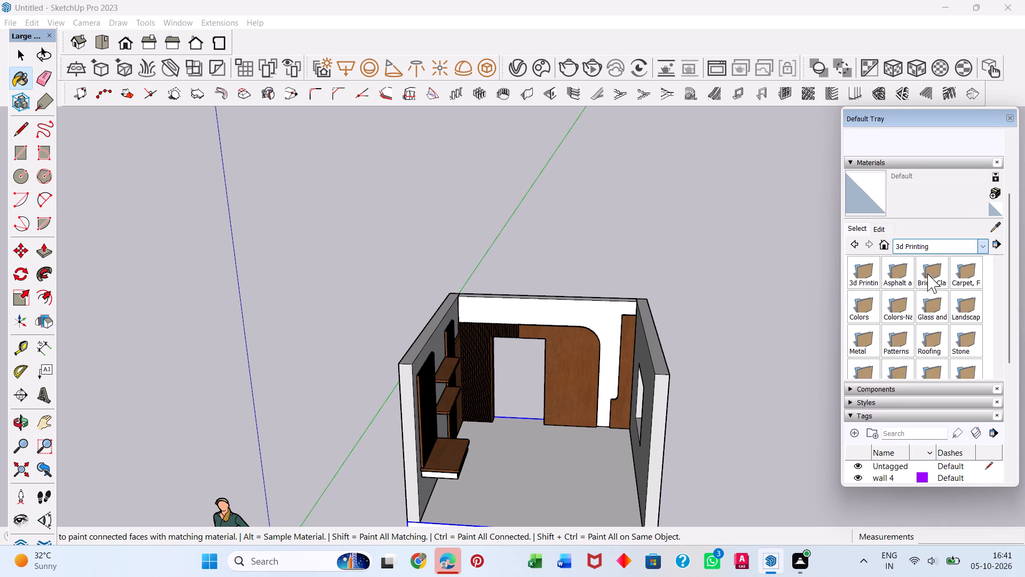
left_click(926, 248)
scroll(927, 287, "up", 4)
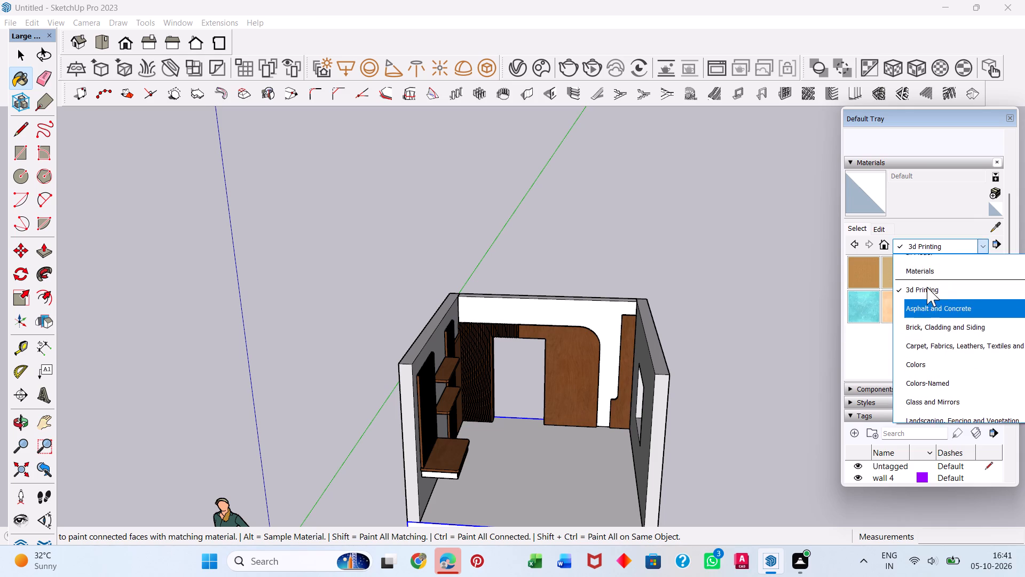
scroll(927, 287, "up", 3)
left_click(925, 259)
scroll(918, 334, "down", 10)
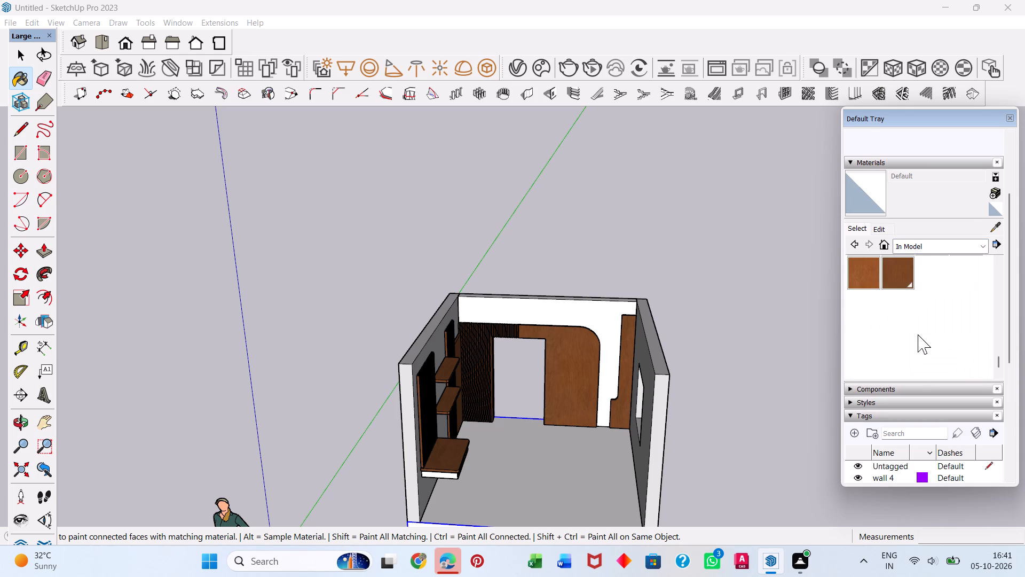
scroll(918, 334, "up", 8)
left_click(980, 241)
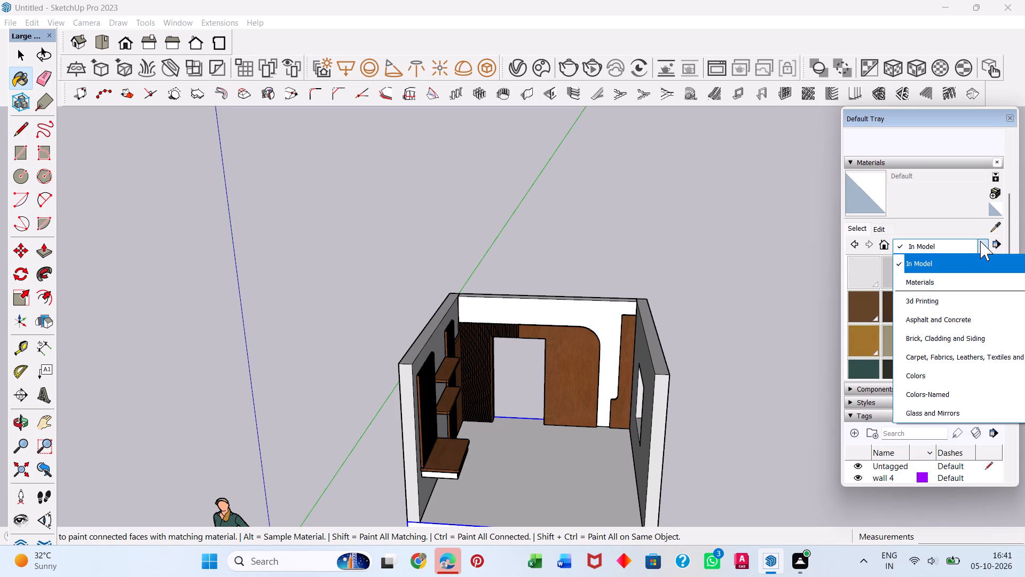
left_click(980, 241)
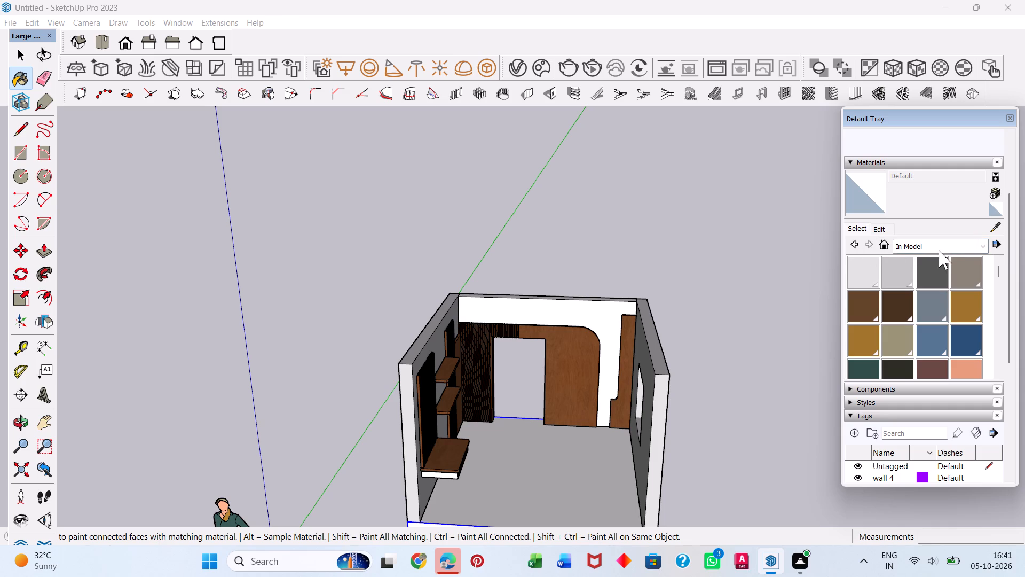
left_click(939, 246)
left_click(939, 246)
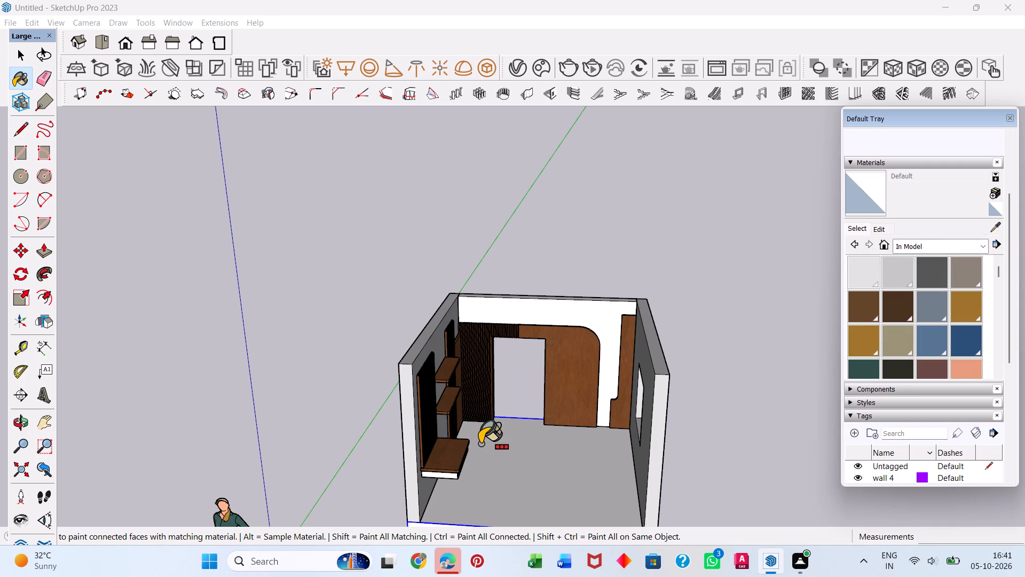
Look through the Carpet and Fabrics, Roofing and Window Coverings material collections for a suitable finish.
left_click(931, 241)
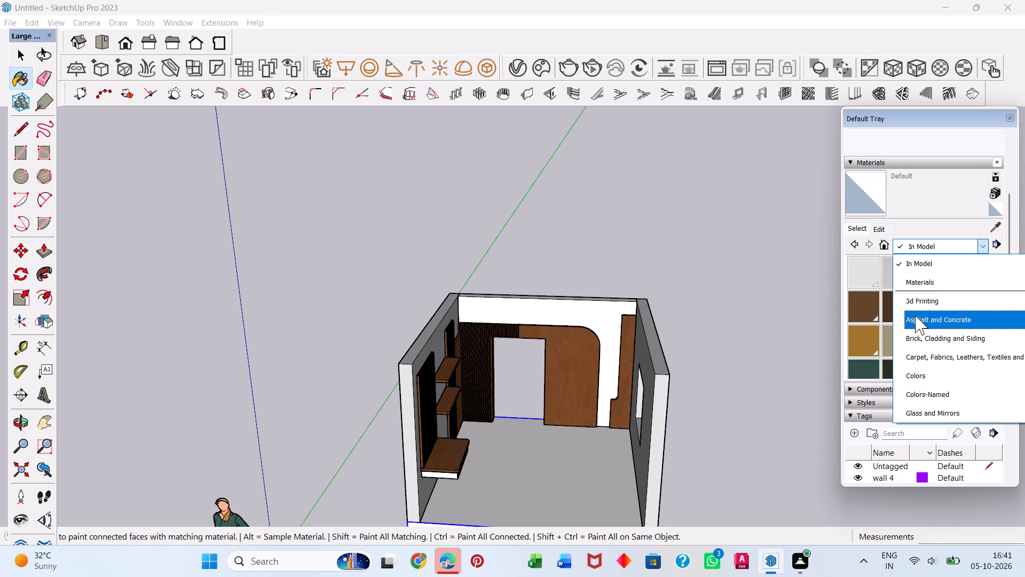
left_click(906, 280)
left_click(908, 245)
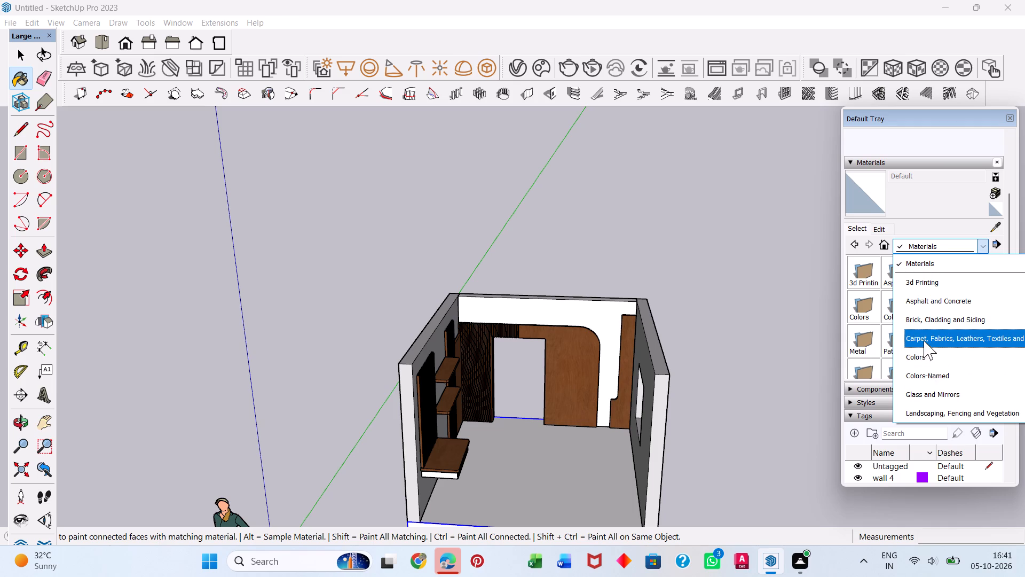
left_click(924, 340)
scroll(877, 315, "down", 3)
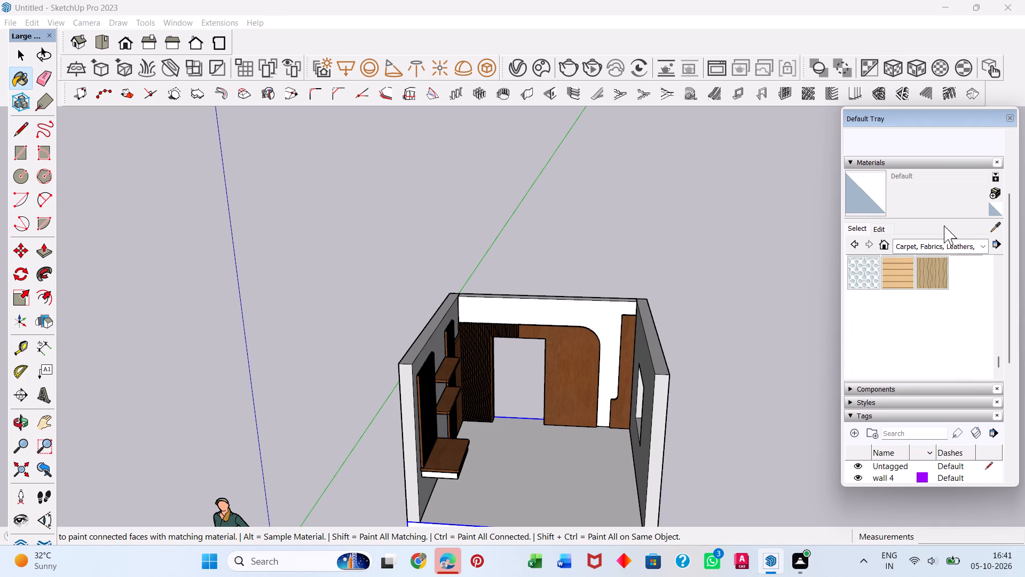
left_click(944, 244)
scroll(928, 359, "down", 1)
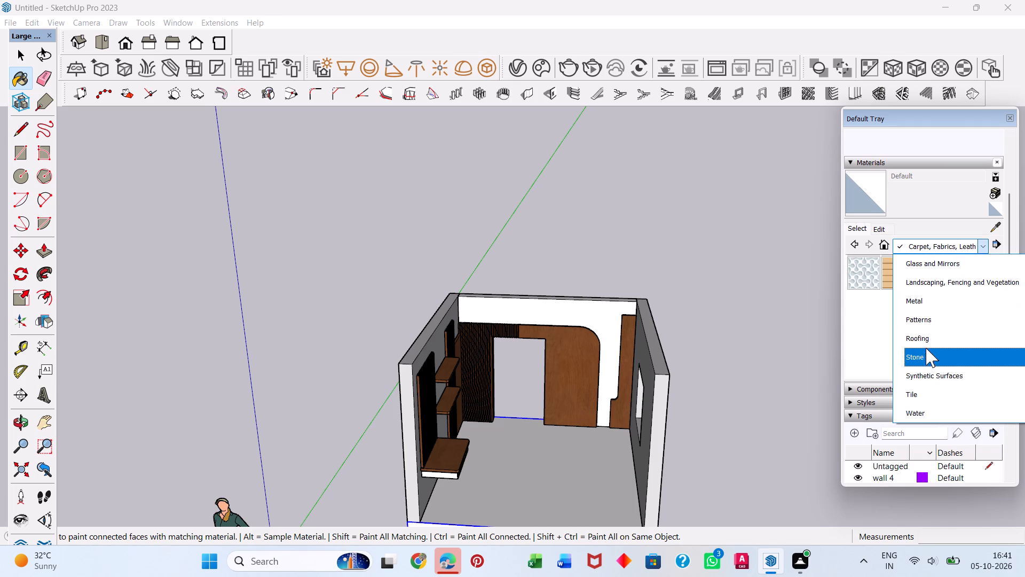
left_click(926, 340)
left_click(930, 244)
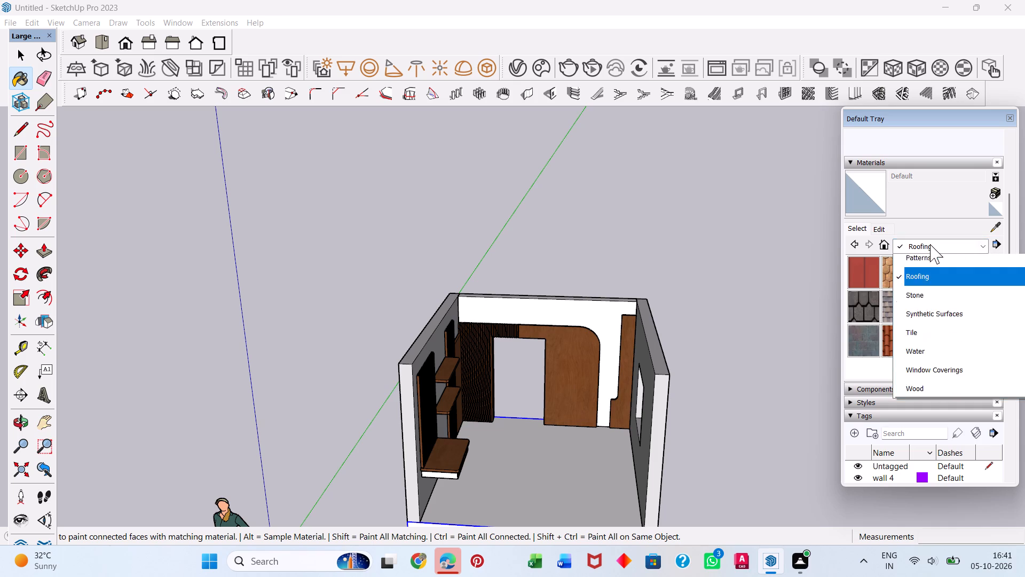
scroll(923, 375, "down", 4)
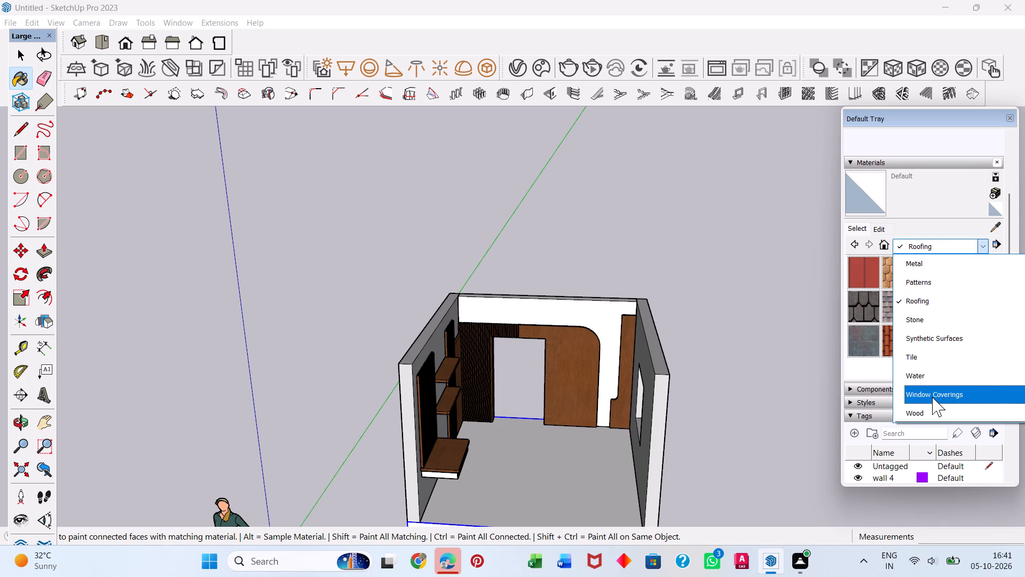
left_click(933, 397)
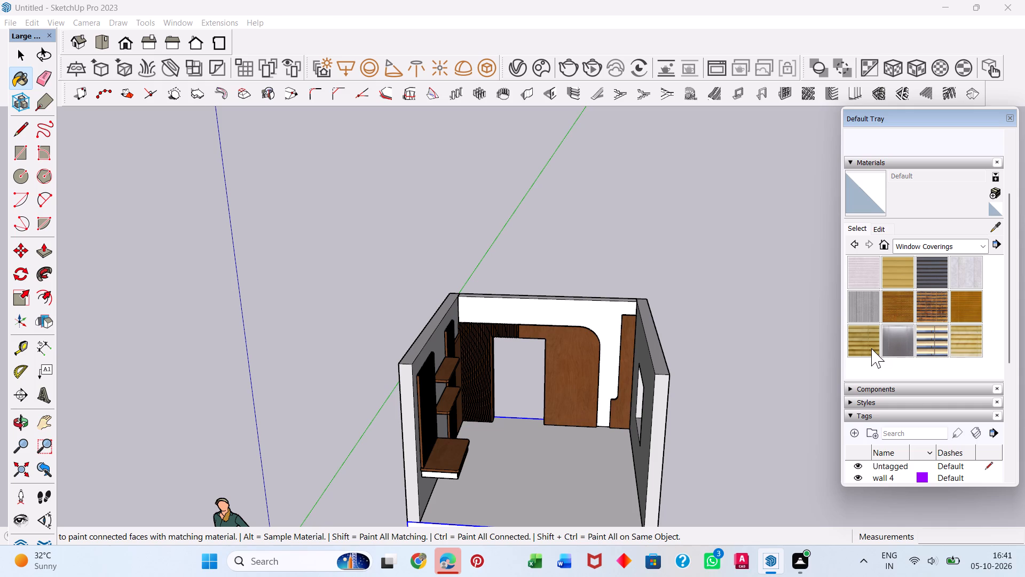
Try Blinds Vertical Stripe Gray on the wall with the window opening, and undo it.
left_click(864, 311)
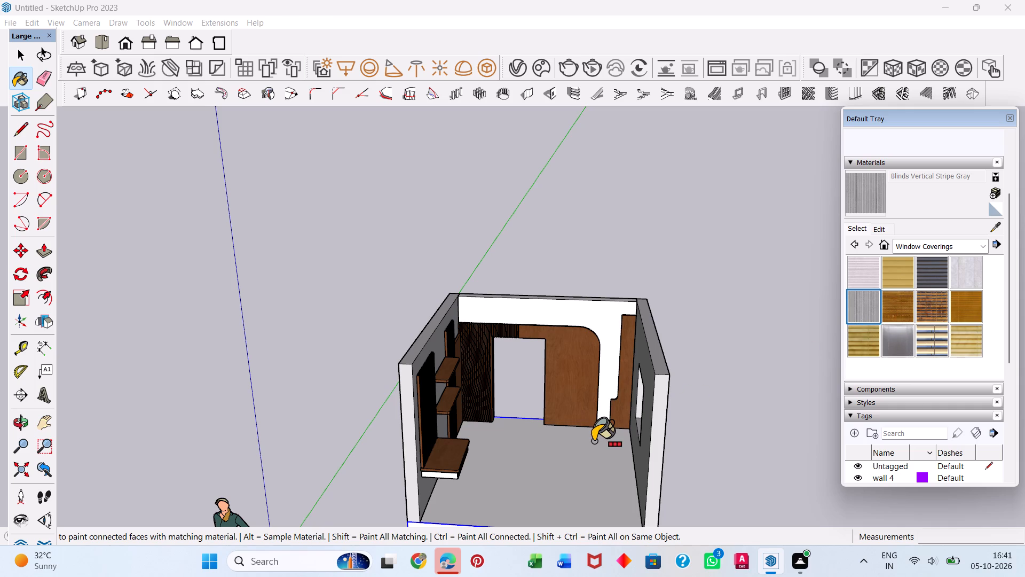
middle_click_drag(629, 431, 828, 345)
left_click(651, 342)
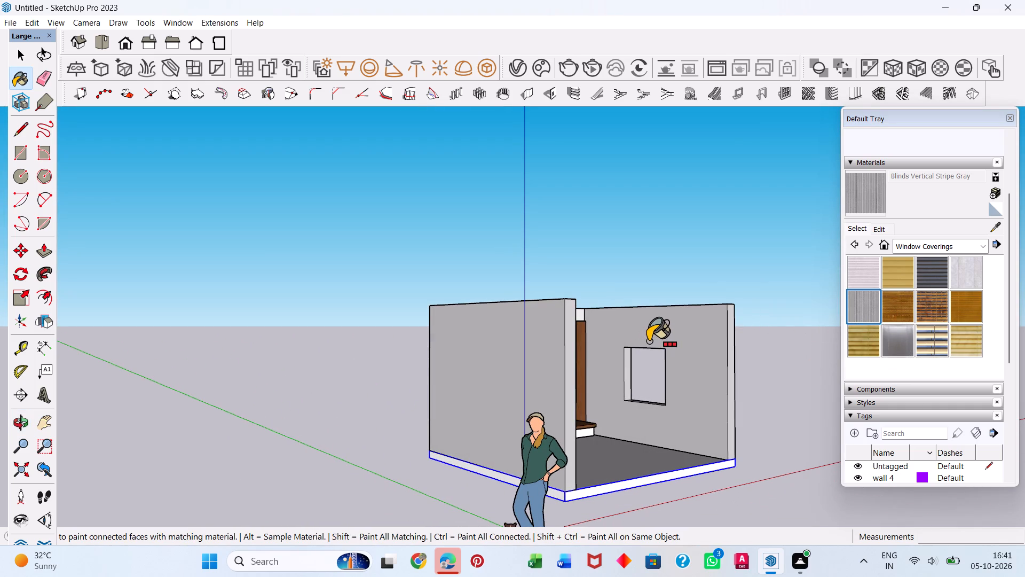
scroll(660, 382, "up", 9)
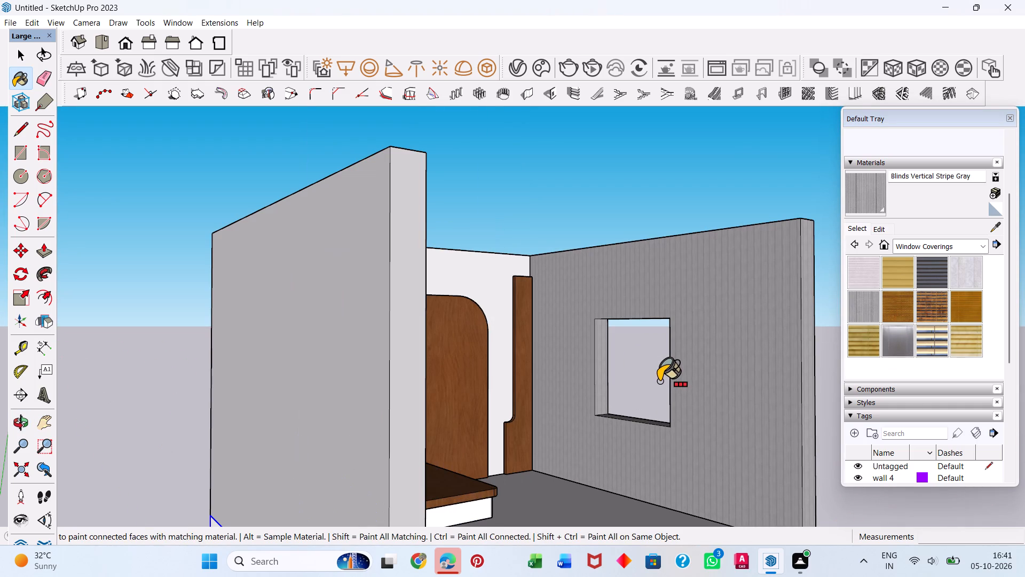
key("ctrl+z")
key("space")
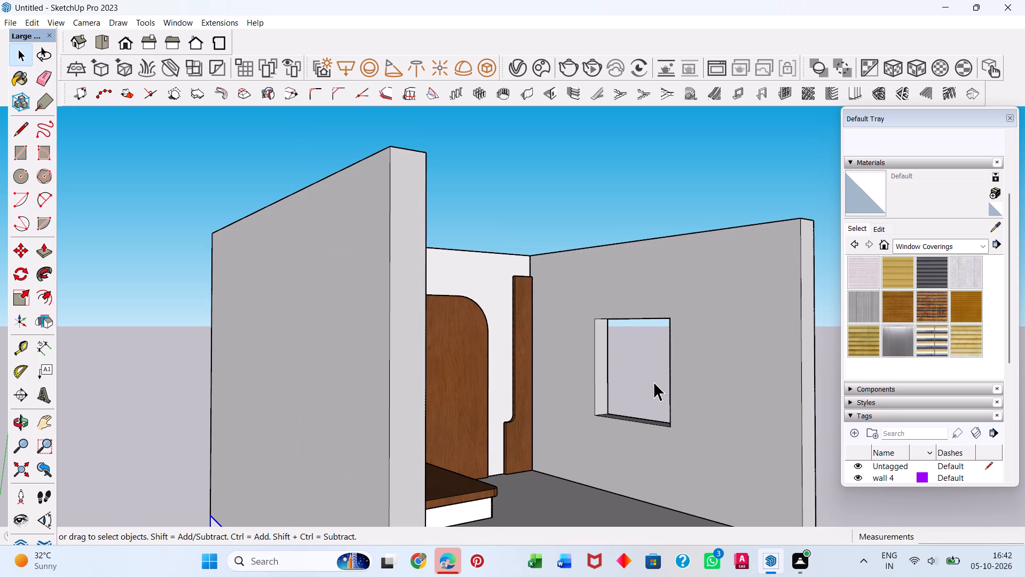
Examine the whole room, its wall designs and floor from several angles and distances.
scroll(621, 397, "down", 2)
middle_click_drag(655, 407, 568, 414)
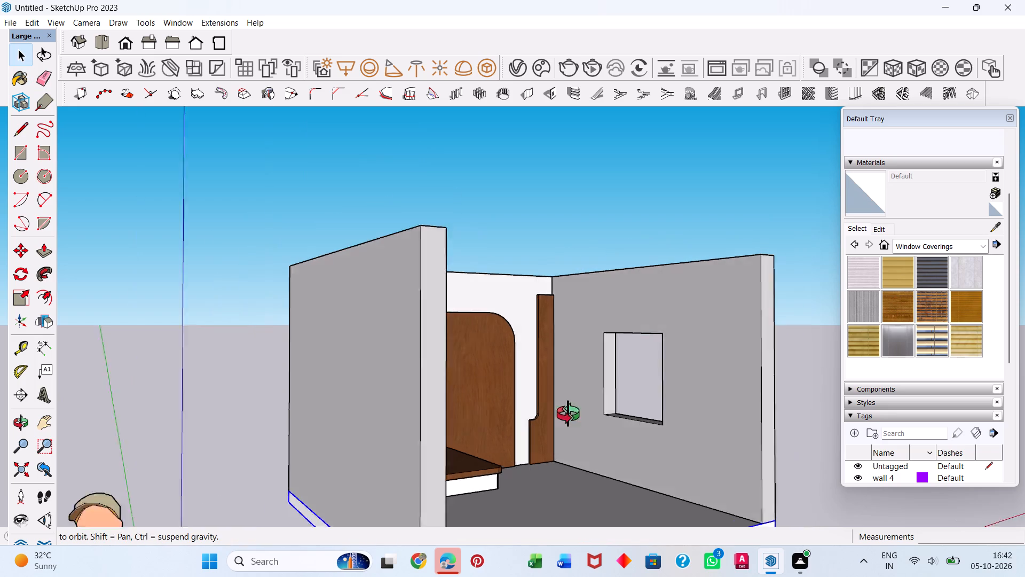
middle_click_drag(568, 414, 451, 399)
scroll(451, 399, "down", 7)
left_click(653, 414)
scroll(431, 386, "down", 1)
middle_click_drag(432, 393, 450, 466)
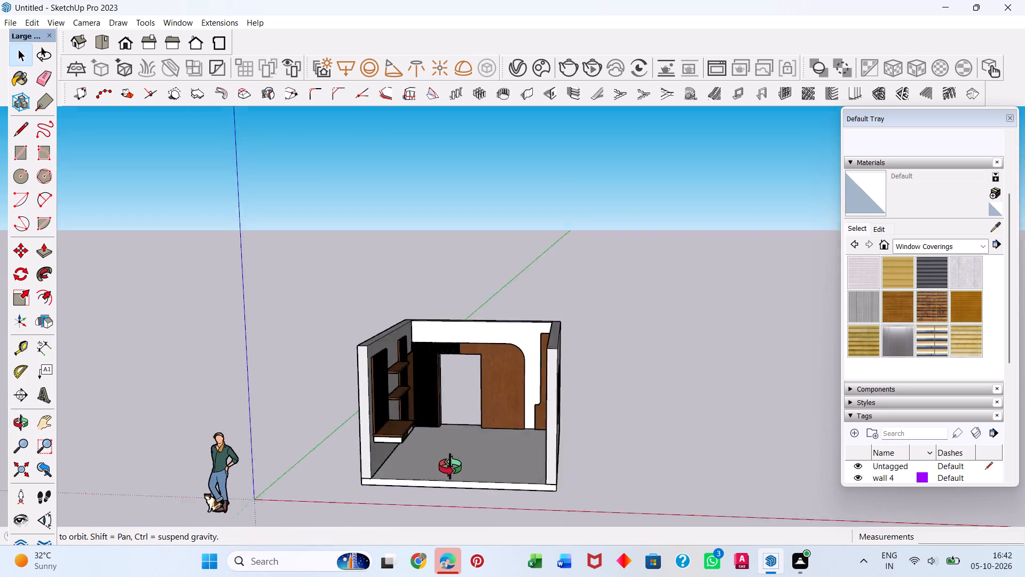
middle_click_drag(450, 466, 456, 490)
scroll(466, 380, "up", 8)
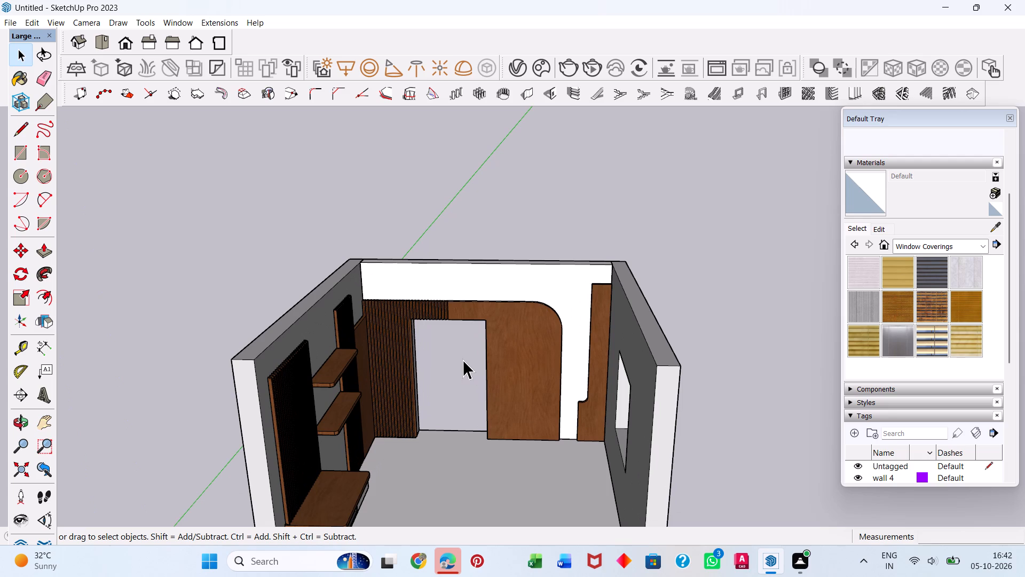
scroll(455, 322, "down", 5)
middle_click_drag(463, 379, 465, 362)
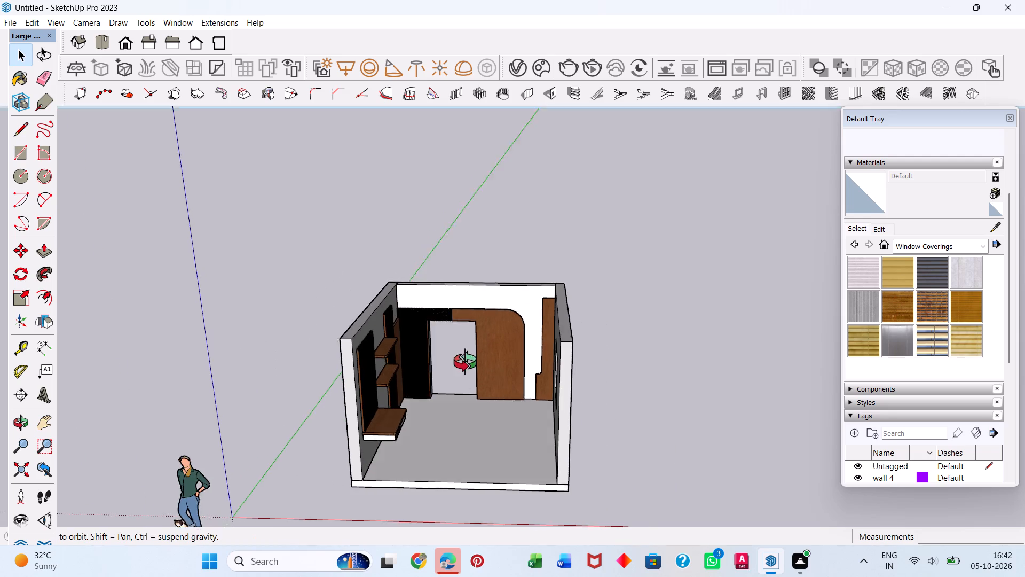
middle_click_drag(465, 362, 475, 309)
scroll(466, 371, "up", 6)
scroll(455, 373, "down", 4)
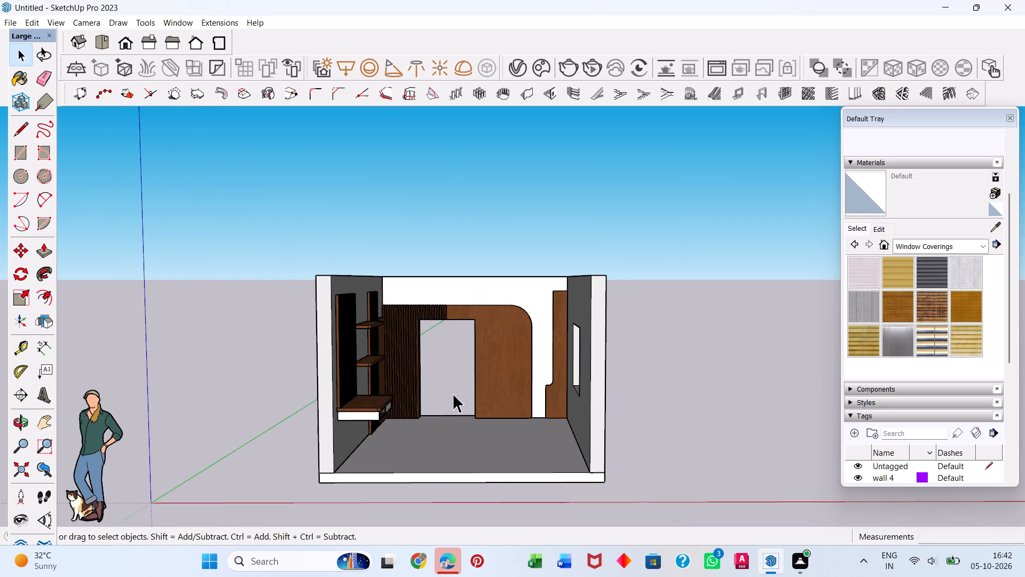
middle_click_drag(426, 355, 444, 487)
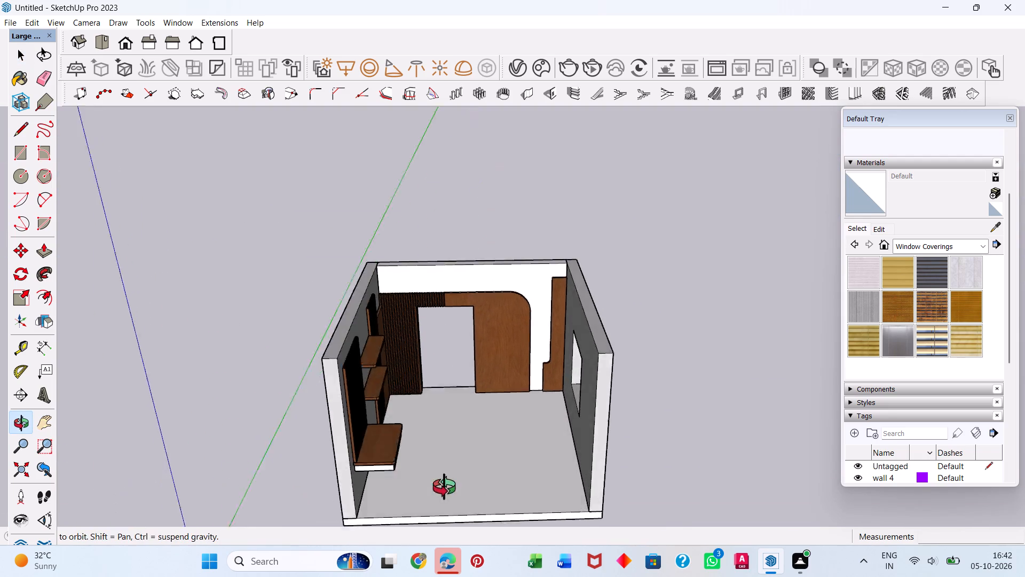
middle_click_drag(444, 487, 452, 516)
scroll(452, 516, "down", 1)
scroll(451, 423, "down", 4)
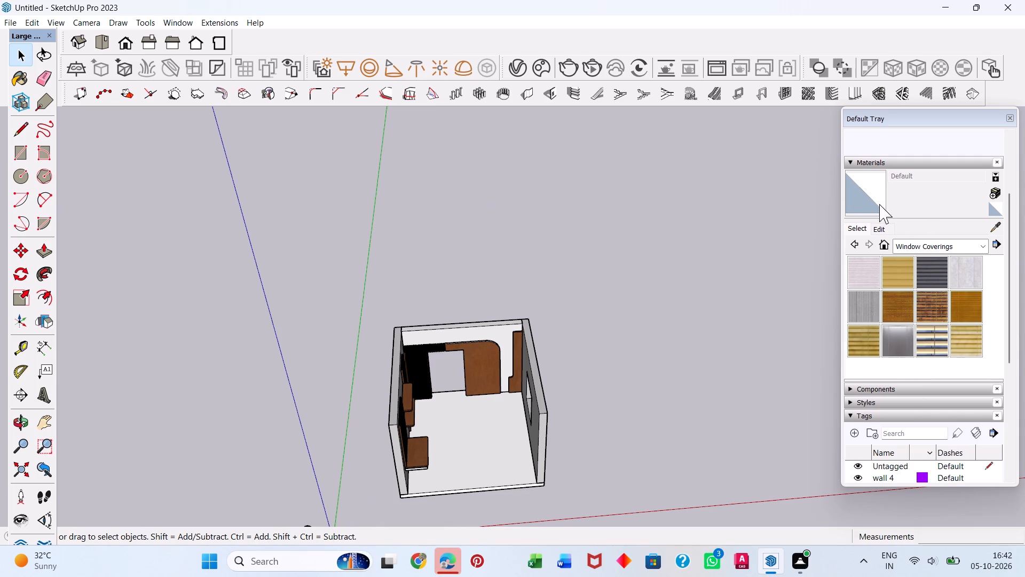
Make the wall 1 tag visible so the room is enclosed on all sides.
left_click(869, 157)
left_click(862, 299)
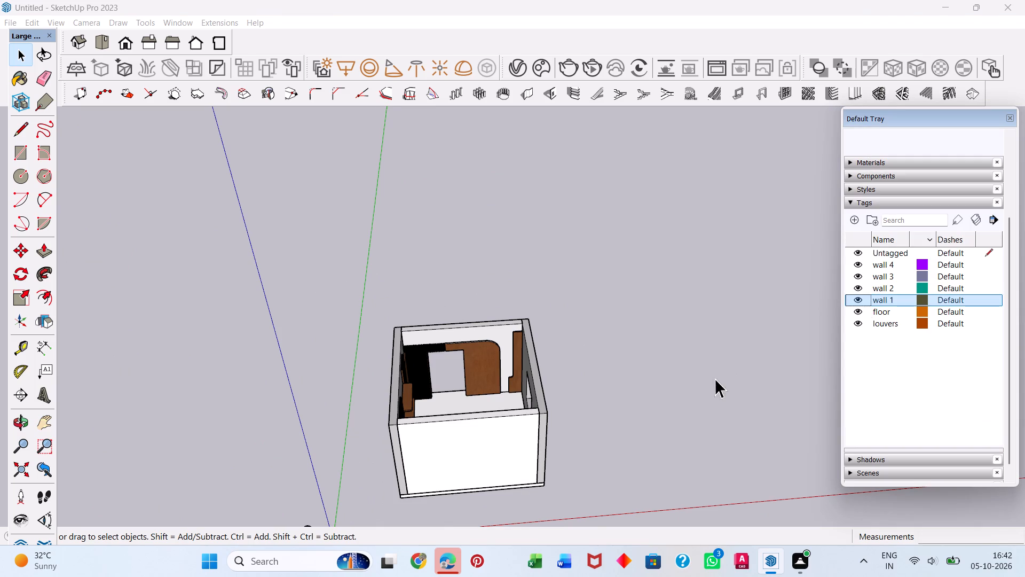
Draw a ceiling rectangle across the wall tops, from one outer corner of the room to the diagonally opposite one.
middle_click_drag(702, 394, 553, 428)
middle_click_drag(315, 365, 449, 404)
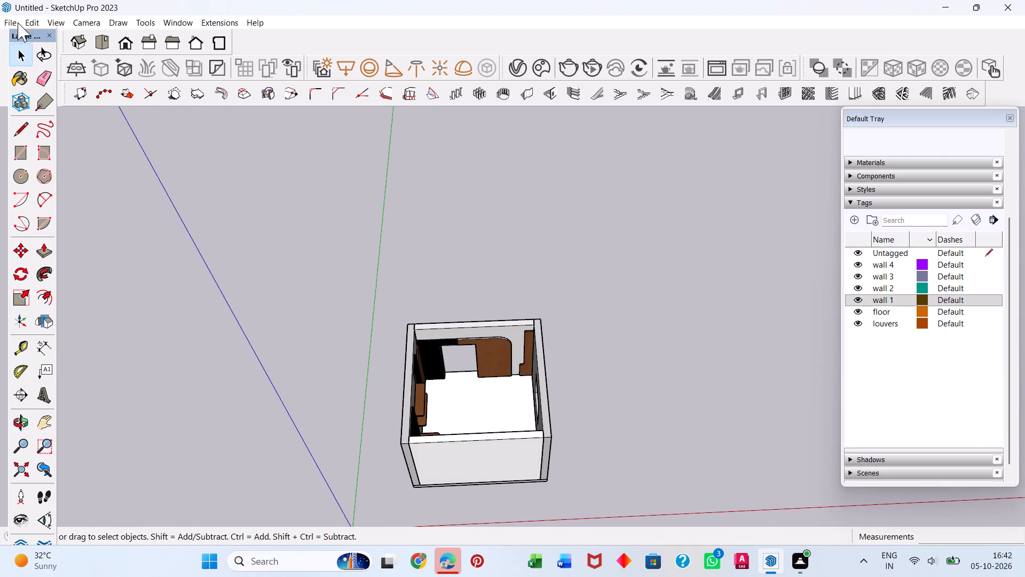
left_click(17, 154)
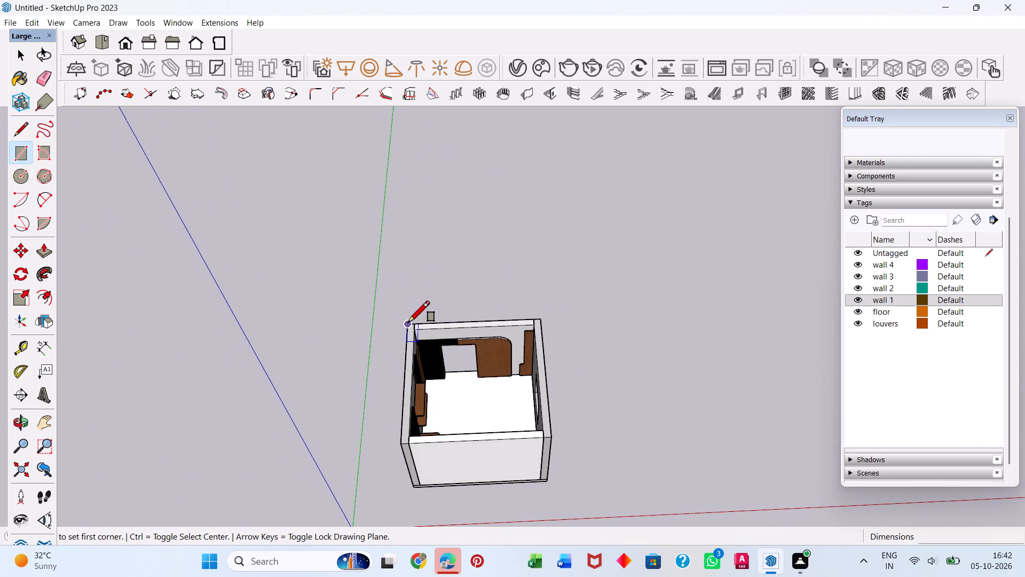
left_click(408, 322)
left_click(552, 439)
key("space")
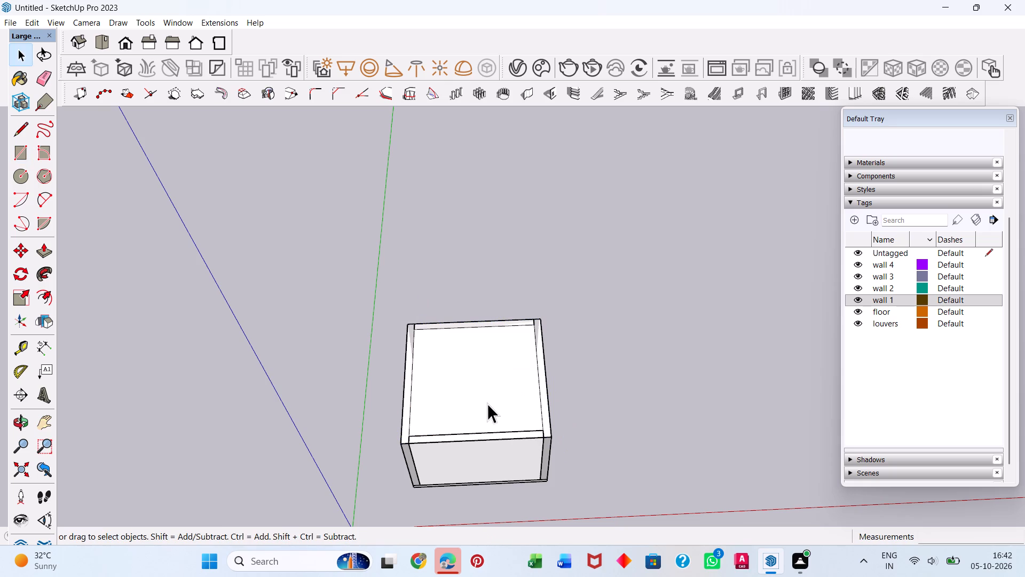
Hide the wall 1, wall 2, wall 3 and wall 4 tags.
scroll(479, 416, "up", 1)
middle_click_drag(479, 416, 464, 244)
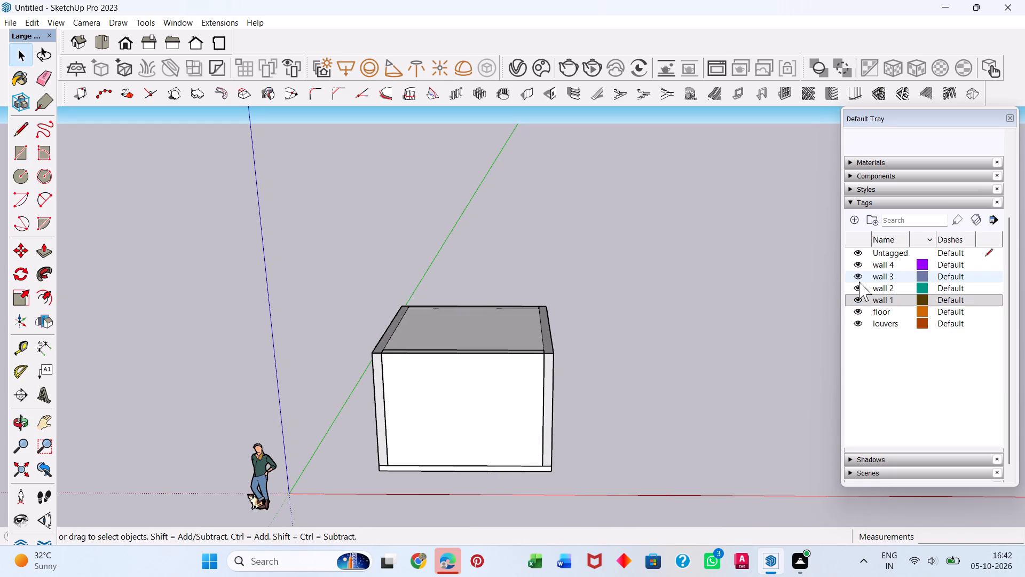
left_click(858, 288)
left_click(860, 302)
left_click(862, 278)
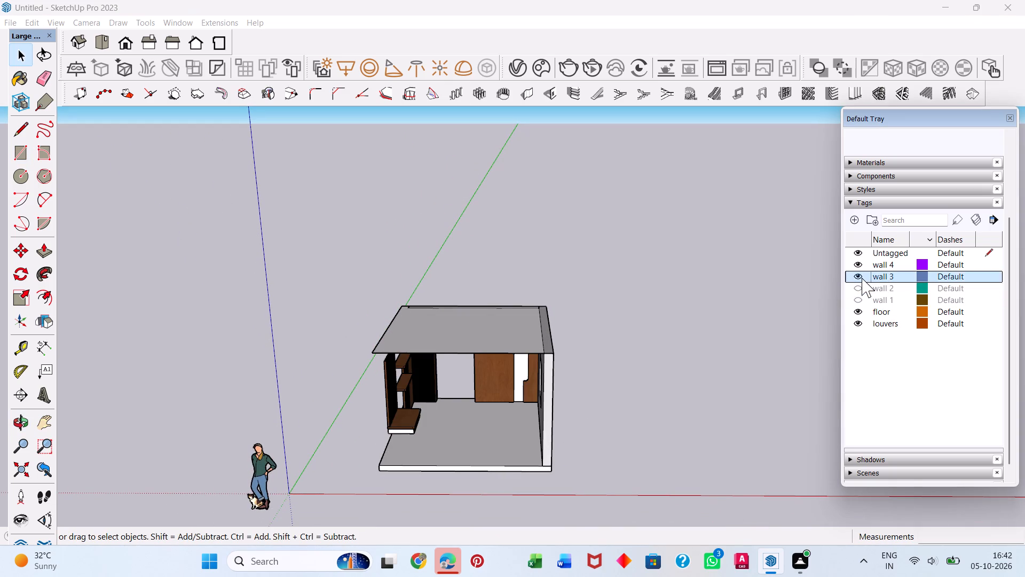
left_click(860, 263)
Make the ceiling rectangle, with its face and edges, into a group.
middle_click_drag(454, 398, 448, 221)
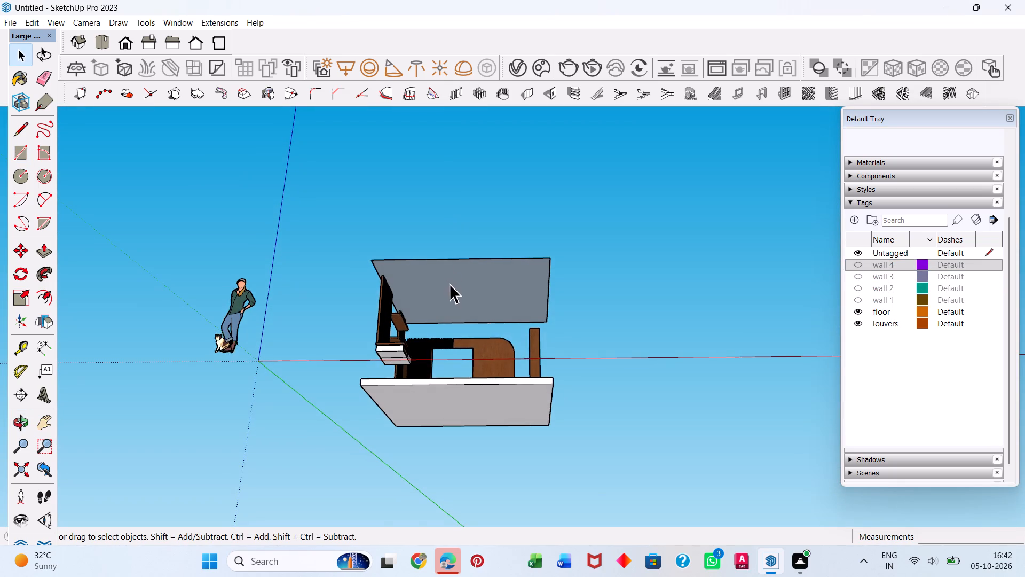
scroll(450, 284, "up", 4)
left_click(467, 276)
scroll(466, 280, "down", 1)
middle_click_drag(459, 314, 452, 377)
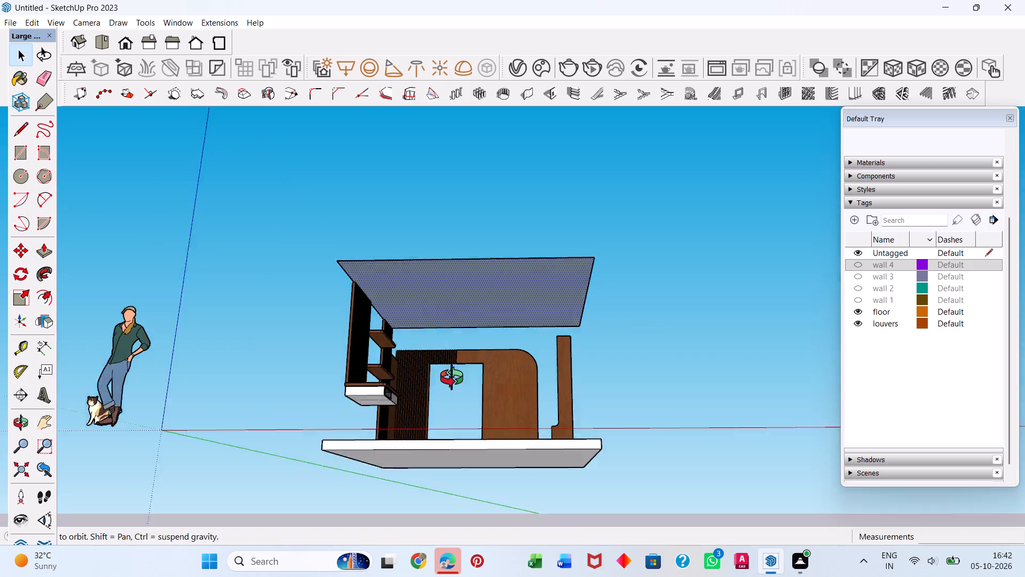
middle_click_drag(452, 377, 450, 394)
middle_click_drag(457, 255, 447, 426)
triple_click(477, 350)
right_click(477, 350)
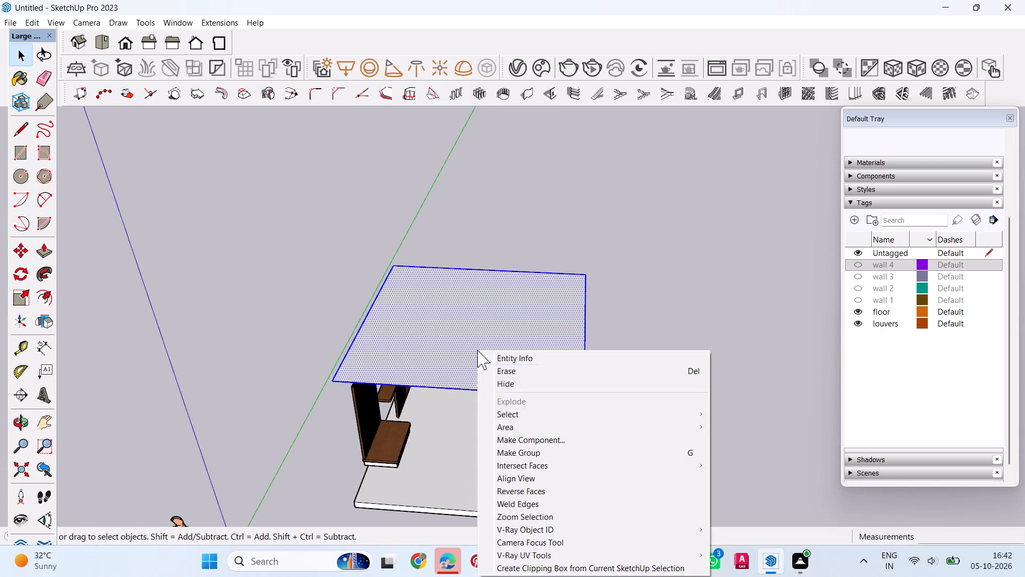
left_click(523, 451)
left_click(477, 336)
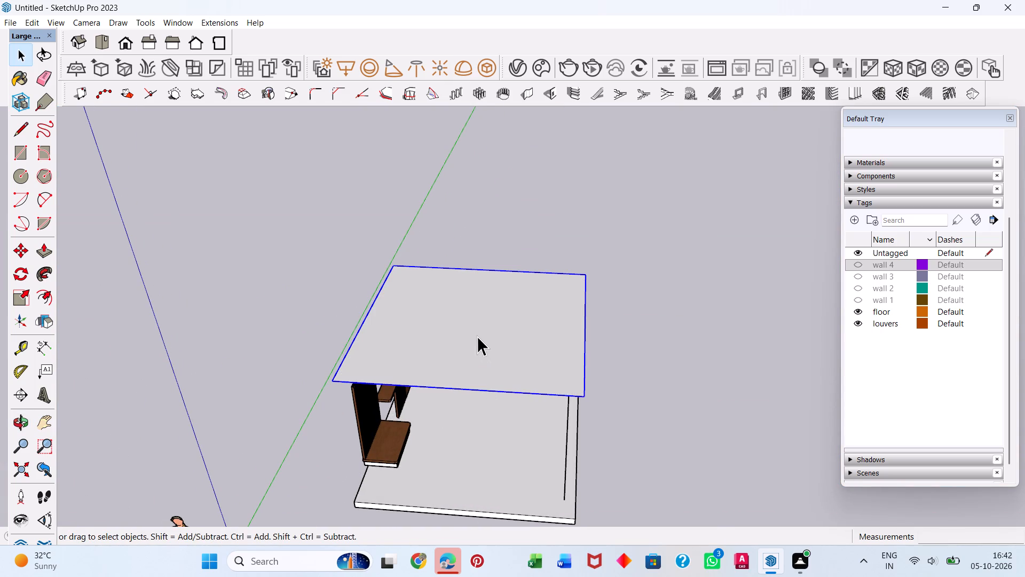
Copy the ceiling group from its corner at a distance of 6".
middle_click_drag(473, 377, 473, 238)
left_click_drag(473, 350, 473, 240)
scroll(484, 307, "up", 1)
middle_click_drag(484, 307, 484, 177)
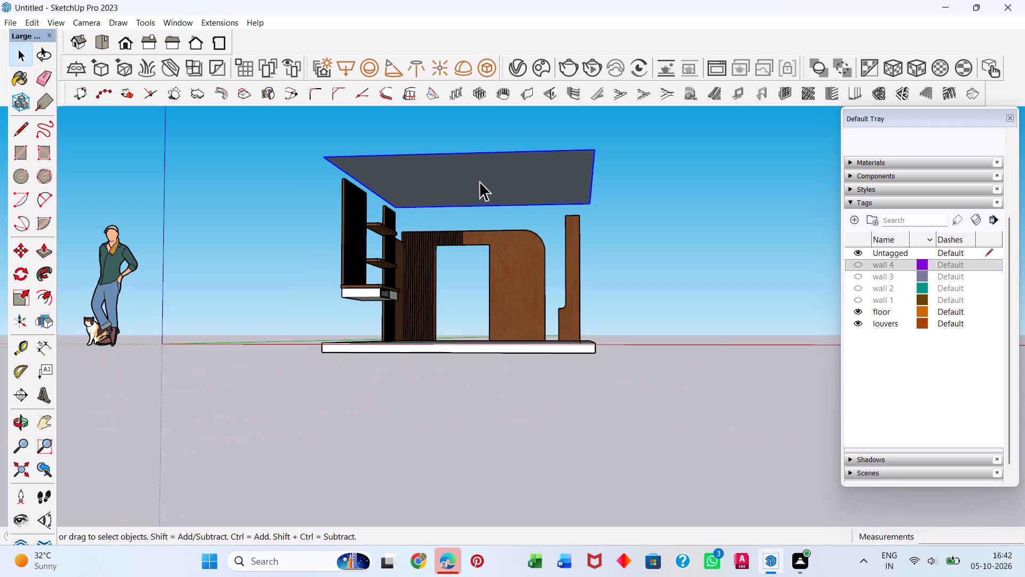
key("m")
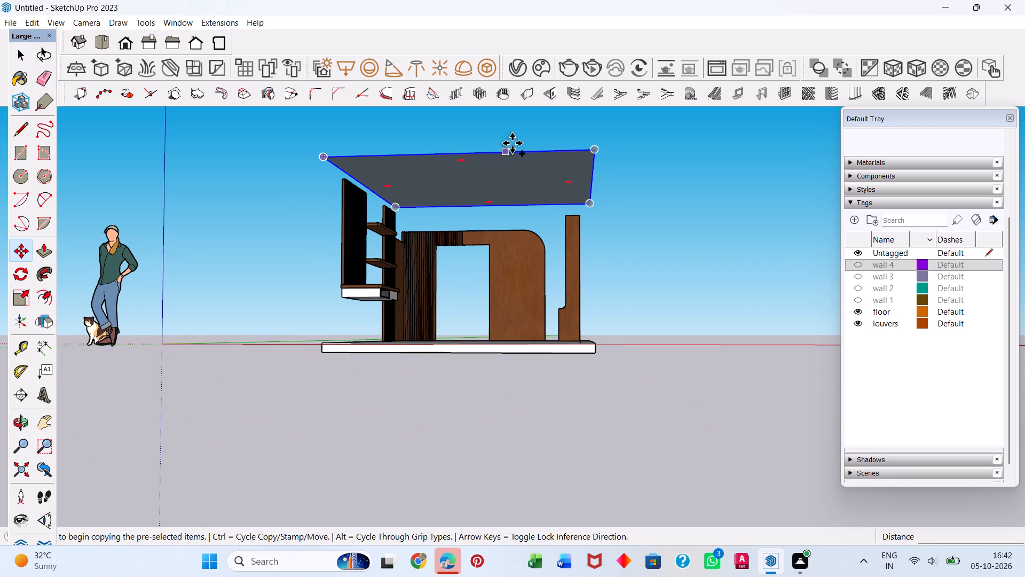
left_click(594, 147)
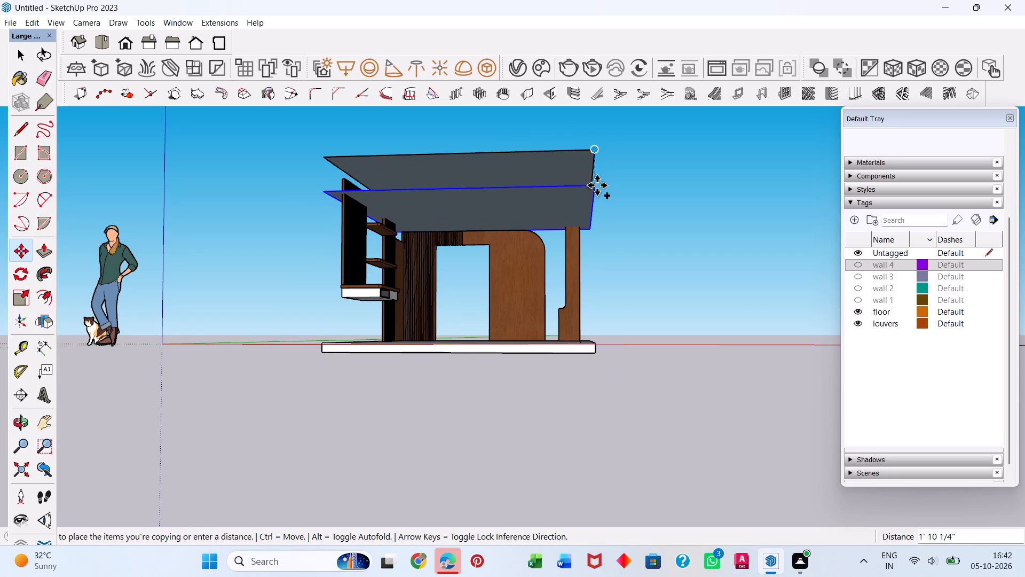
middle_click_drag(603, 193, 622, 316)
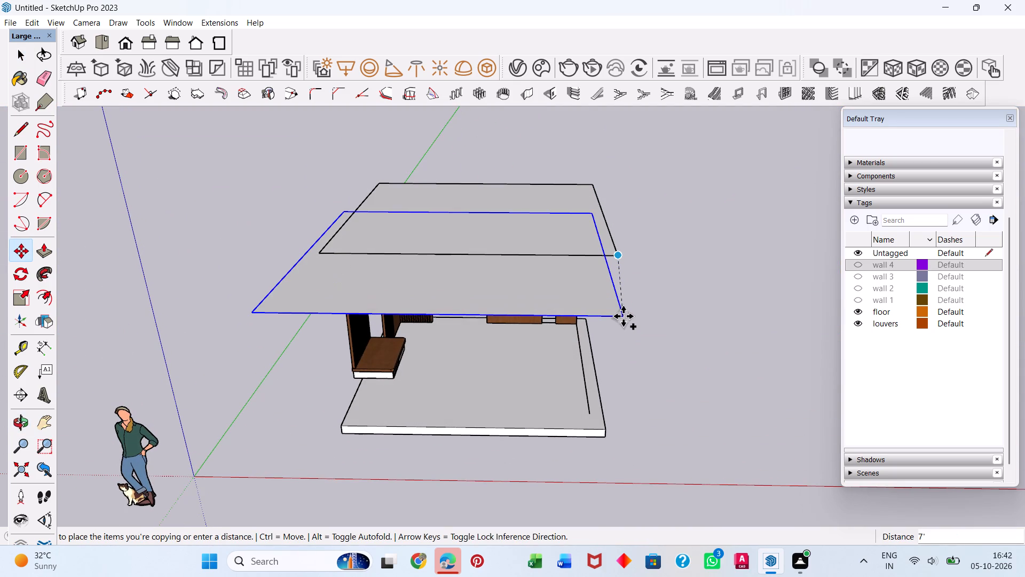
key("6")
key("shift+quotedbl")
key("Return")
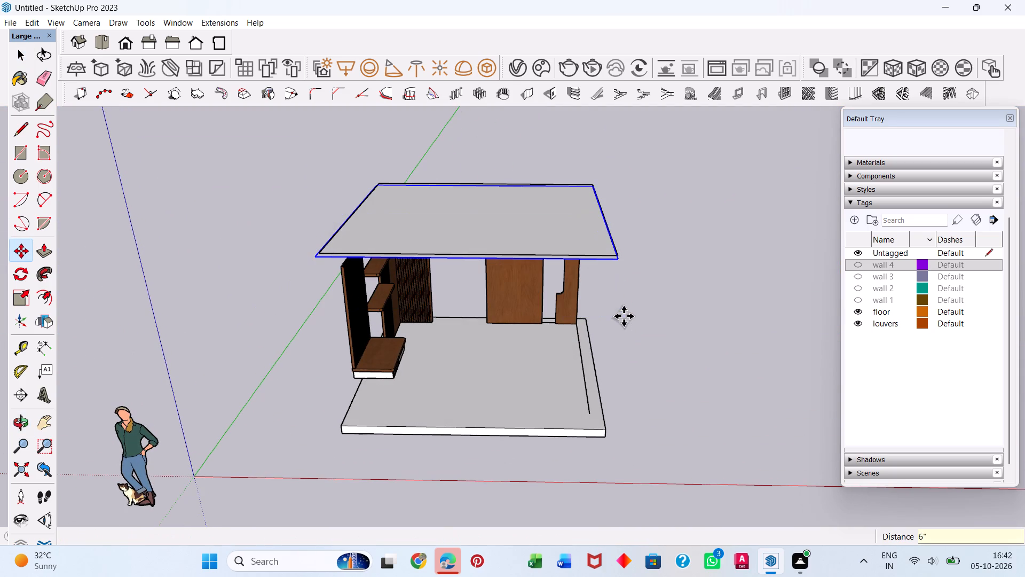
Undo the last copy of the ceiling group.
scroll(476, 260, "up", 4)
scroll(758, 233, "up", 2)
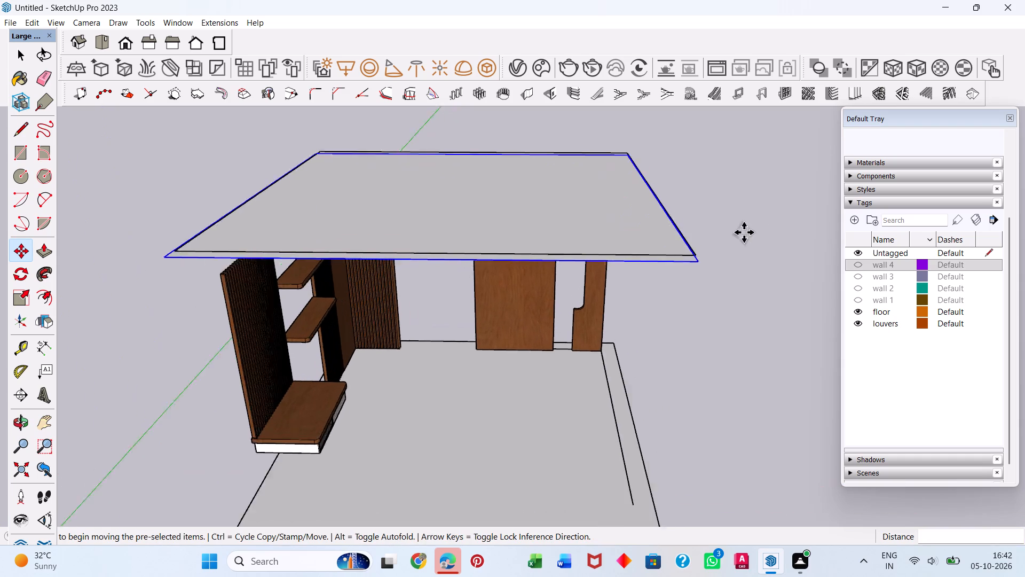
scroll(744, 232, "up", 2)
middle_click_drag(679, 313, 721, 250)
scroll(673, 330, "up", 1)
middle_click_drag(526, 227, 530, 249)
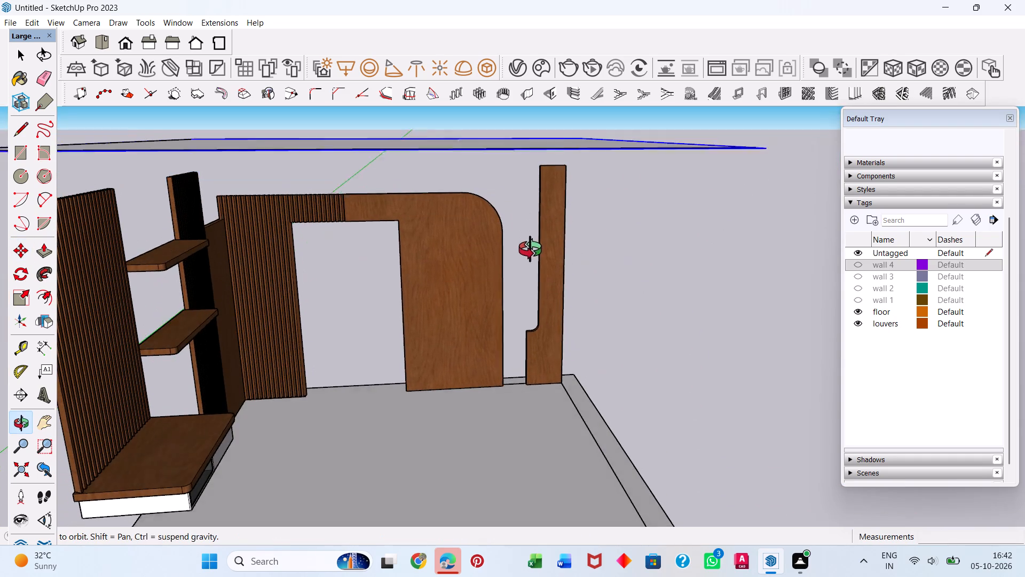
middle_click_drag(530, 249, 534, 253)
key("ctrl+z")
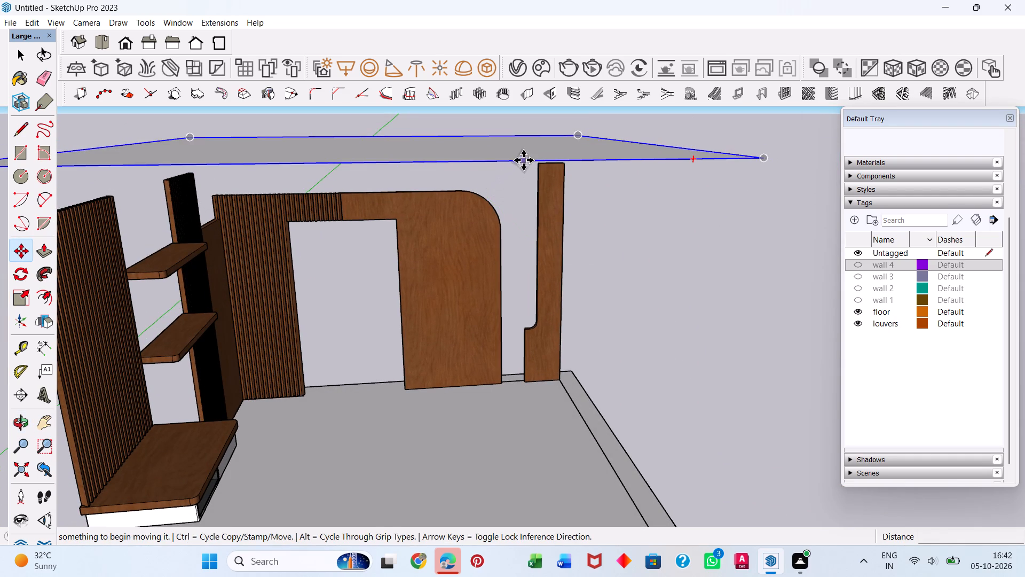
left_click(523, 160)
key("Escape")
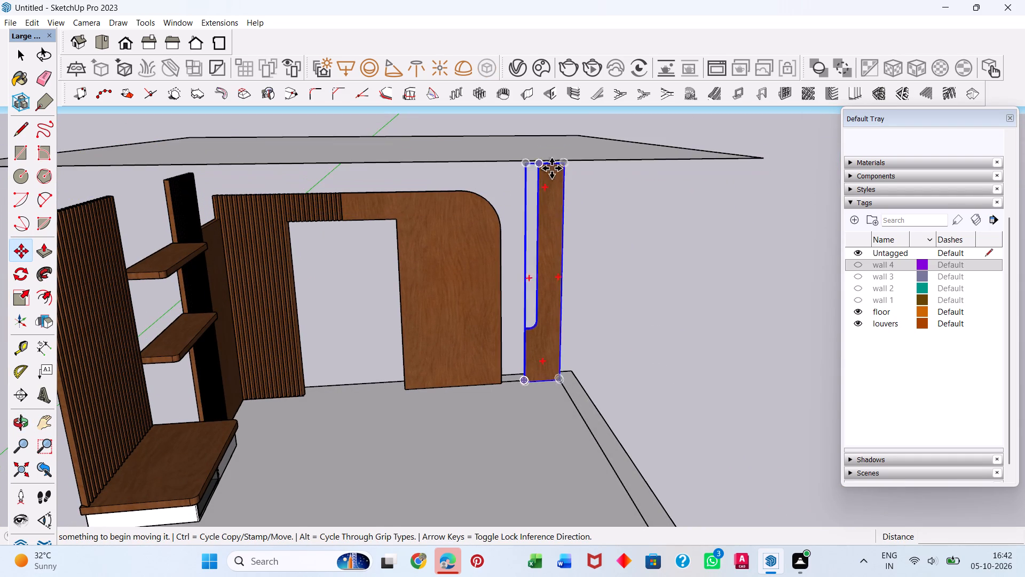
Copy the ceiling group 6" straight down from its outer corner.
key("space")
left_click(685, 156)
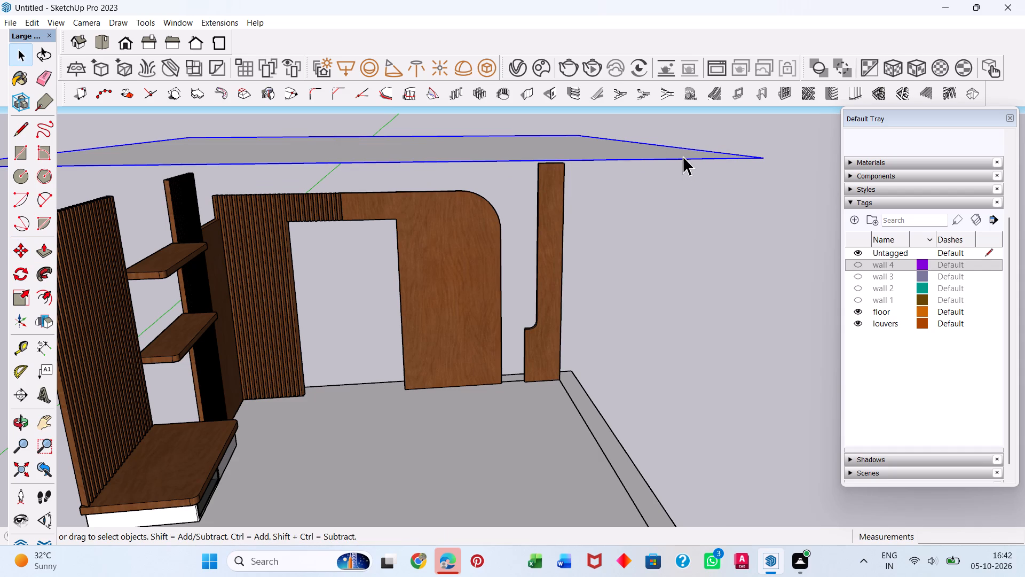
key("m")
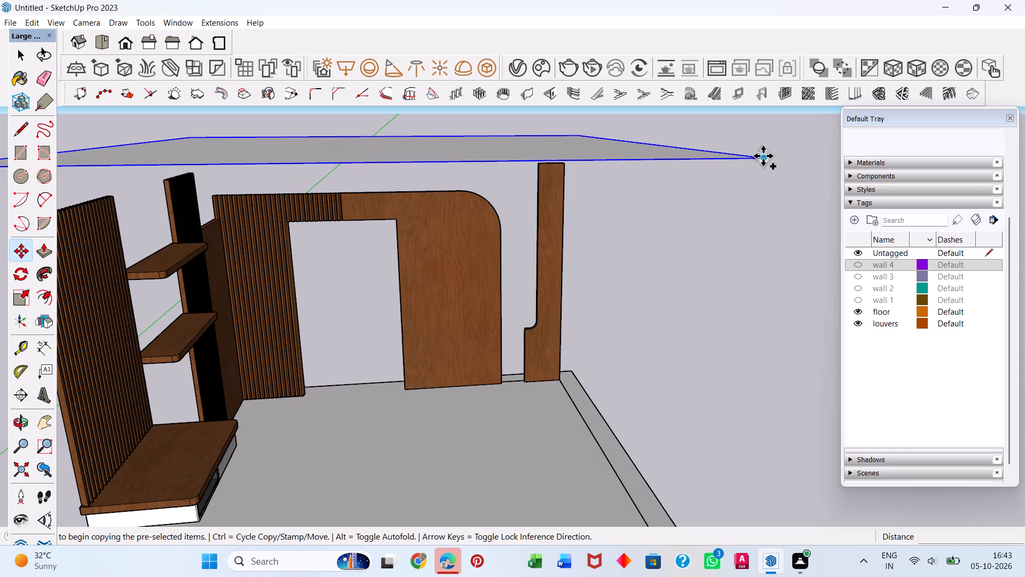
left_click(763, 156)
type("6\"")
key("Return")
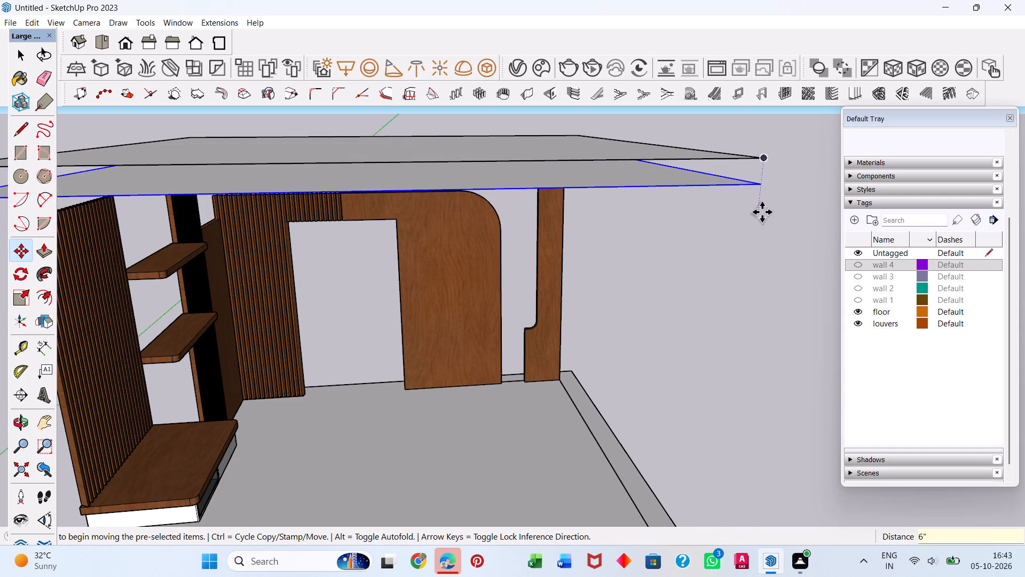
Open the upper ceiling group and extrude its underside face 5" downward with Push/Pull.
key("space")
left_click(605, 162)
middle_click_drag(576, 163, 677, 155)
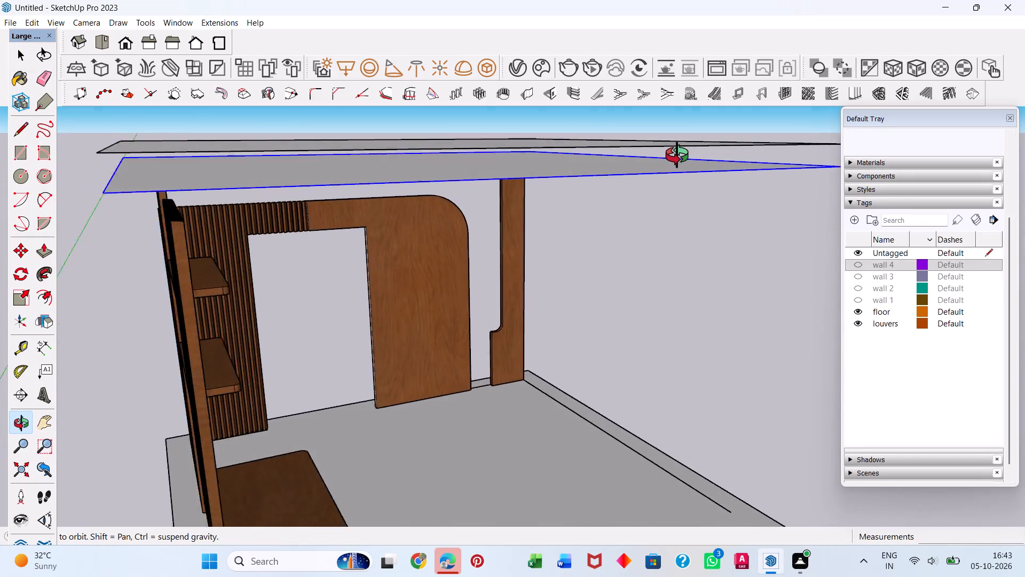
middle_click_drag(677, 155, 686, 160)
scroll(478, 173, "up", 2)
middle_click_drag(471, 154, 455, 116)
triple_click(458, 127)
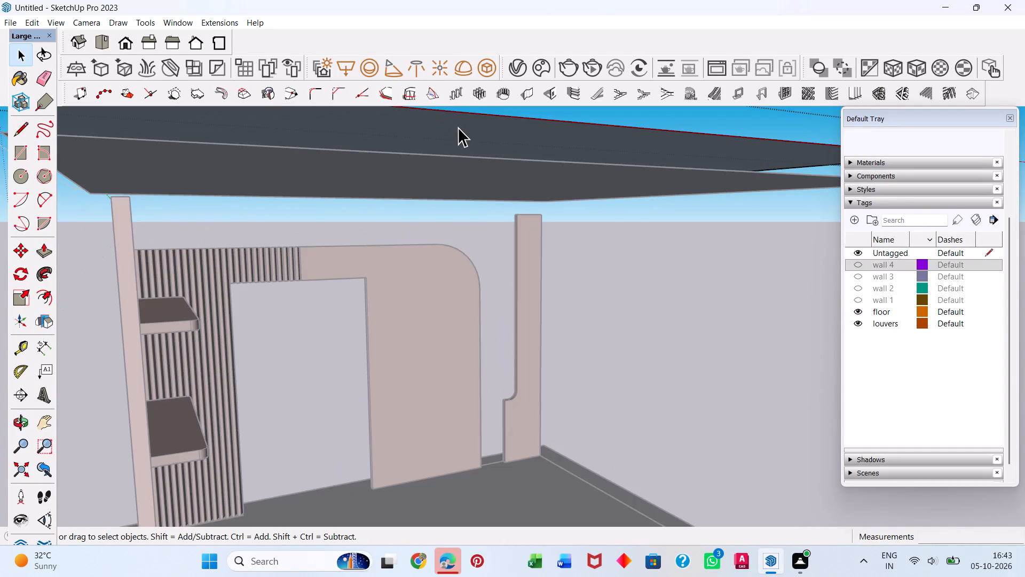
middle_click_drag(467, 149, 460, 199)
key("p")
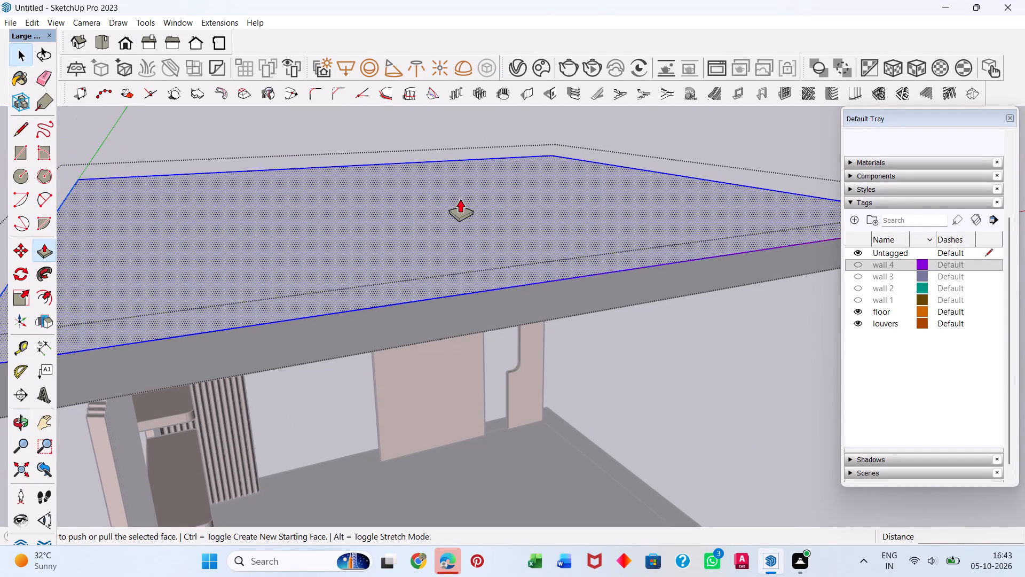
middle_click_drag(438, 292, 420, 245)
scroll(419, 222, "up", 1)
middle_click_drag(419, 222, 430, 182)
scroll(419, 221, "up", 1)
left_click(428, 147)
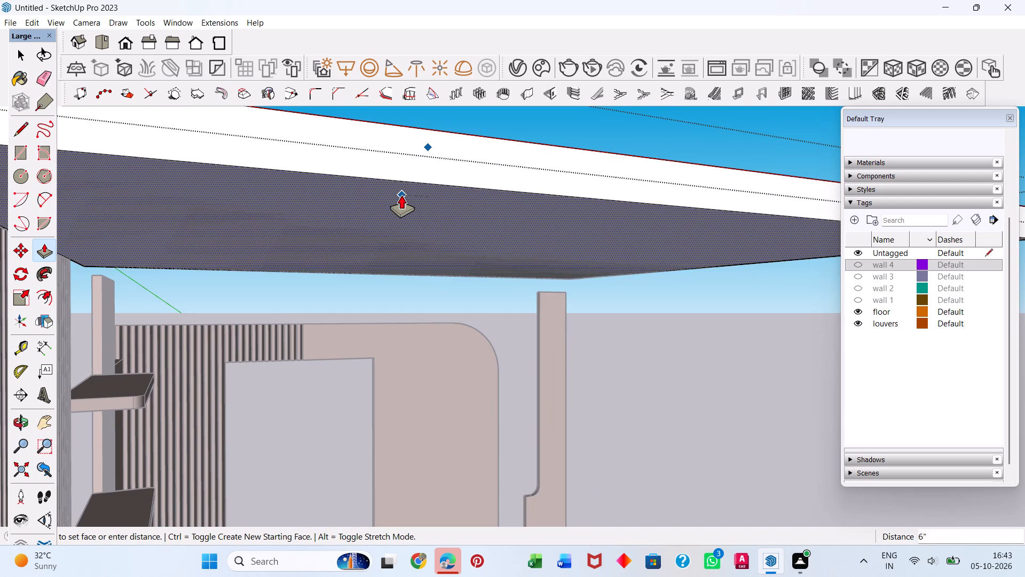
key("3")
key("BackSpace")
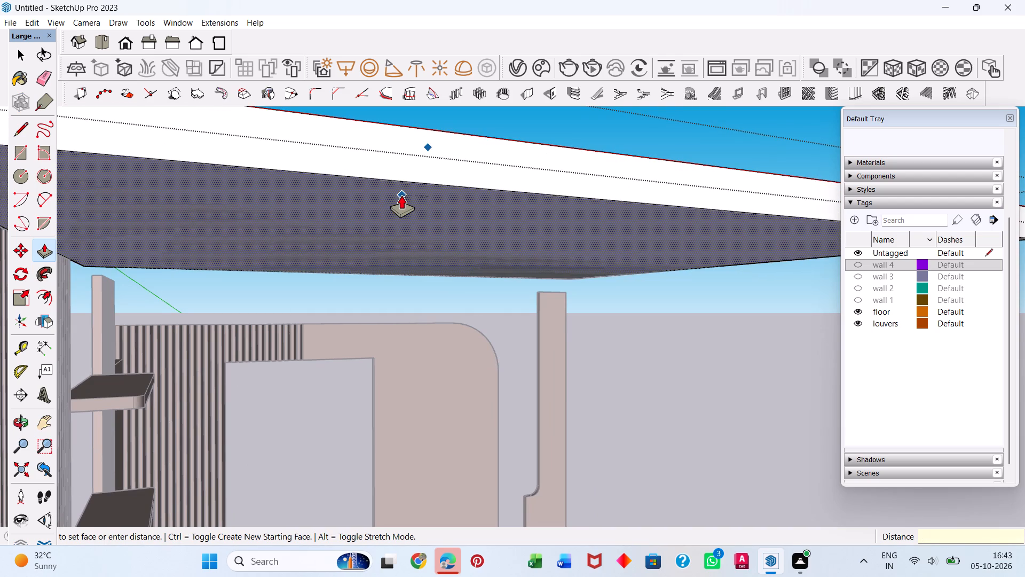
type("5\"")
key("Return")
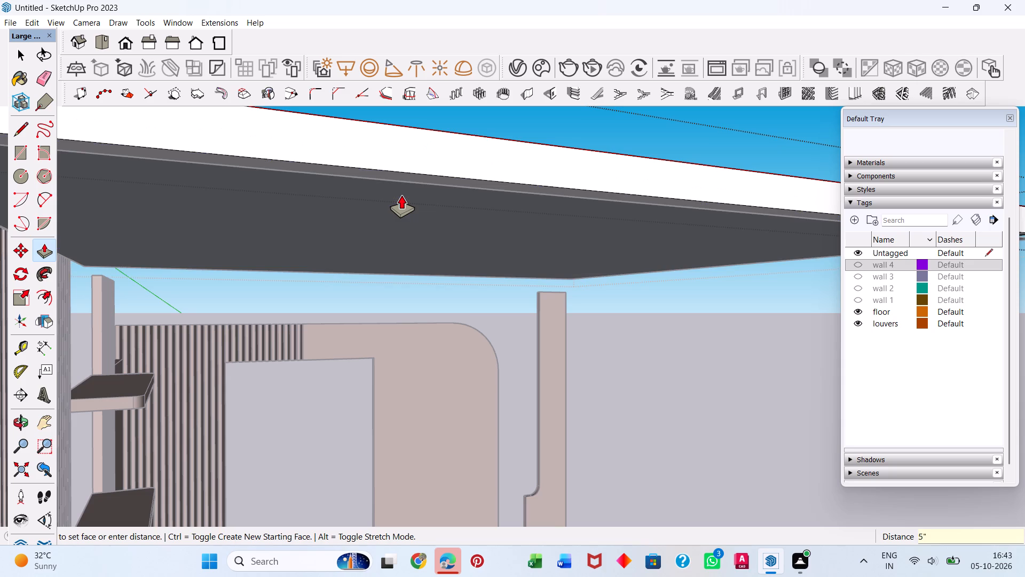
Open the lower ceiling group and extrude its underside face 6" downward, then leave the group.
scroll(407, 183, "down", 5)
middle_click_drag(434, 201, 436, 251)
scroll(435, 250, "down", 1)
key("space")
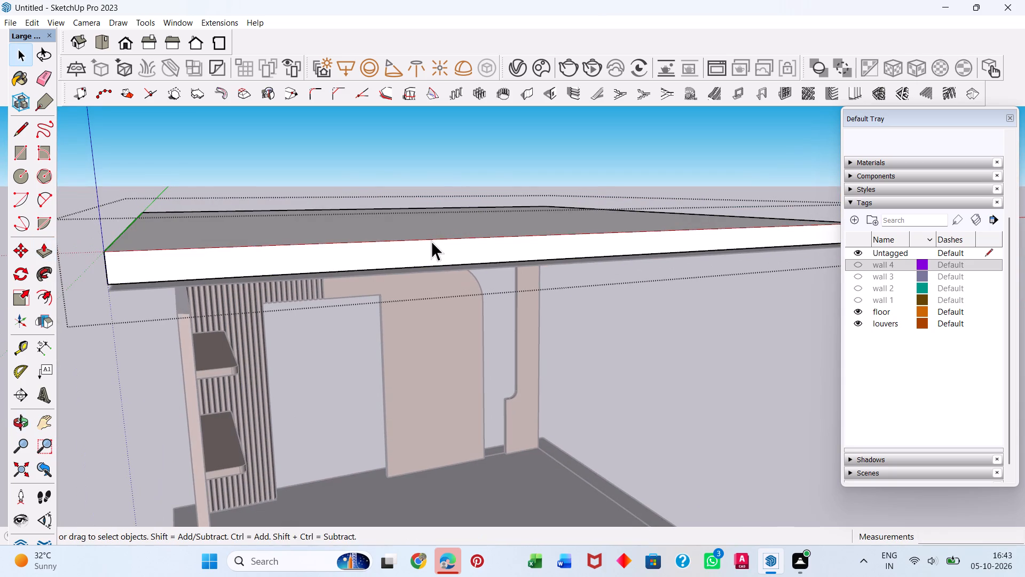
middle_click_drag(432, 282, 411, 180)
middle_click_drag(463, 201, 467, 274)
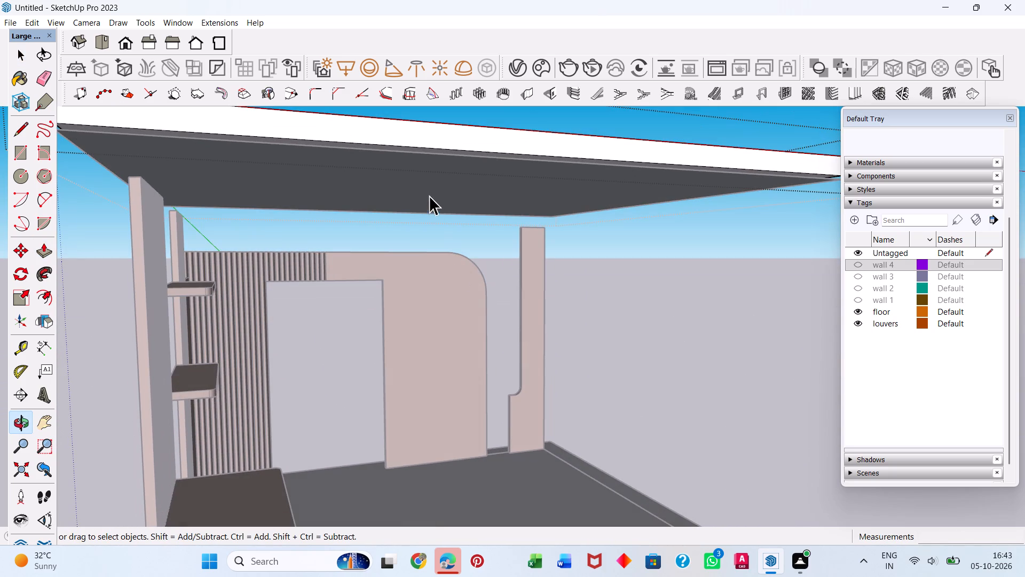
double_click(431, 180)
left_click(431, 180)
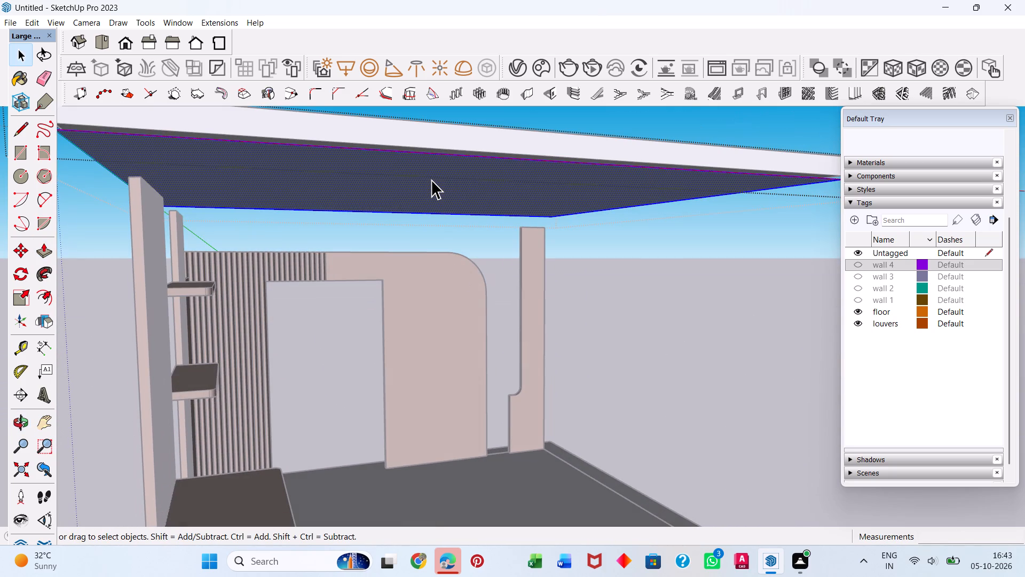
key("p")
left_click(434, 134)
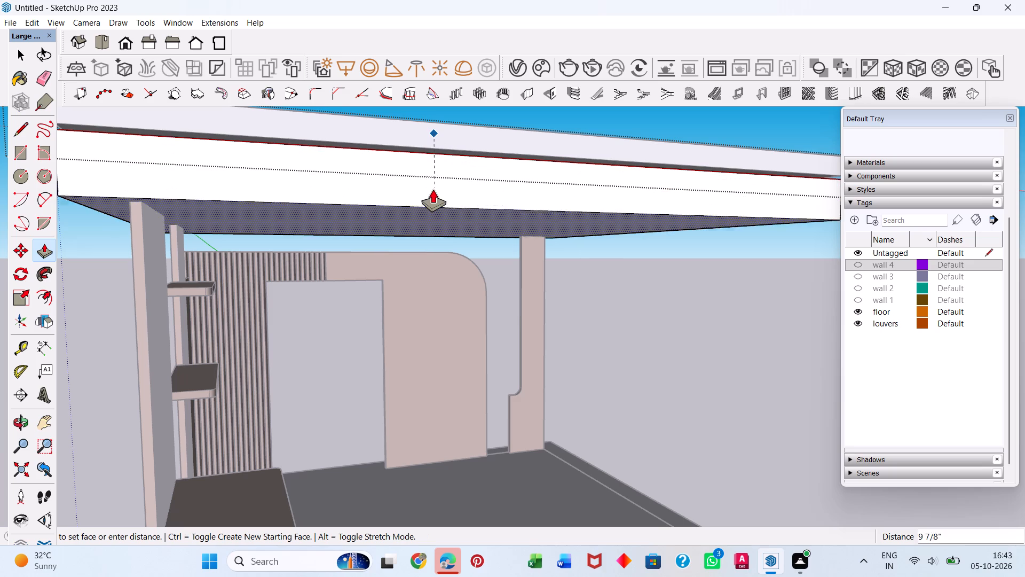
type("6\"")
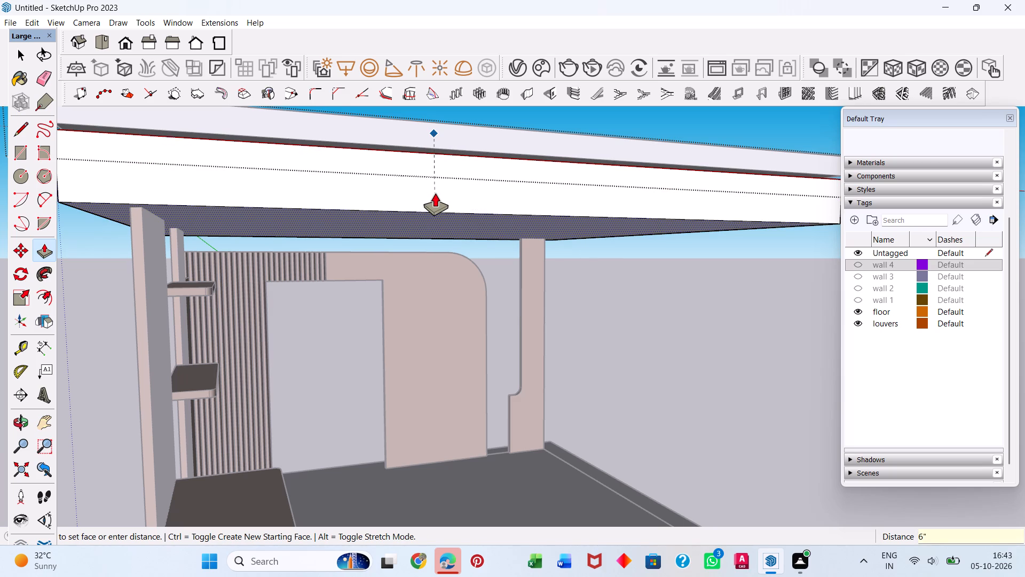
key("Return")
key("space")
left_click(716, 325)
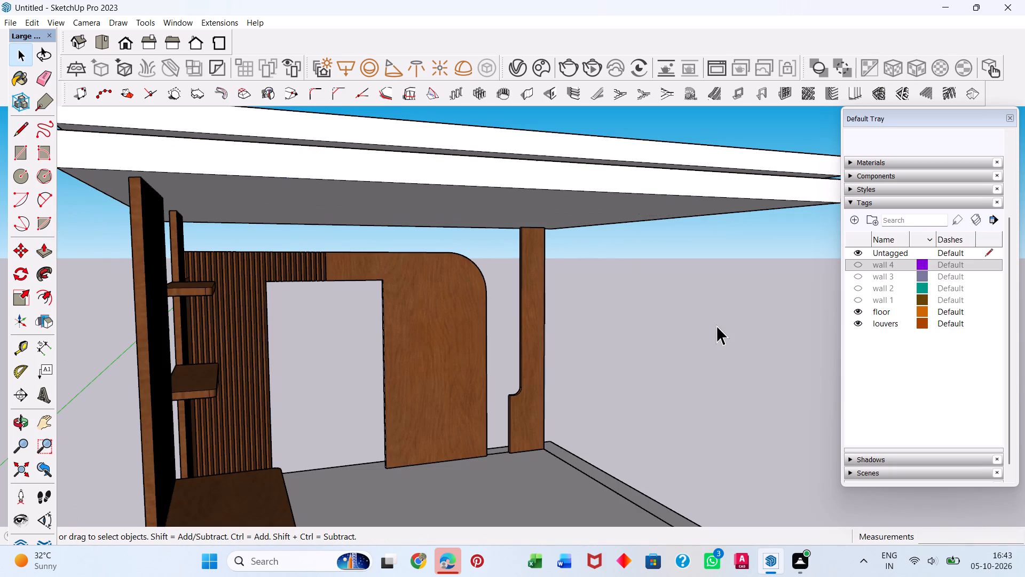
Show the wall 2, wall 3 and wall 4 tags to check the ceiling slabs against the walls, and hide them again.
left_click(860, 276)
left_click(858, 264)
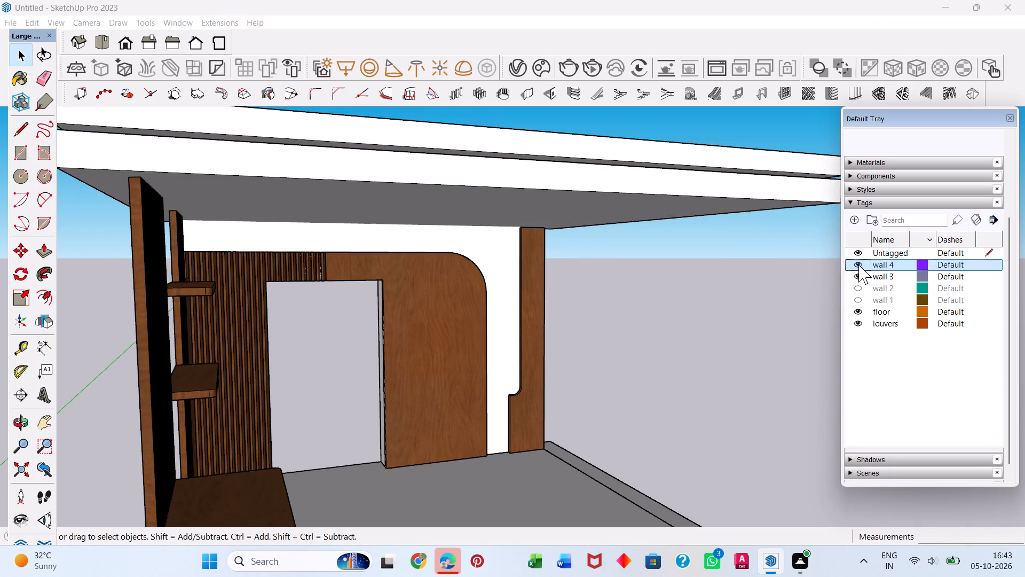
left_click(858, 290)
scroll(656, 297, "down", 5)
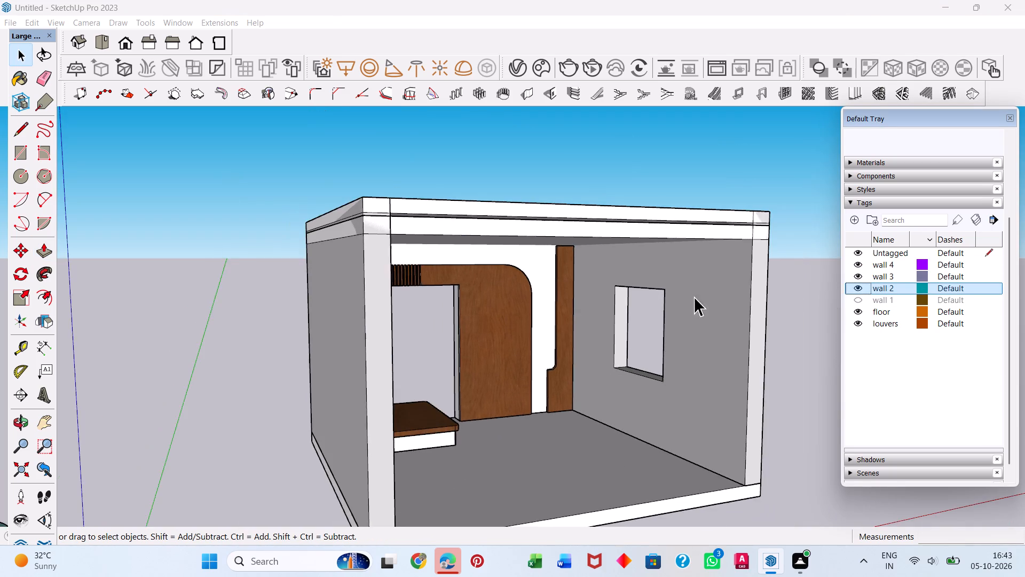
middle_click_drag(676, 297, 700, 398)
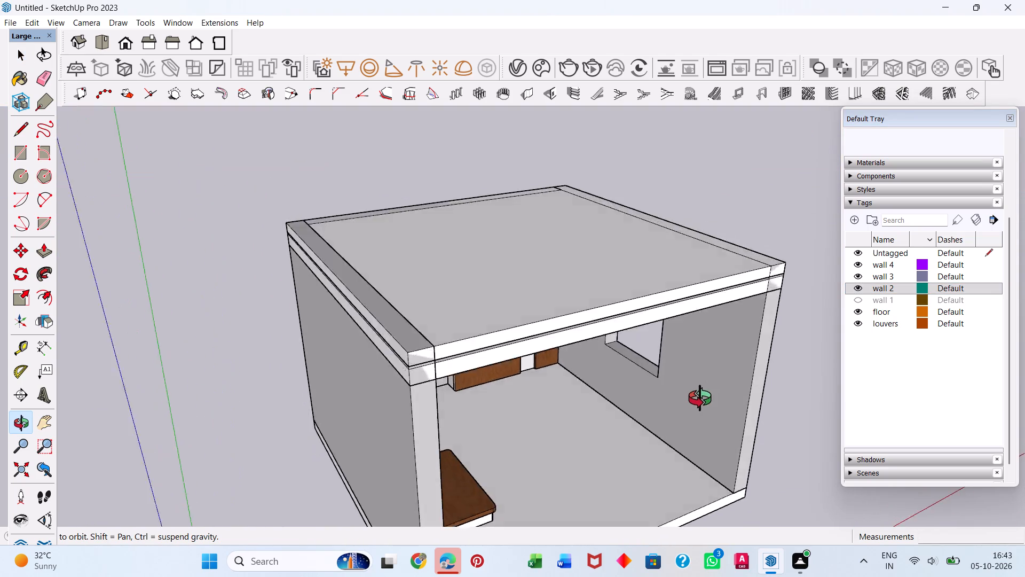
middle_click_drag(700, 398, 627, 422)
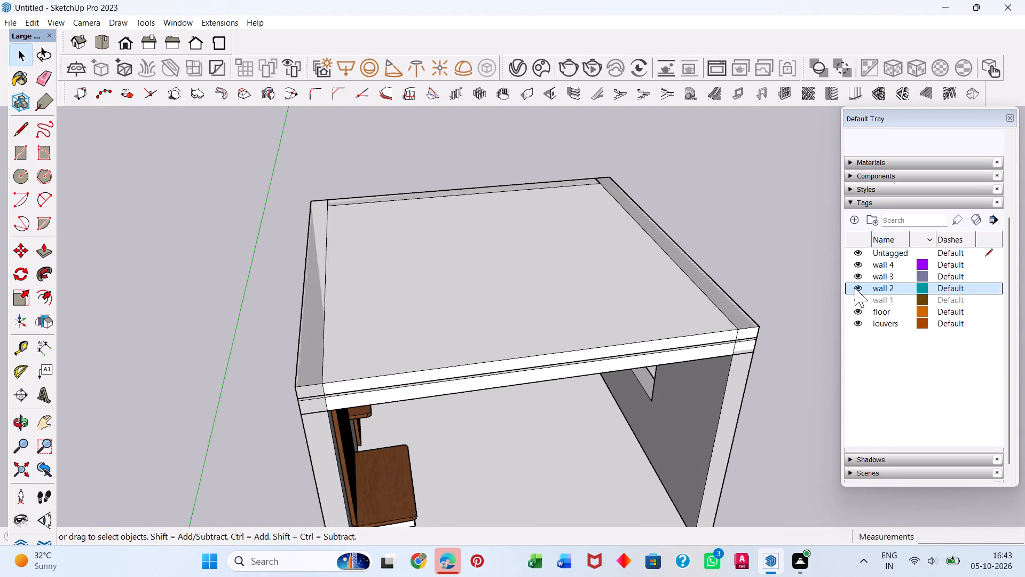
left_click(859, 285)
left_click(859, 276)
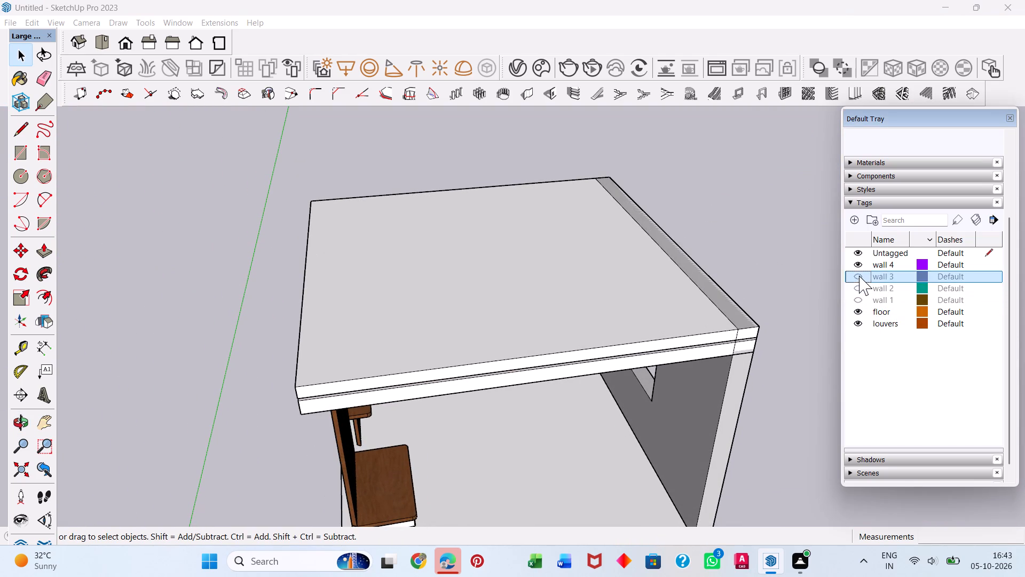
left_click(858, 264)
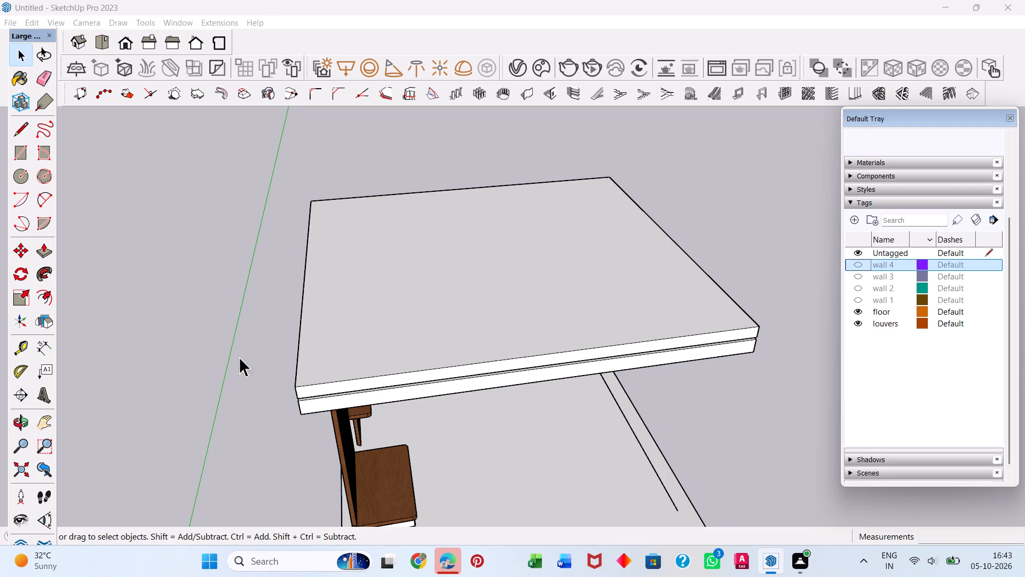
Open the lower ceiling slab and push its side face above the louvers and shelves inward 9".
middle_click_drag(277, 368, 532, 333)
left_click(539, 308)
triple_click(532, 308)
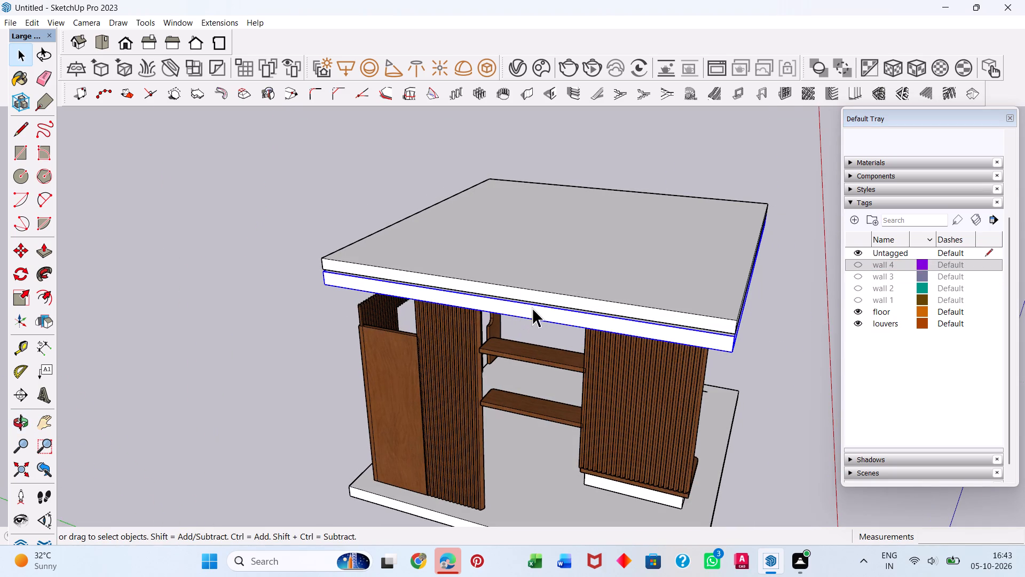
key("p")
left_click(530, 309)
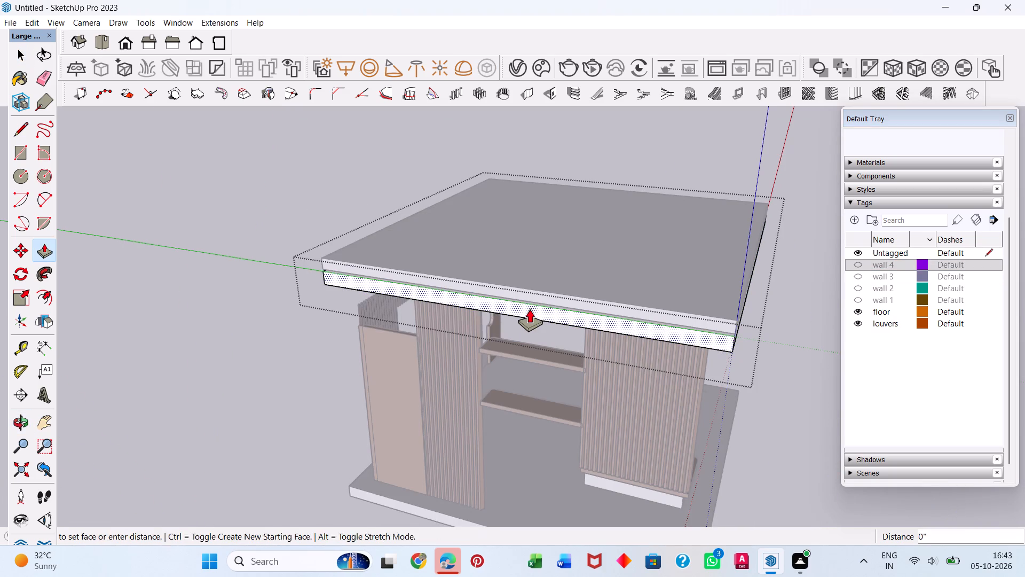
middle_click_drag(715, 336, 564, 370)
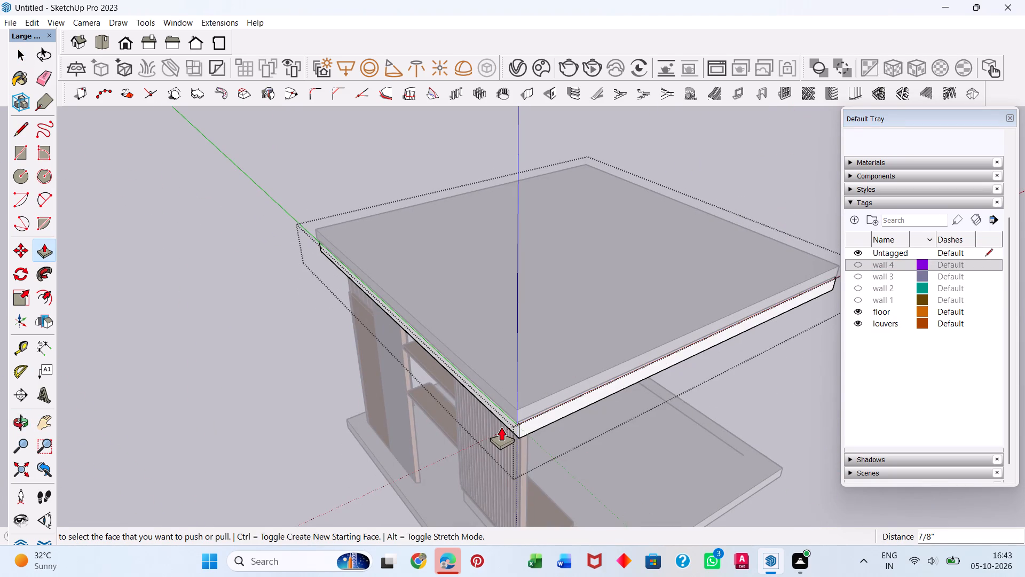
scroll(496, 416, "up", 11)
middle_click(495, 416)
left_click(499, 411)
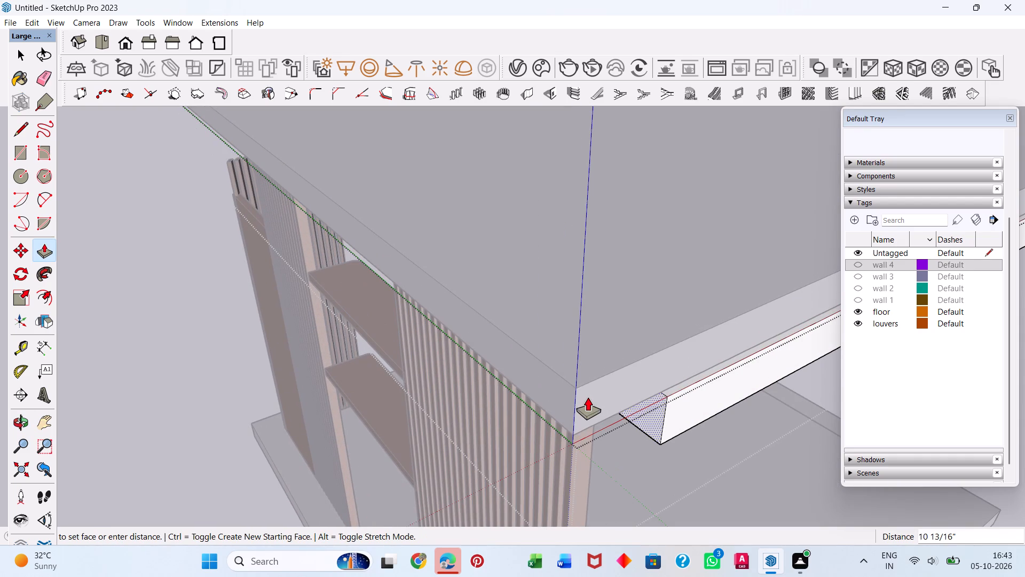
type("9\"")
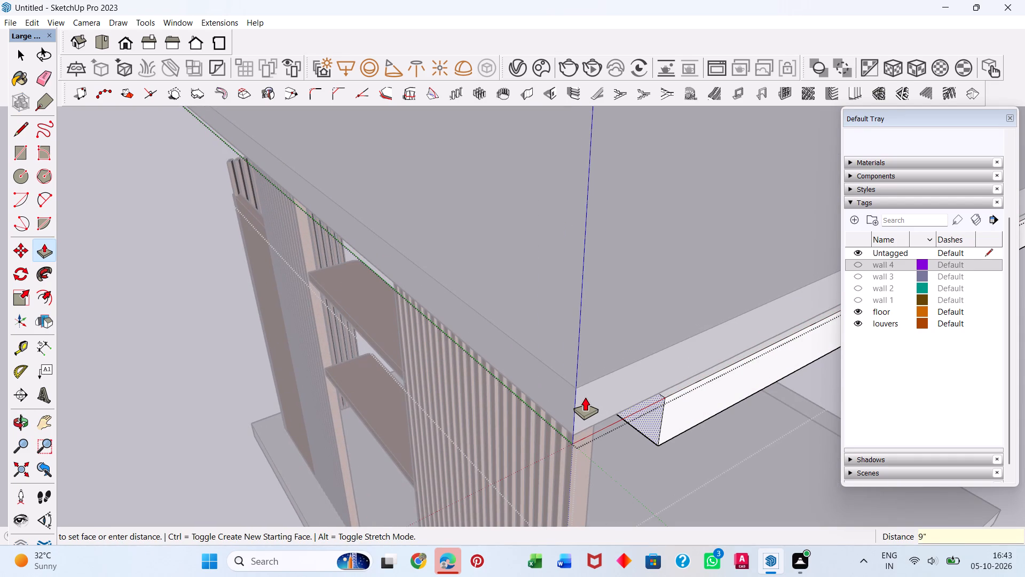
key("Return")
Repeat the 9" inward push on the remaining three side faces of the lower ceiling slab.
double_click(709, 409)
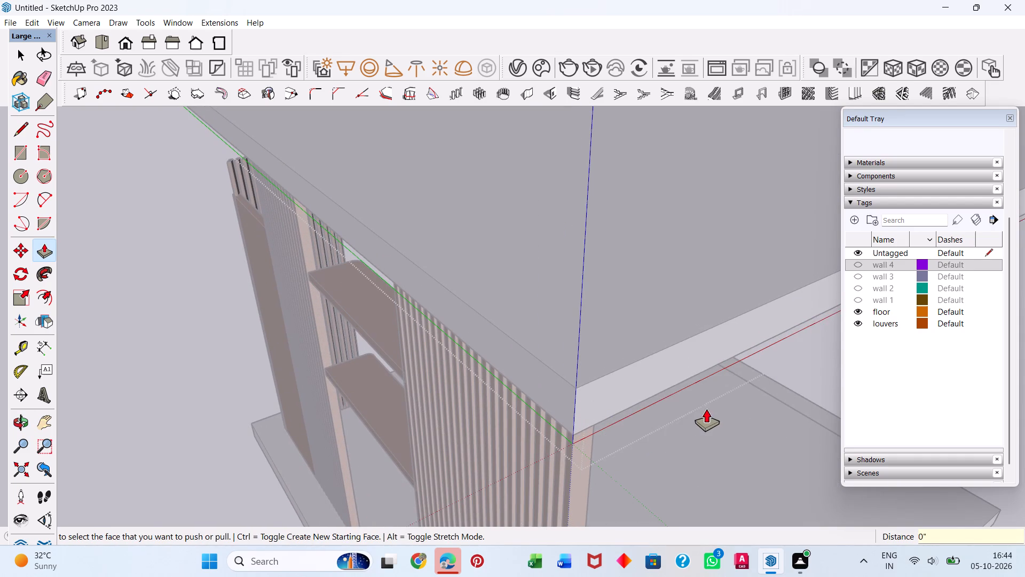
middle_click_drag(683, 408, 397, 310)
scroll(679, 408, "down", 1)
scroll(397, 310, "down", 4)
middle_click_drag(582, 198, 522, 225)
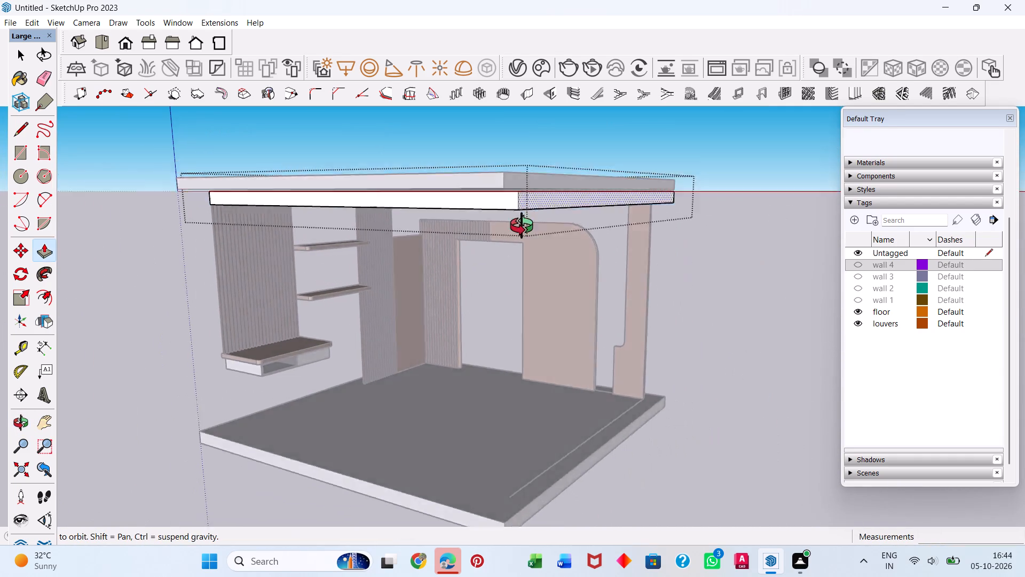
middle_click_drag(522, 225, 466, 257)
double_click(487, 258)
middle_click_drag(592, 248, 0, 282)
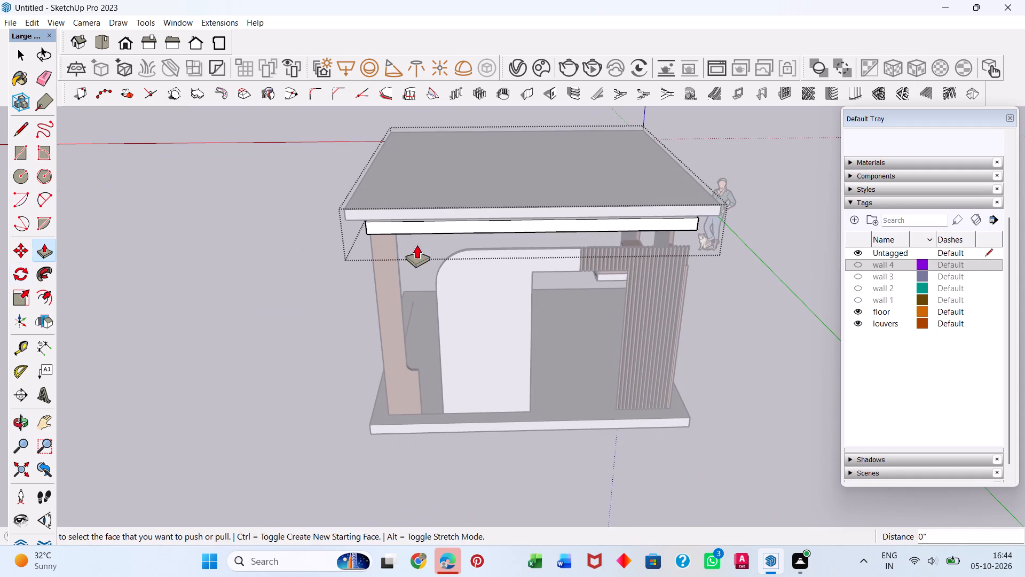
double_click(423, 232)
key("space")
middle_click_drag(666, 336, 422, 268)
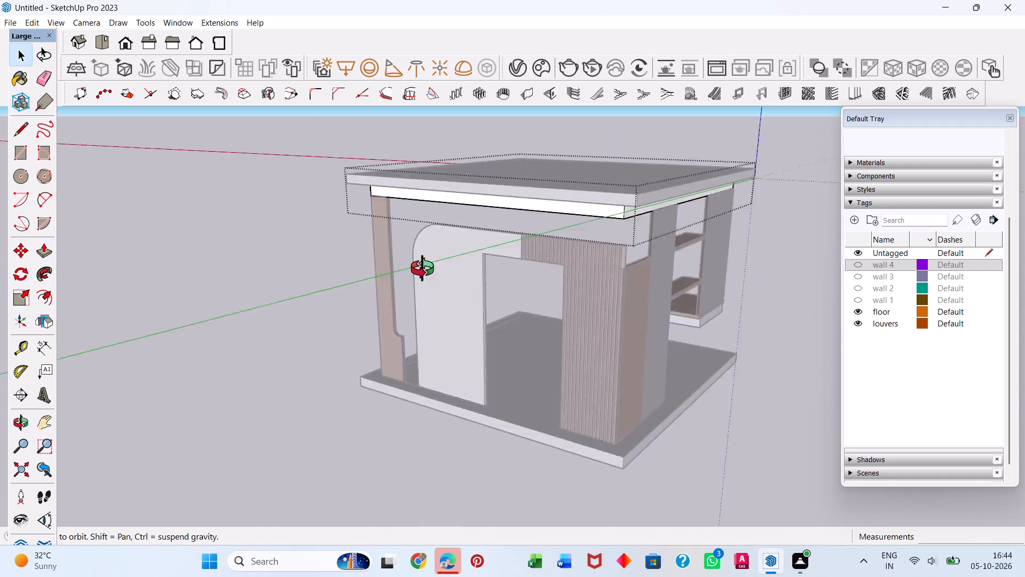
middle_click_drag(422, 268, 194, 207)
scroll(192, 207, "down", 1)
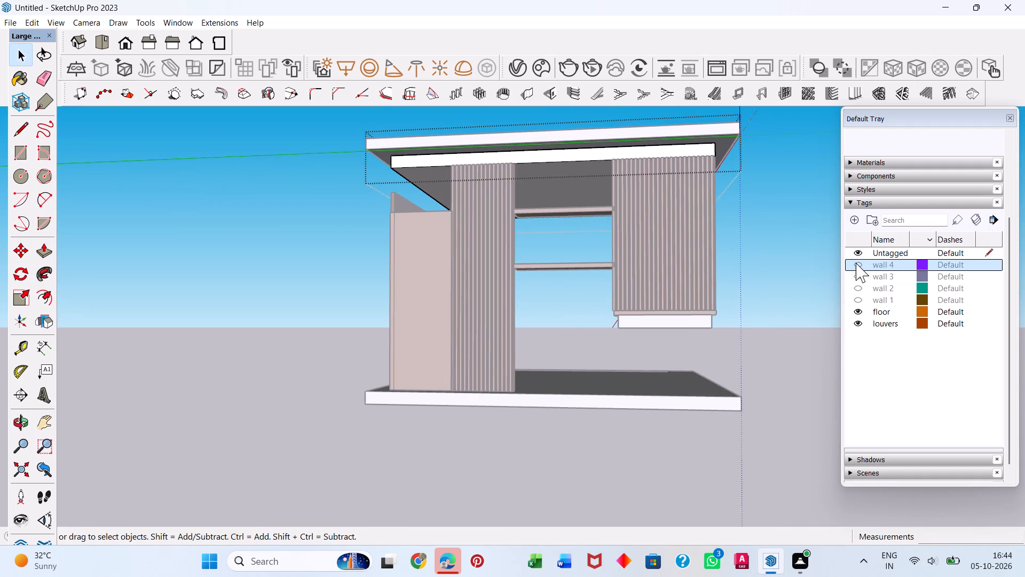
Show the wall 4, wall 3 and wall 2 tags again and leave the lower ceiling group.
left_click(855, 263)
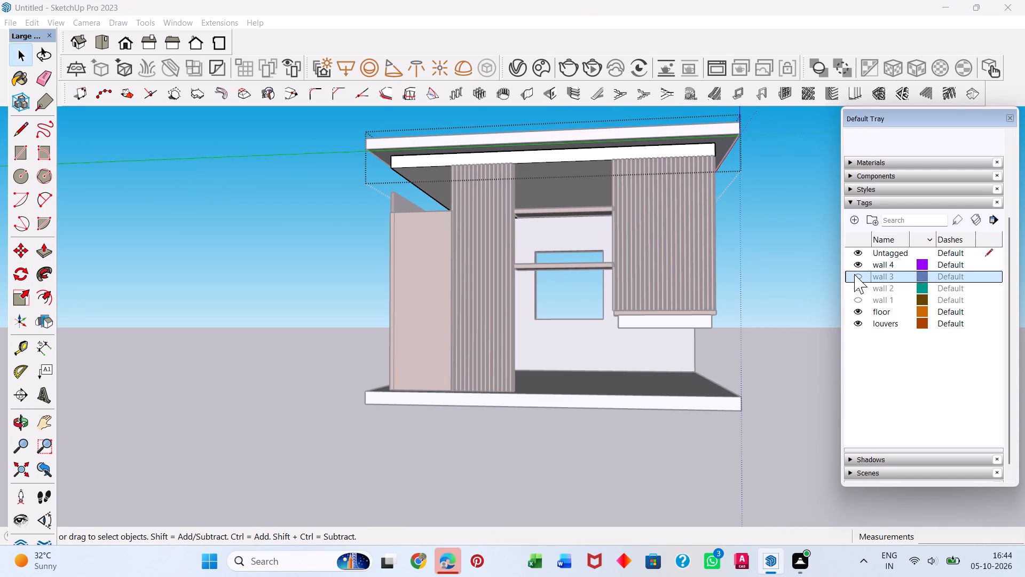
left_click(854, 274)
middle_click_drag(826, 291, 892, 478)
scroll(892, 477, "down", 1)
left_click(857, 277)
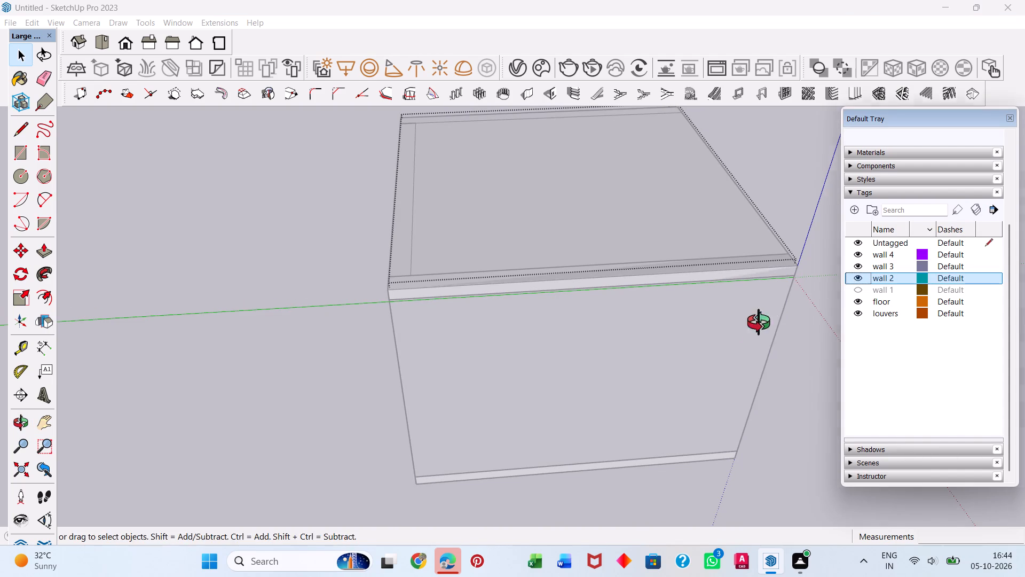
middle_click_drag(766, 318, 301, 201)
middle_click_drag(597, 322, 569, 309)
key("space")
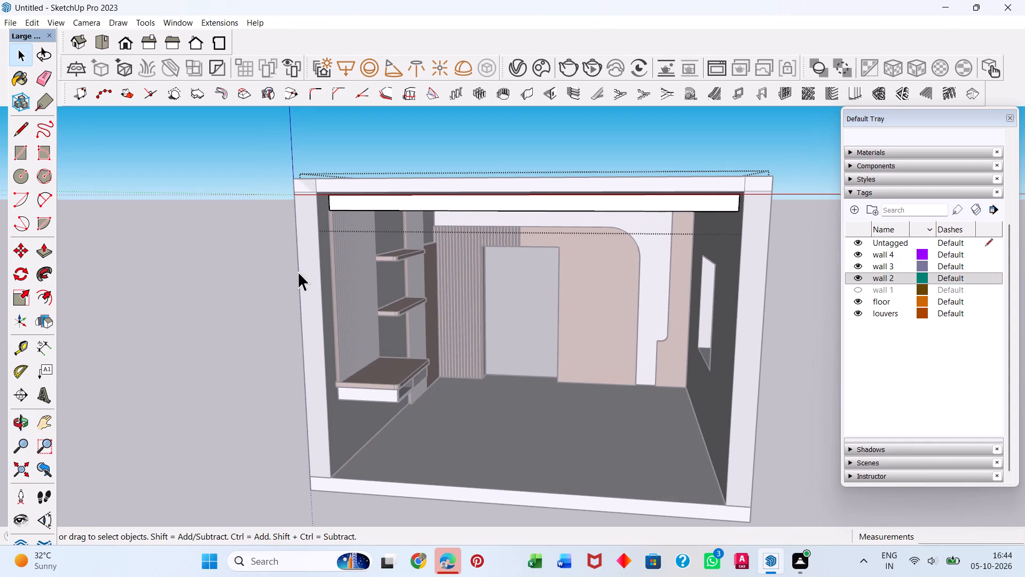
left_click(248, 266)
Open the lower ceiling group and offset the outline of its underside face inward to form a border band.
scroll(457, 369, "up", 3)
middle_click_drag(458, 404, 453, 493)
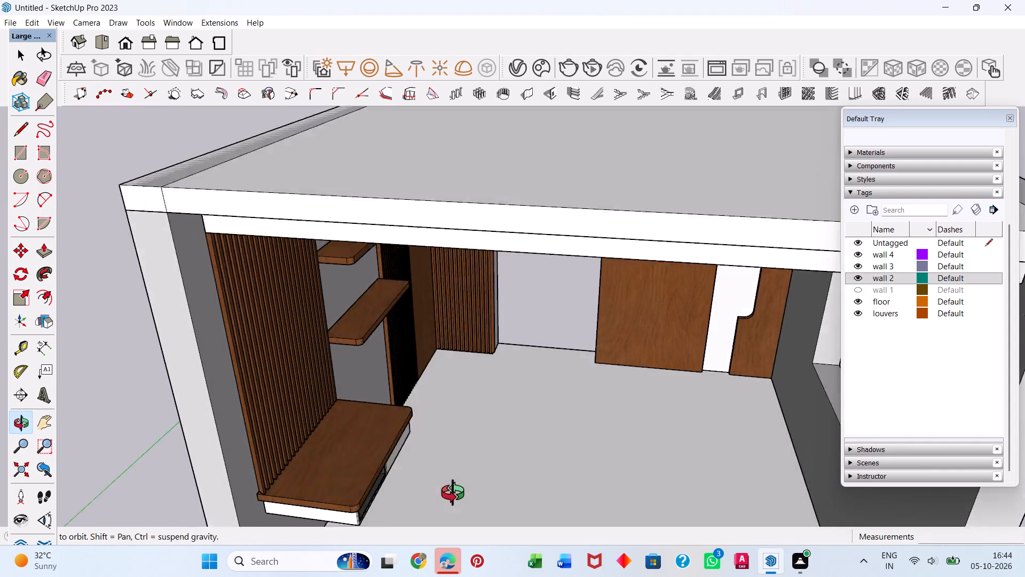
middle_click_drag(453, 493, 455, 493)
scroll(453, 495, "down", 2)
scroll(464, 410, "down", 3)
scroll(494, 411, "up", 1)
middle_click_drag(496, 407, 528, 243)
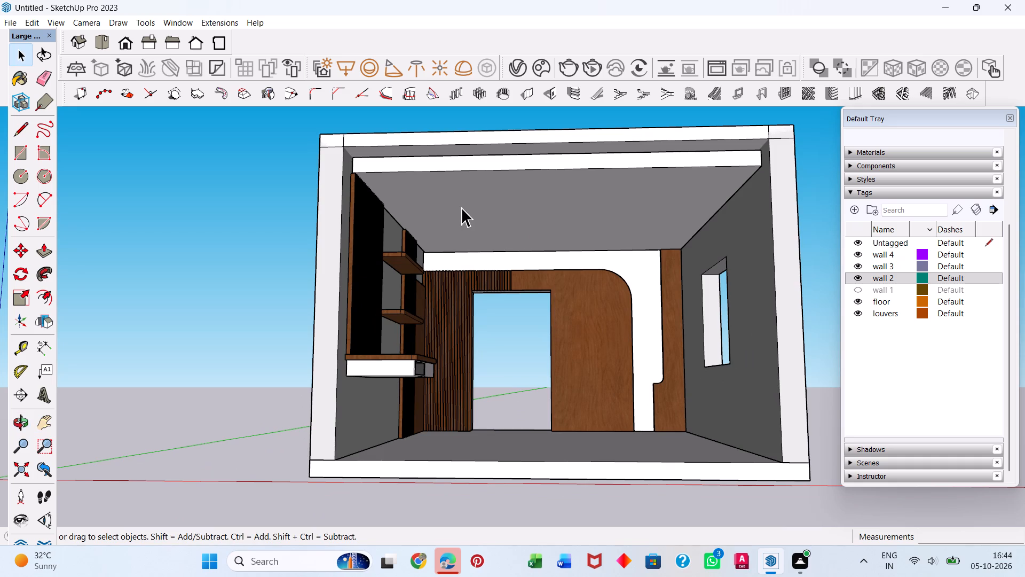
scroll(498, 215, "up", 5)
middle_click_drag(489, 212, 457, 225)
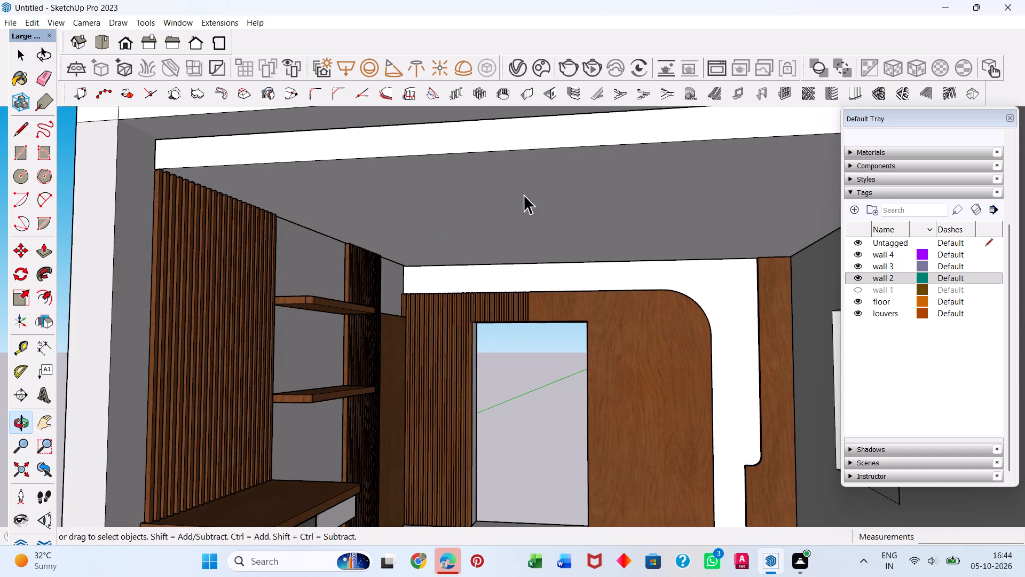
left_click(519, 189)
double_click(519, 189)
left_click(517, 190)
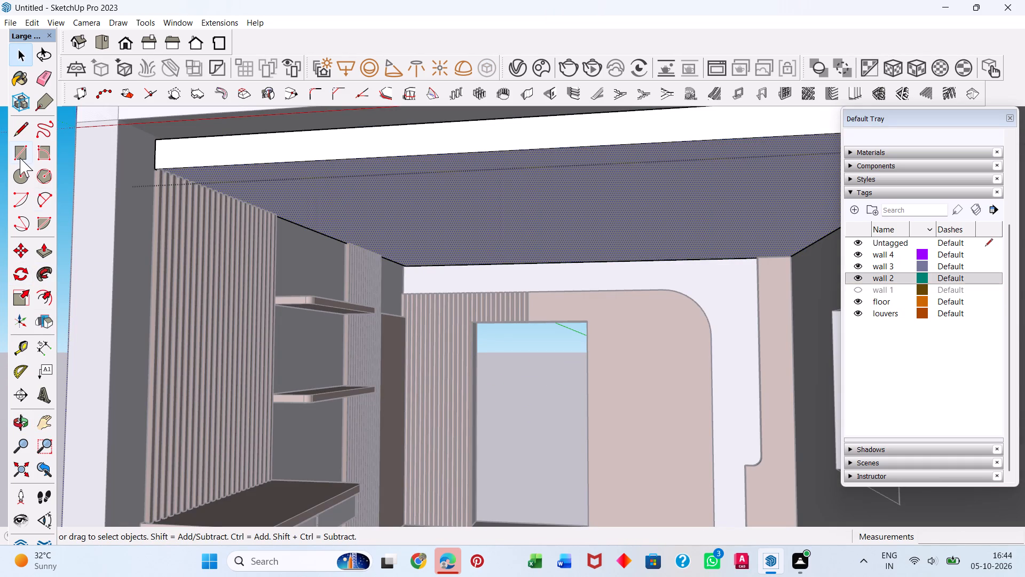
left_click(42, 299)
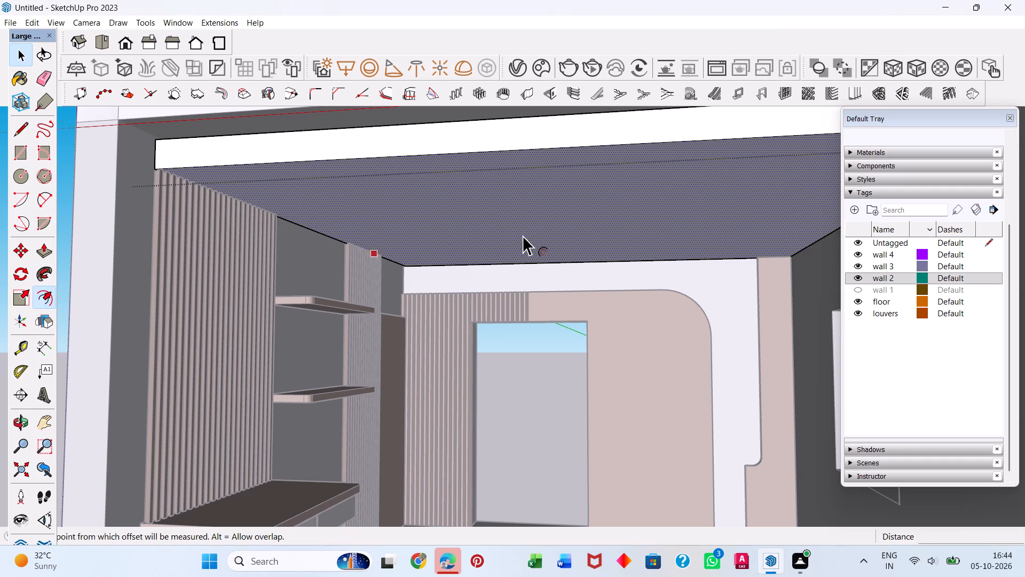
left_click(599, 166)
Offset the underside outline of the lower ceiling inward again, with a second rectangle inside the first.
middle_click_drag(580, 217, 601, 132)
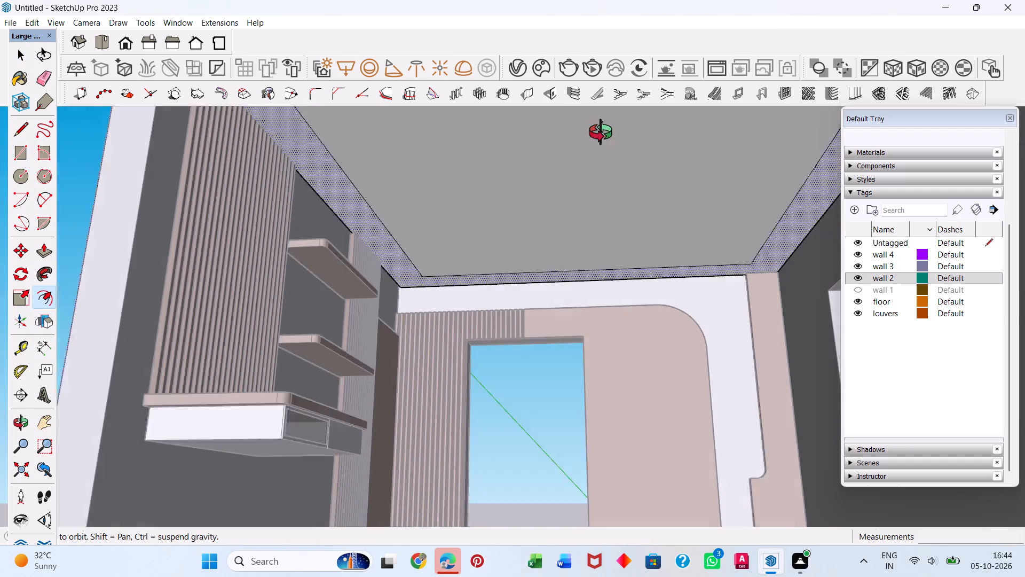
middle_click_drag(601, 132, 606, 98)
scroll(616, 182, "down", 5)
middle_click_drag(590, 238, 576, 302)
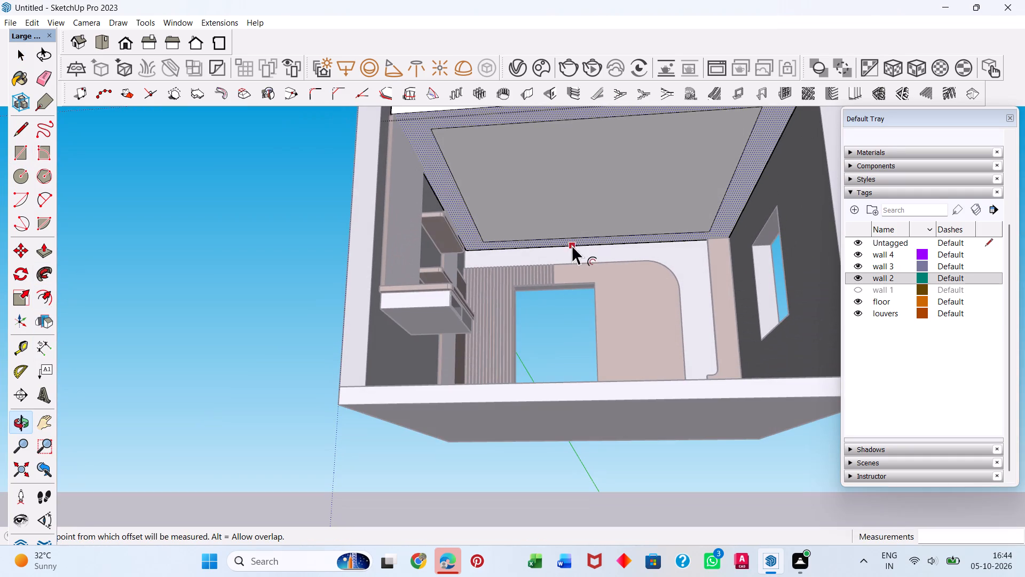
left_click(600, 180)
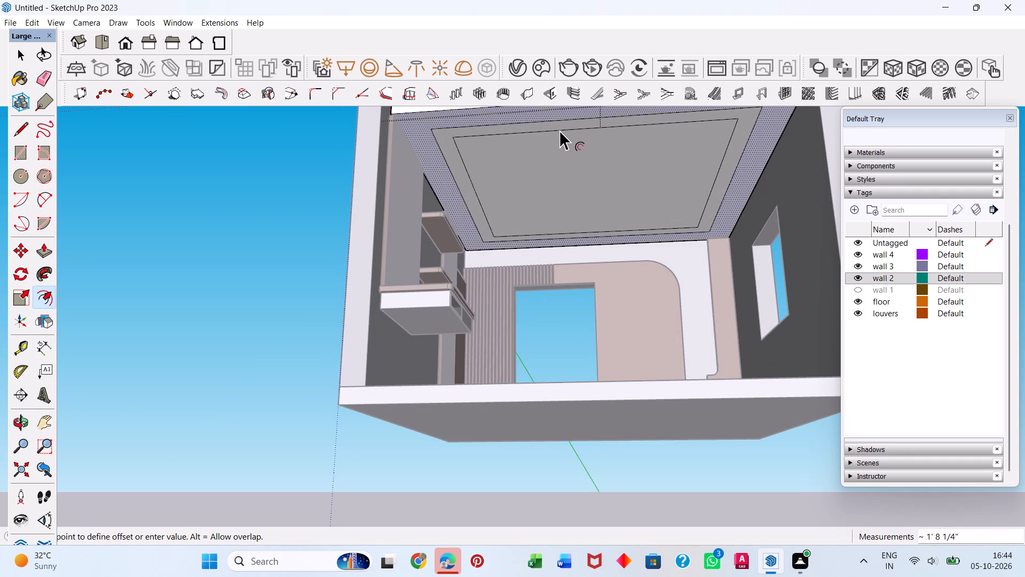